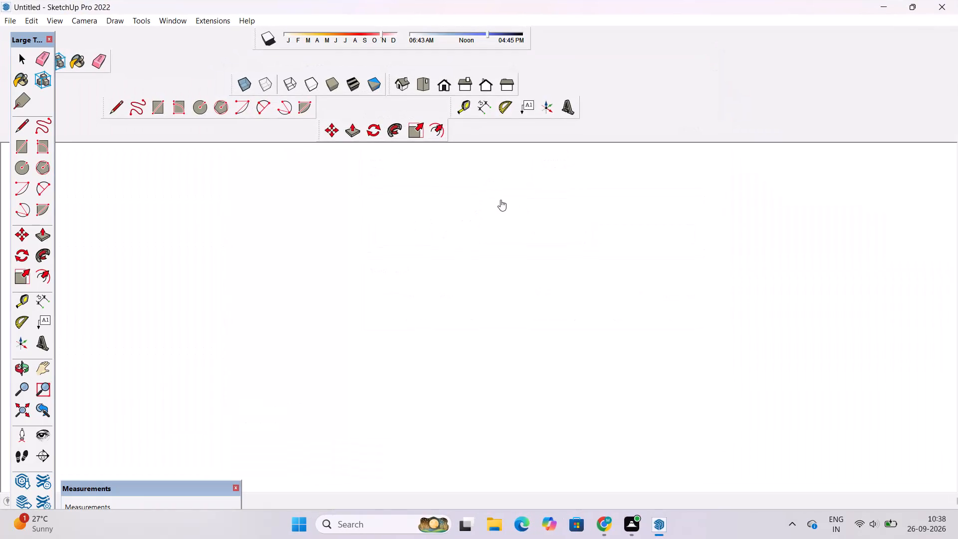
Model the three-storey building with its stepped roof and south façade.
Switch the empty model to the standard top view.
scroll(478, 235, "down", 5)
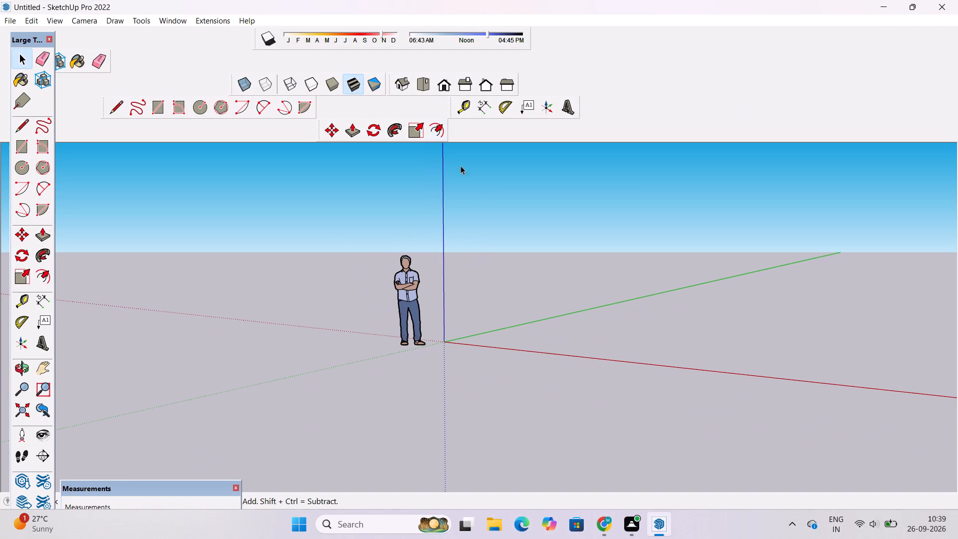
left_click(421, 86)
scroll(585, 258, "up", 11)
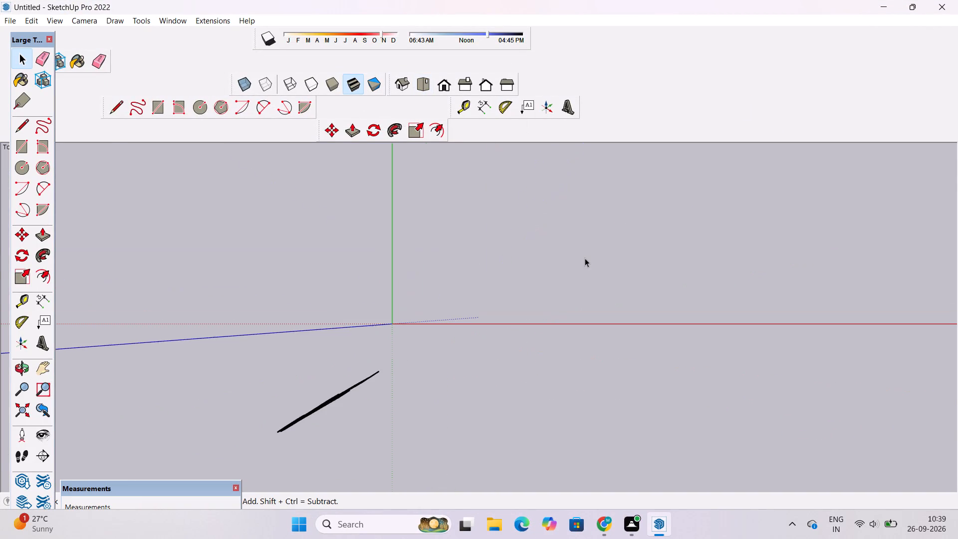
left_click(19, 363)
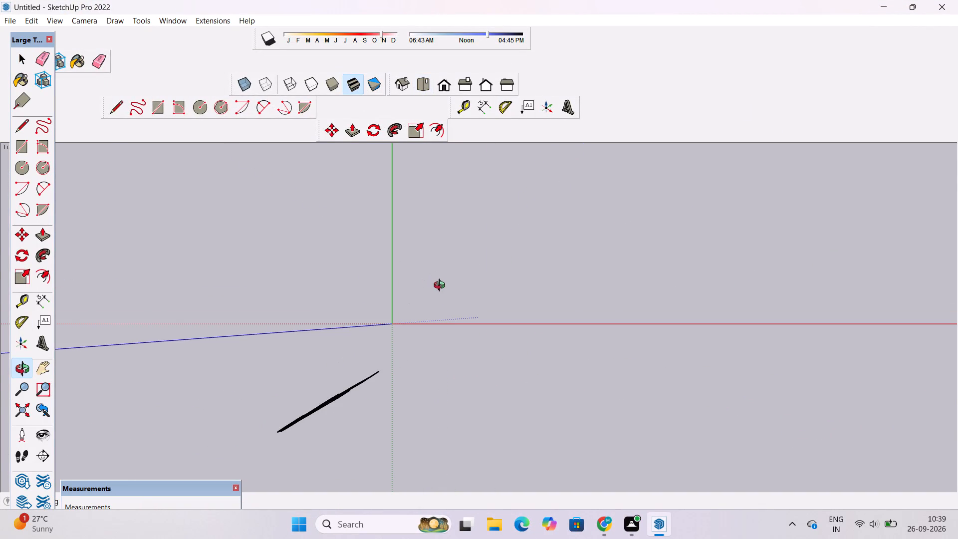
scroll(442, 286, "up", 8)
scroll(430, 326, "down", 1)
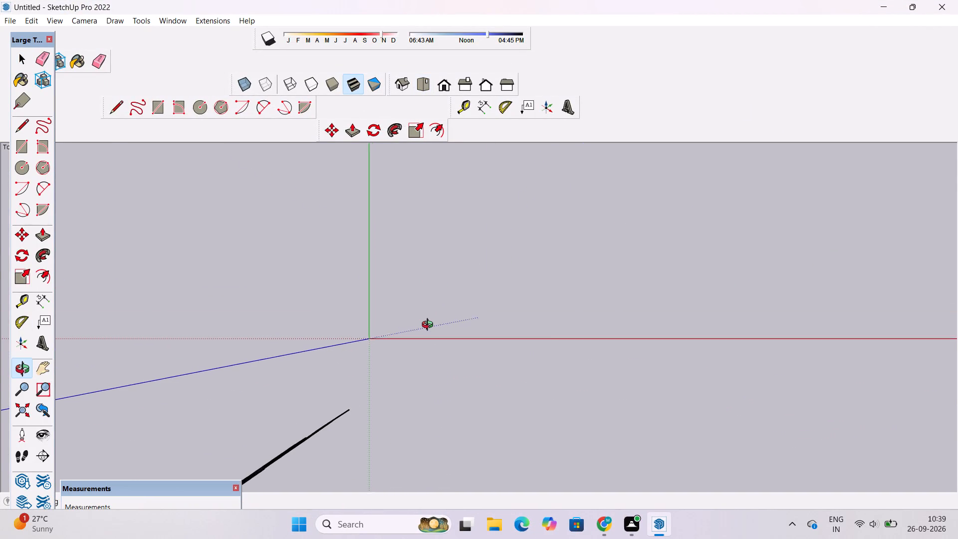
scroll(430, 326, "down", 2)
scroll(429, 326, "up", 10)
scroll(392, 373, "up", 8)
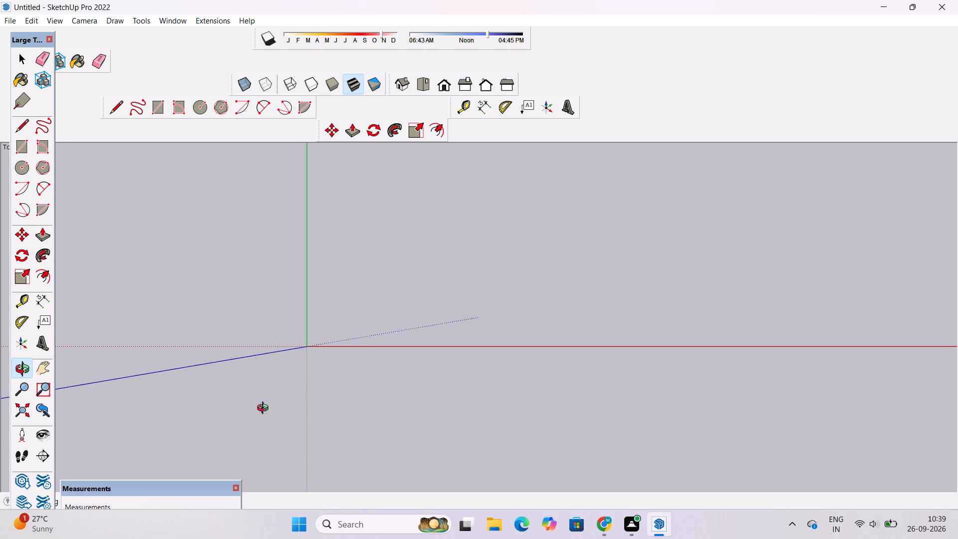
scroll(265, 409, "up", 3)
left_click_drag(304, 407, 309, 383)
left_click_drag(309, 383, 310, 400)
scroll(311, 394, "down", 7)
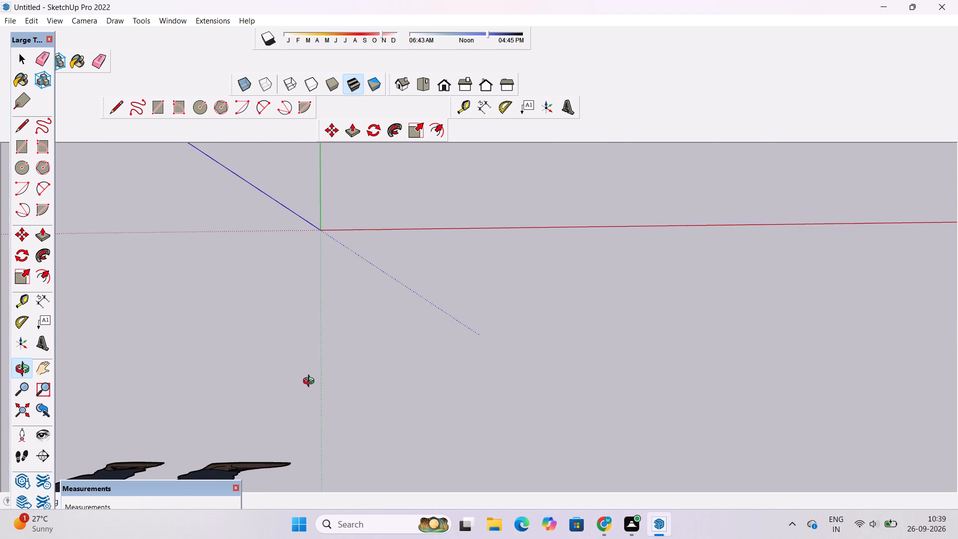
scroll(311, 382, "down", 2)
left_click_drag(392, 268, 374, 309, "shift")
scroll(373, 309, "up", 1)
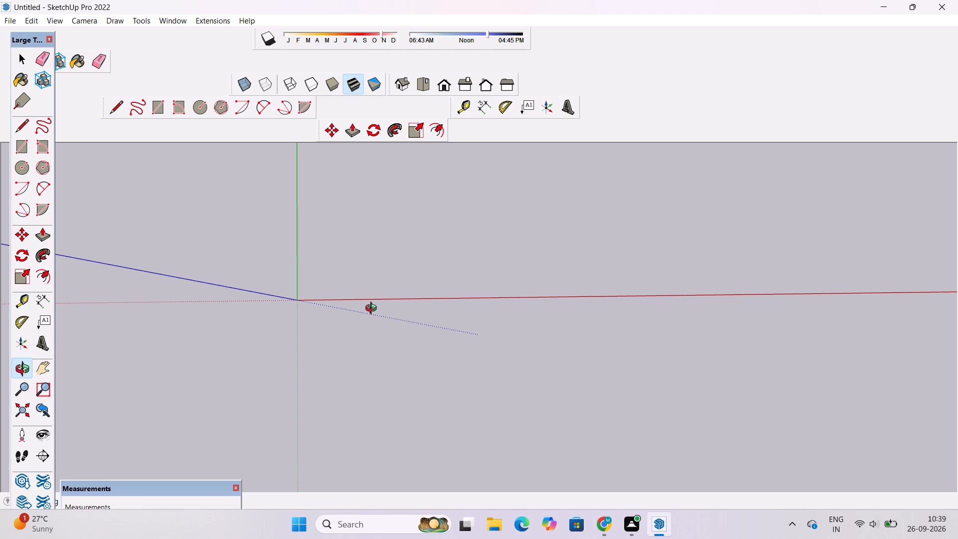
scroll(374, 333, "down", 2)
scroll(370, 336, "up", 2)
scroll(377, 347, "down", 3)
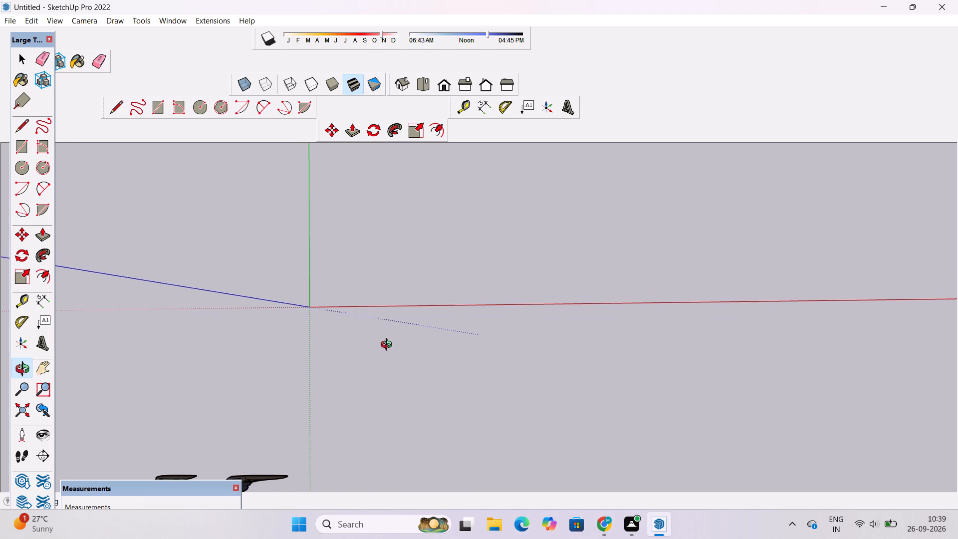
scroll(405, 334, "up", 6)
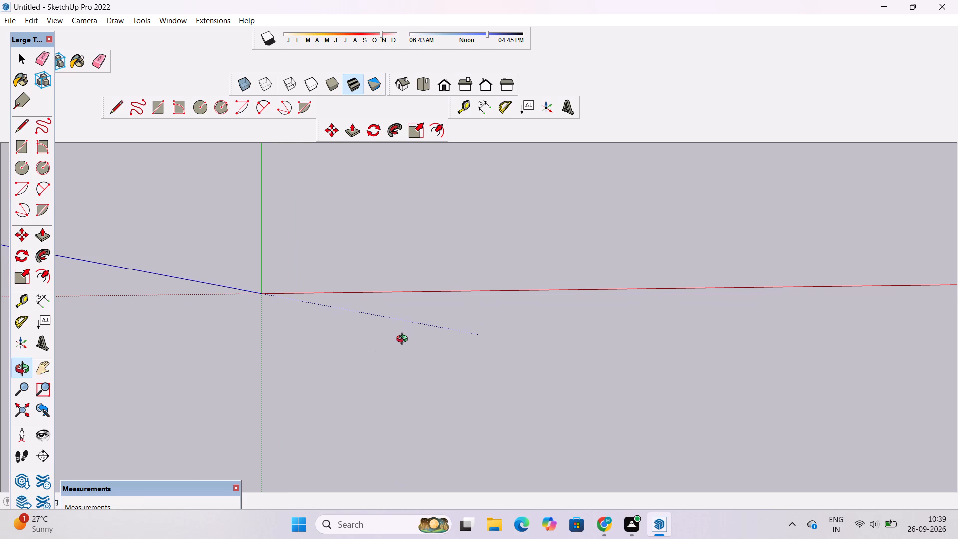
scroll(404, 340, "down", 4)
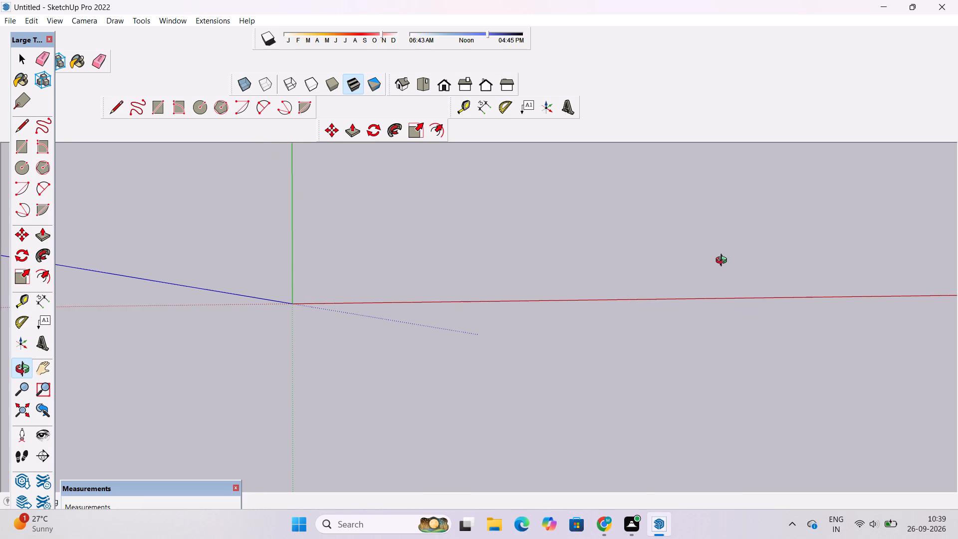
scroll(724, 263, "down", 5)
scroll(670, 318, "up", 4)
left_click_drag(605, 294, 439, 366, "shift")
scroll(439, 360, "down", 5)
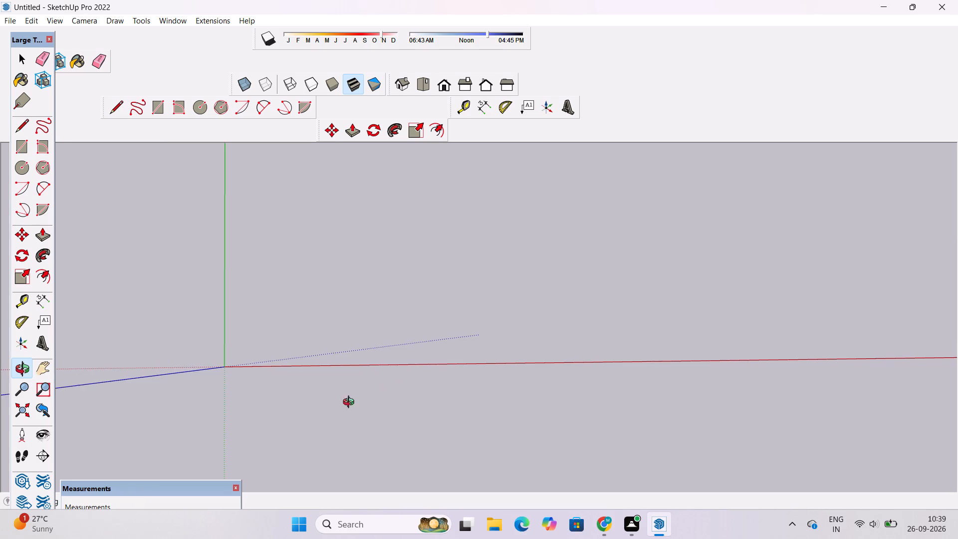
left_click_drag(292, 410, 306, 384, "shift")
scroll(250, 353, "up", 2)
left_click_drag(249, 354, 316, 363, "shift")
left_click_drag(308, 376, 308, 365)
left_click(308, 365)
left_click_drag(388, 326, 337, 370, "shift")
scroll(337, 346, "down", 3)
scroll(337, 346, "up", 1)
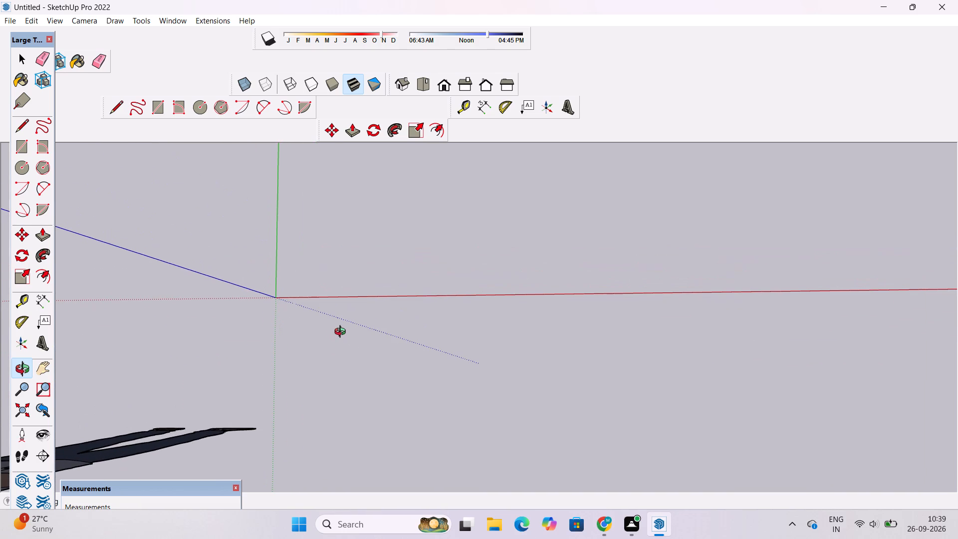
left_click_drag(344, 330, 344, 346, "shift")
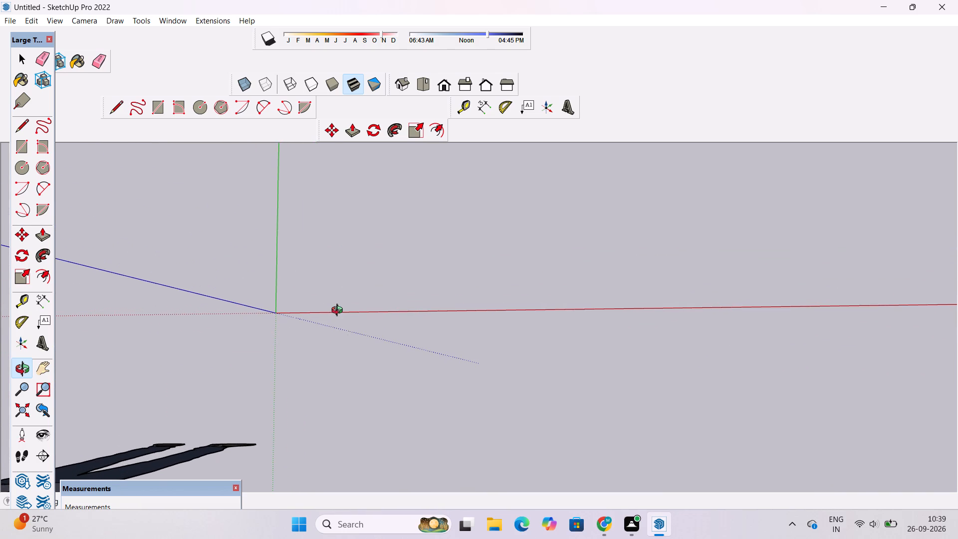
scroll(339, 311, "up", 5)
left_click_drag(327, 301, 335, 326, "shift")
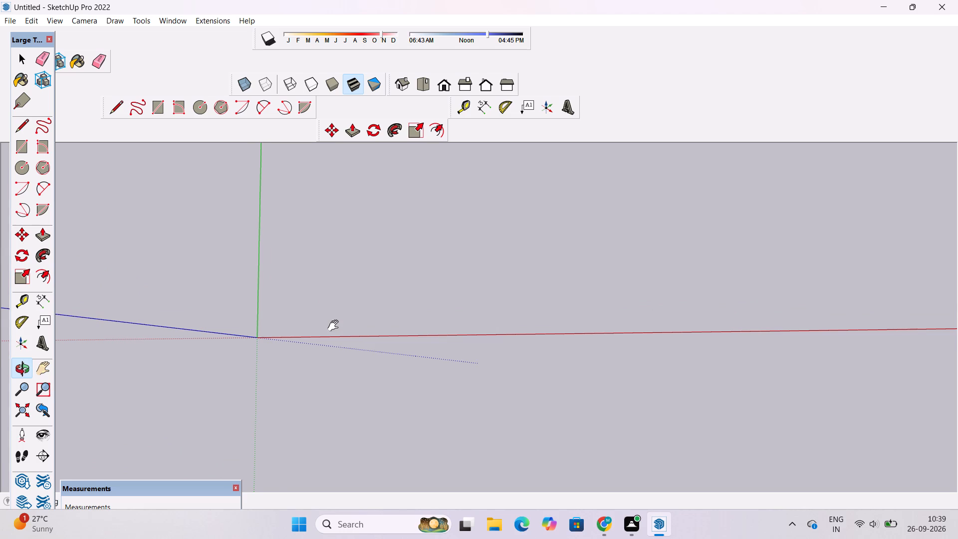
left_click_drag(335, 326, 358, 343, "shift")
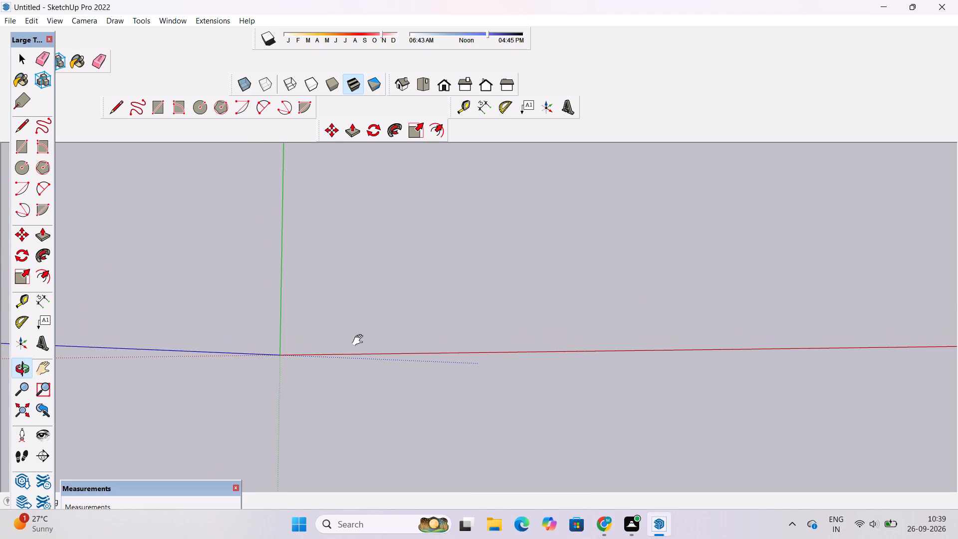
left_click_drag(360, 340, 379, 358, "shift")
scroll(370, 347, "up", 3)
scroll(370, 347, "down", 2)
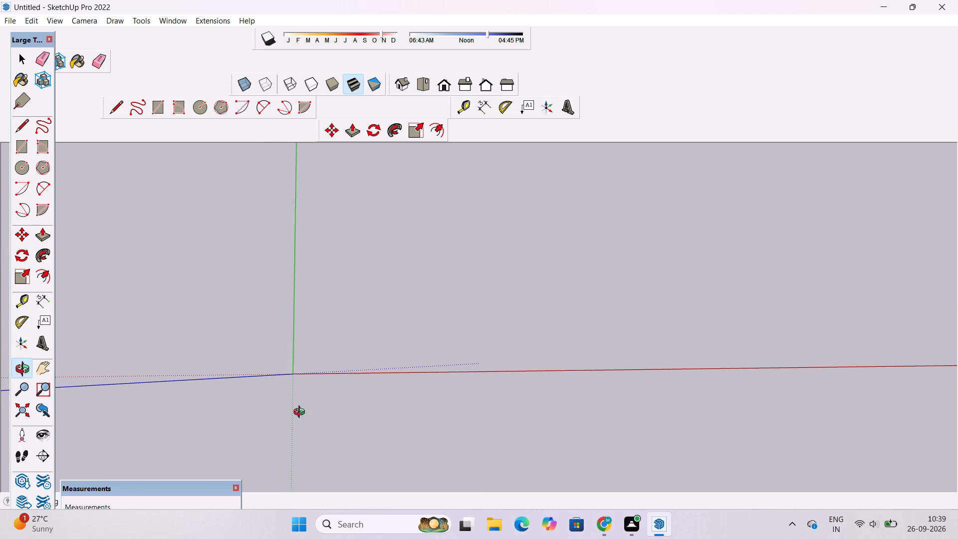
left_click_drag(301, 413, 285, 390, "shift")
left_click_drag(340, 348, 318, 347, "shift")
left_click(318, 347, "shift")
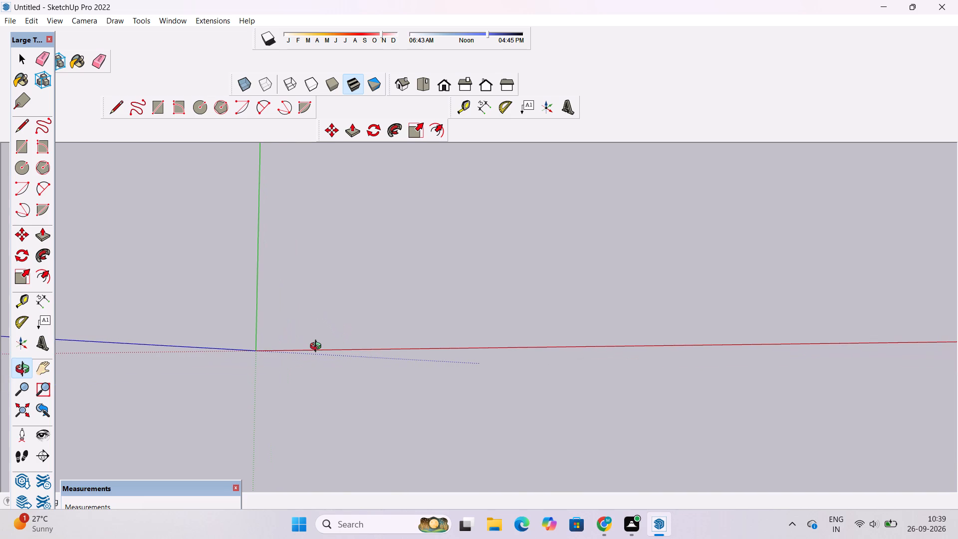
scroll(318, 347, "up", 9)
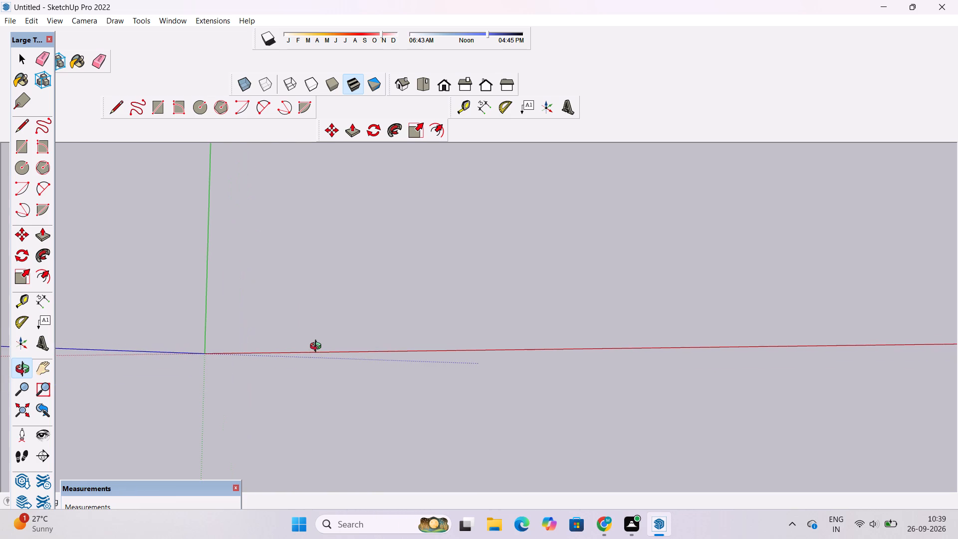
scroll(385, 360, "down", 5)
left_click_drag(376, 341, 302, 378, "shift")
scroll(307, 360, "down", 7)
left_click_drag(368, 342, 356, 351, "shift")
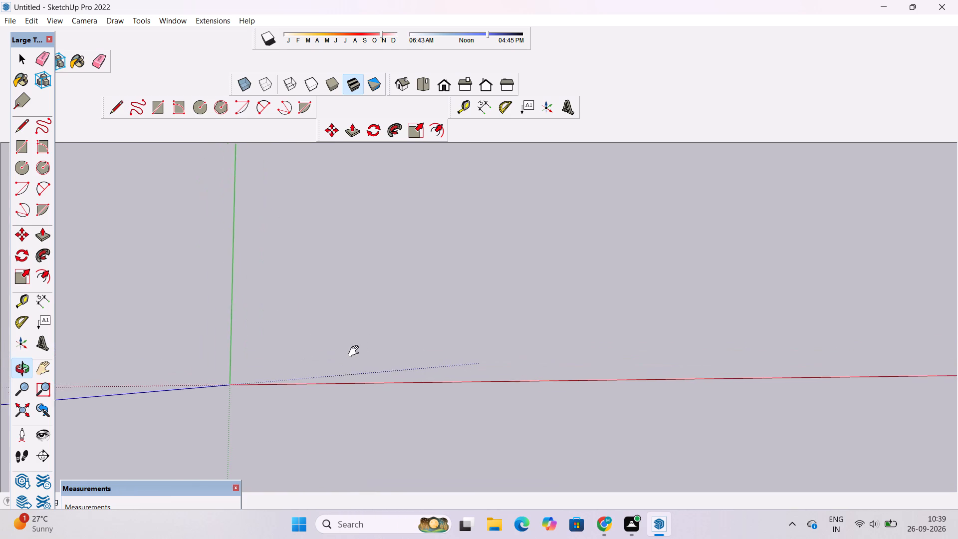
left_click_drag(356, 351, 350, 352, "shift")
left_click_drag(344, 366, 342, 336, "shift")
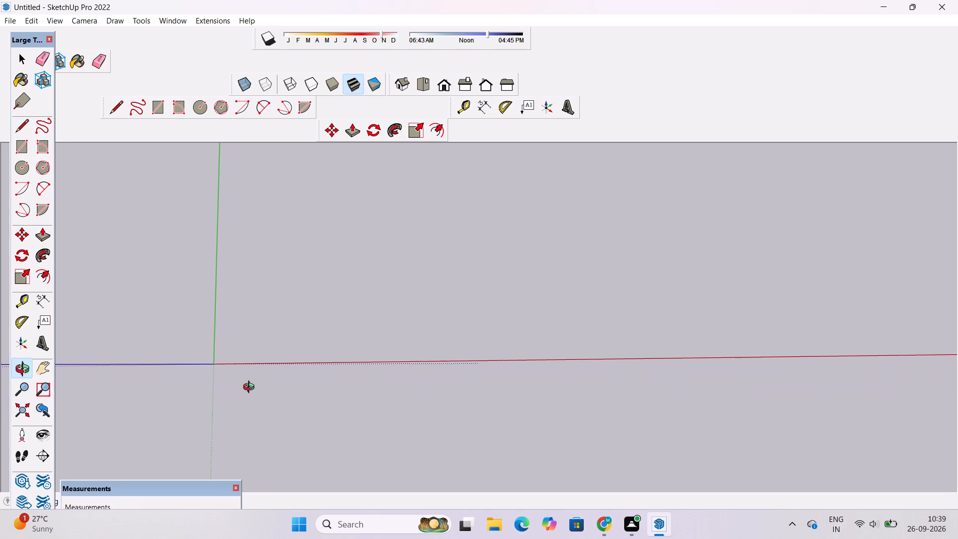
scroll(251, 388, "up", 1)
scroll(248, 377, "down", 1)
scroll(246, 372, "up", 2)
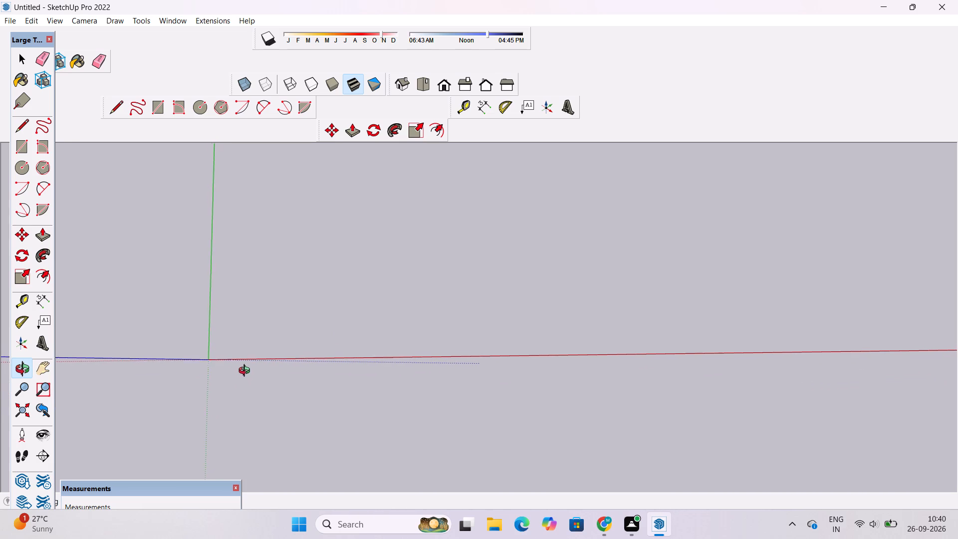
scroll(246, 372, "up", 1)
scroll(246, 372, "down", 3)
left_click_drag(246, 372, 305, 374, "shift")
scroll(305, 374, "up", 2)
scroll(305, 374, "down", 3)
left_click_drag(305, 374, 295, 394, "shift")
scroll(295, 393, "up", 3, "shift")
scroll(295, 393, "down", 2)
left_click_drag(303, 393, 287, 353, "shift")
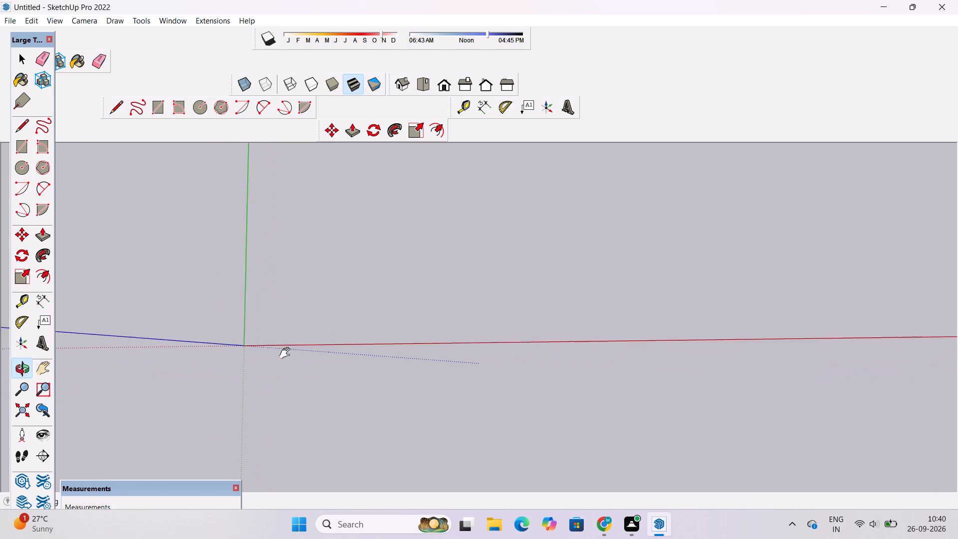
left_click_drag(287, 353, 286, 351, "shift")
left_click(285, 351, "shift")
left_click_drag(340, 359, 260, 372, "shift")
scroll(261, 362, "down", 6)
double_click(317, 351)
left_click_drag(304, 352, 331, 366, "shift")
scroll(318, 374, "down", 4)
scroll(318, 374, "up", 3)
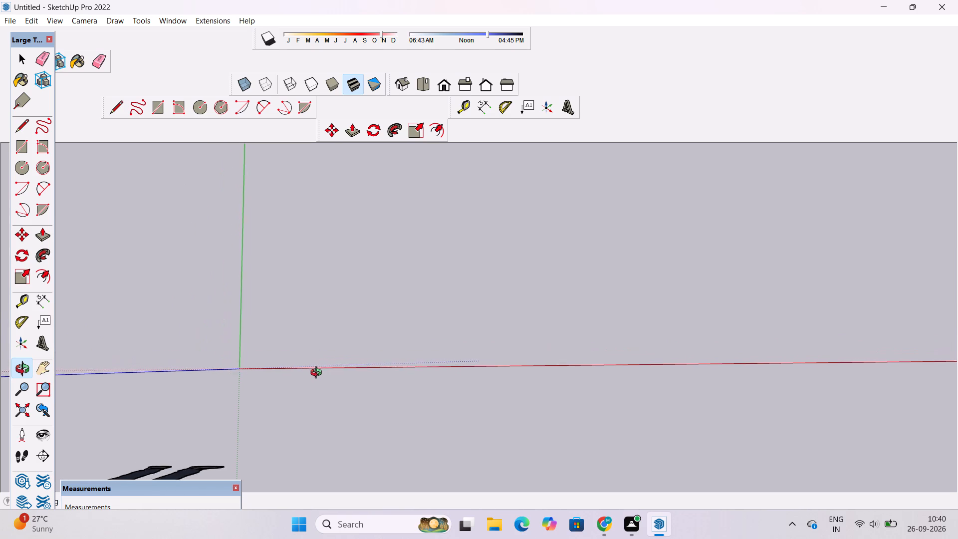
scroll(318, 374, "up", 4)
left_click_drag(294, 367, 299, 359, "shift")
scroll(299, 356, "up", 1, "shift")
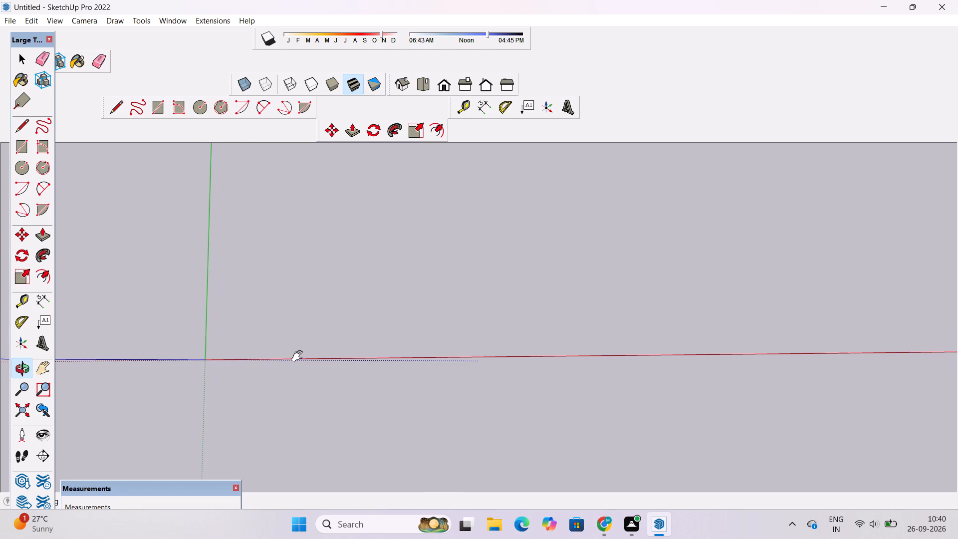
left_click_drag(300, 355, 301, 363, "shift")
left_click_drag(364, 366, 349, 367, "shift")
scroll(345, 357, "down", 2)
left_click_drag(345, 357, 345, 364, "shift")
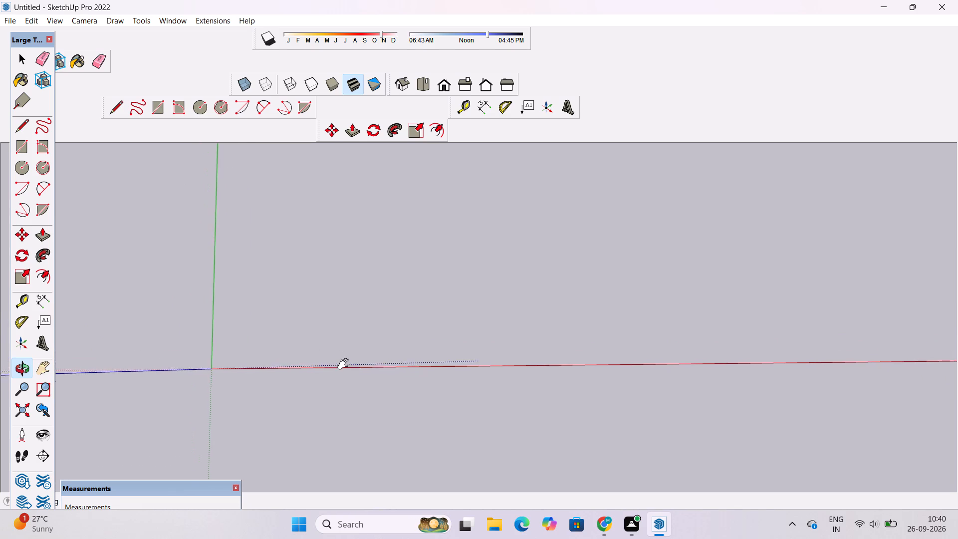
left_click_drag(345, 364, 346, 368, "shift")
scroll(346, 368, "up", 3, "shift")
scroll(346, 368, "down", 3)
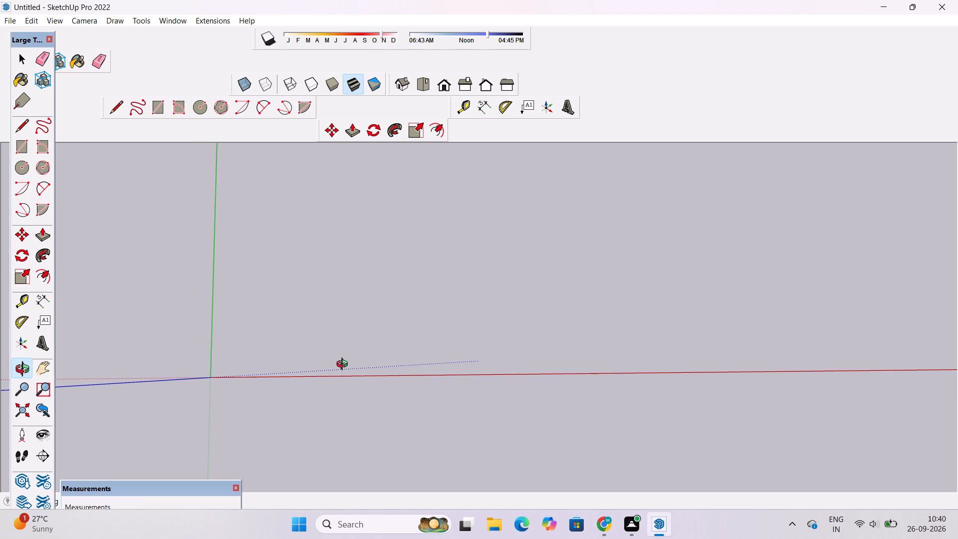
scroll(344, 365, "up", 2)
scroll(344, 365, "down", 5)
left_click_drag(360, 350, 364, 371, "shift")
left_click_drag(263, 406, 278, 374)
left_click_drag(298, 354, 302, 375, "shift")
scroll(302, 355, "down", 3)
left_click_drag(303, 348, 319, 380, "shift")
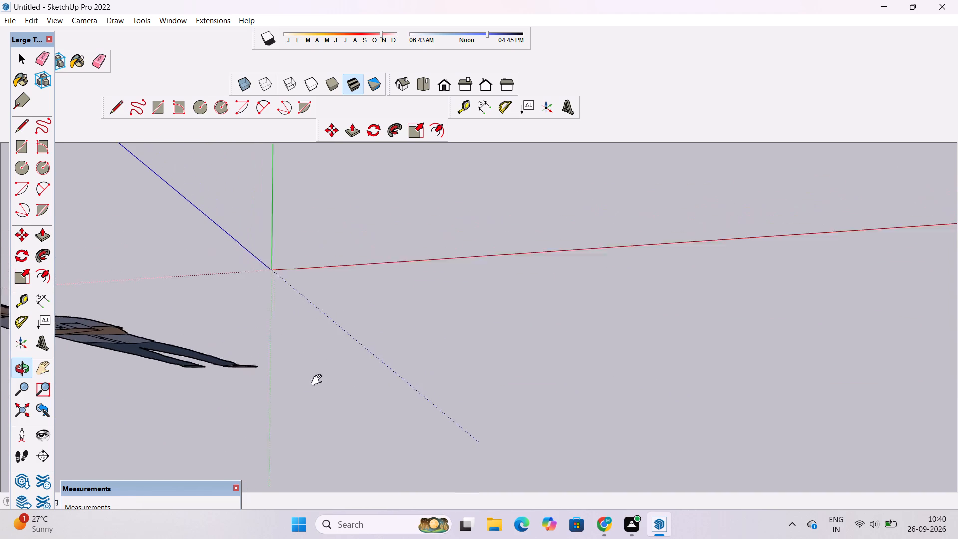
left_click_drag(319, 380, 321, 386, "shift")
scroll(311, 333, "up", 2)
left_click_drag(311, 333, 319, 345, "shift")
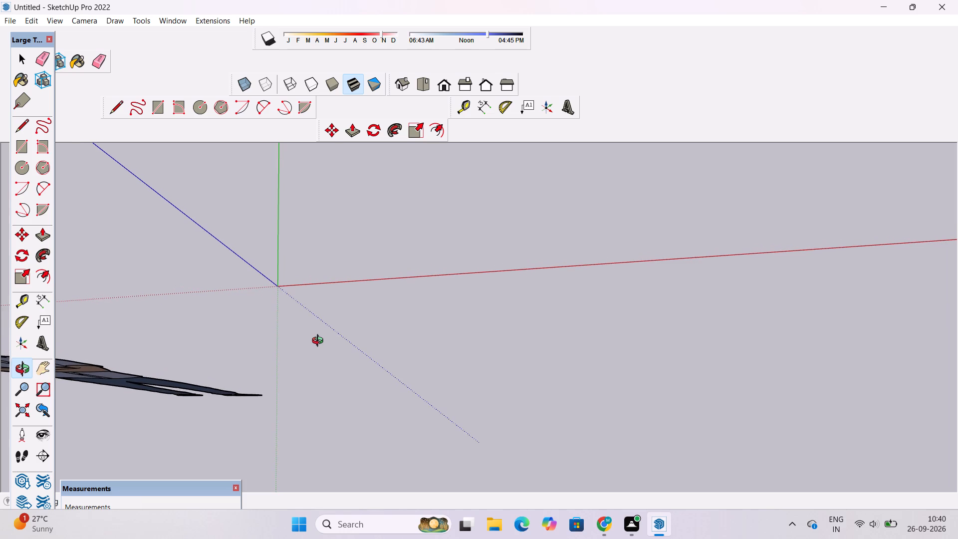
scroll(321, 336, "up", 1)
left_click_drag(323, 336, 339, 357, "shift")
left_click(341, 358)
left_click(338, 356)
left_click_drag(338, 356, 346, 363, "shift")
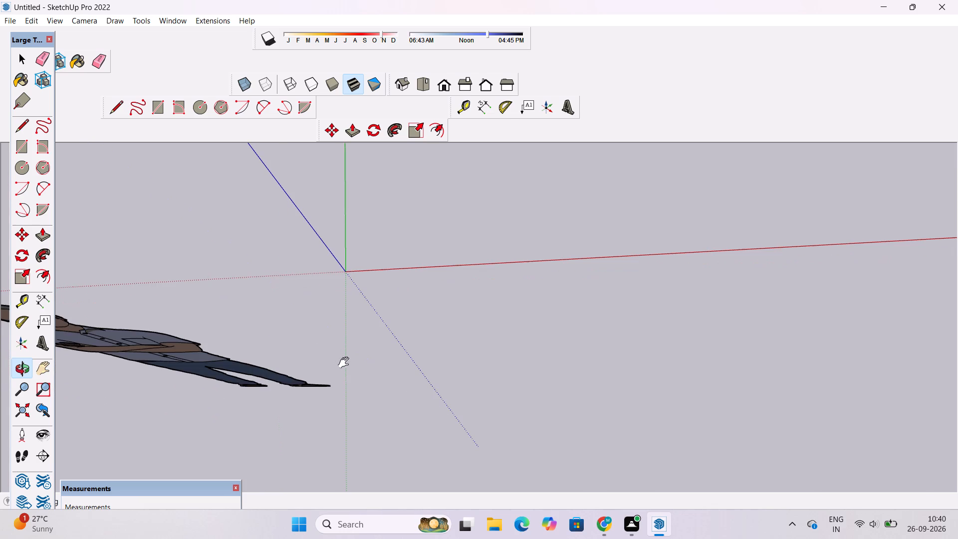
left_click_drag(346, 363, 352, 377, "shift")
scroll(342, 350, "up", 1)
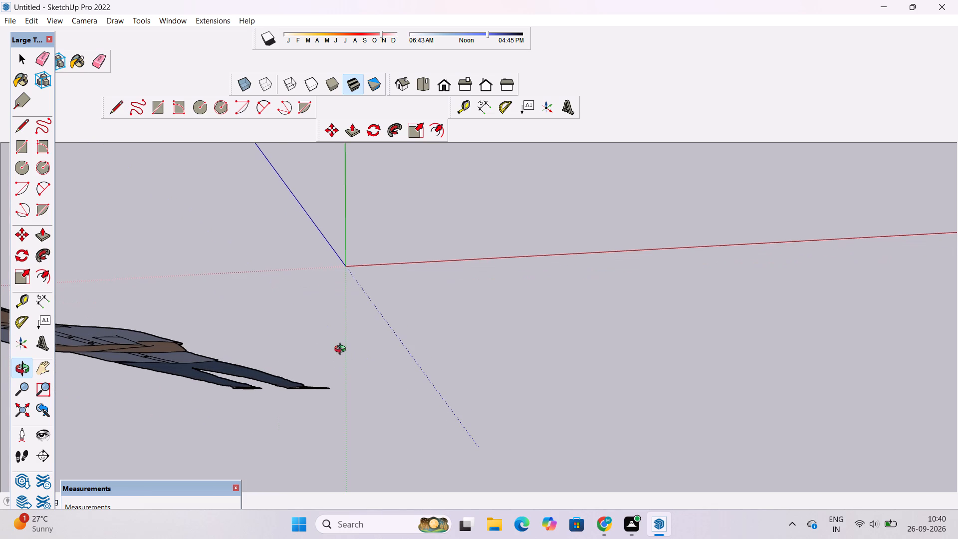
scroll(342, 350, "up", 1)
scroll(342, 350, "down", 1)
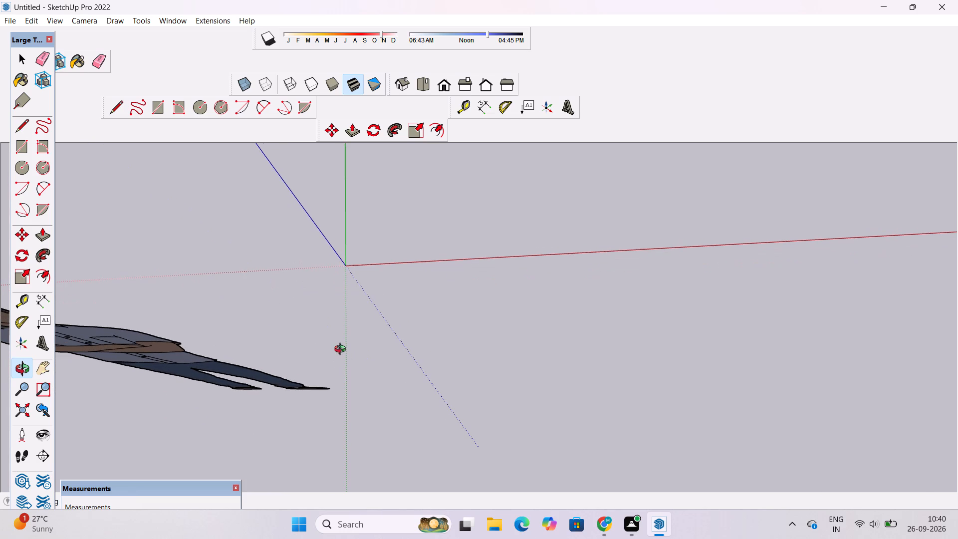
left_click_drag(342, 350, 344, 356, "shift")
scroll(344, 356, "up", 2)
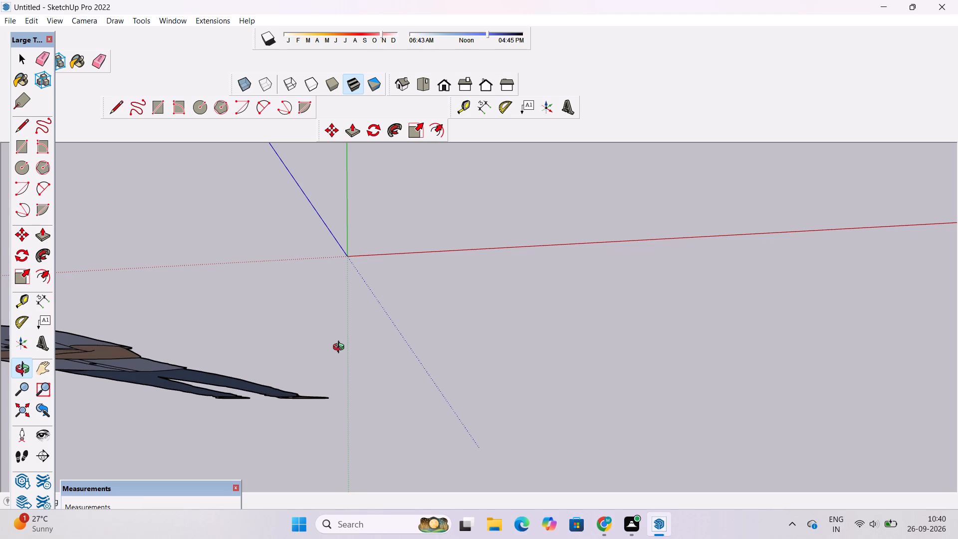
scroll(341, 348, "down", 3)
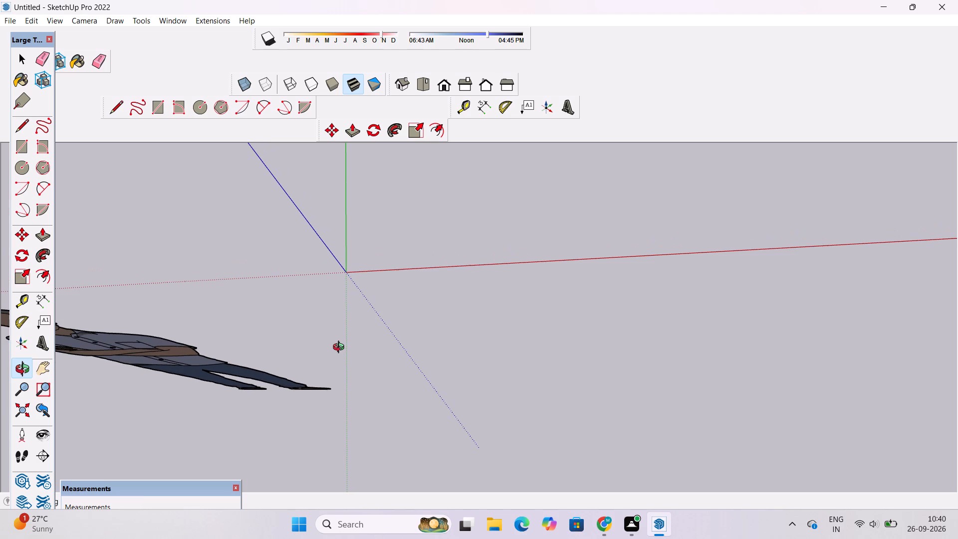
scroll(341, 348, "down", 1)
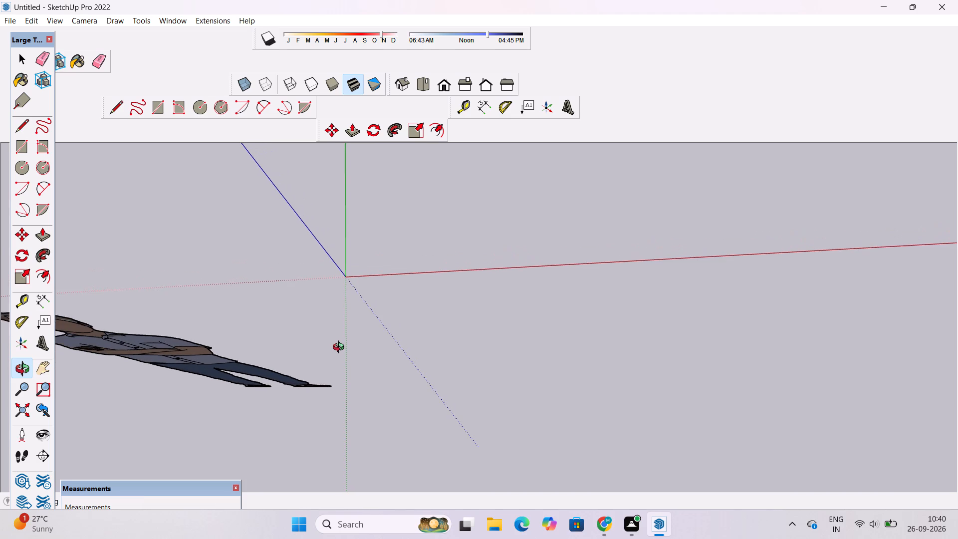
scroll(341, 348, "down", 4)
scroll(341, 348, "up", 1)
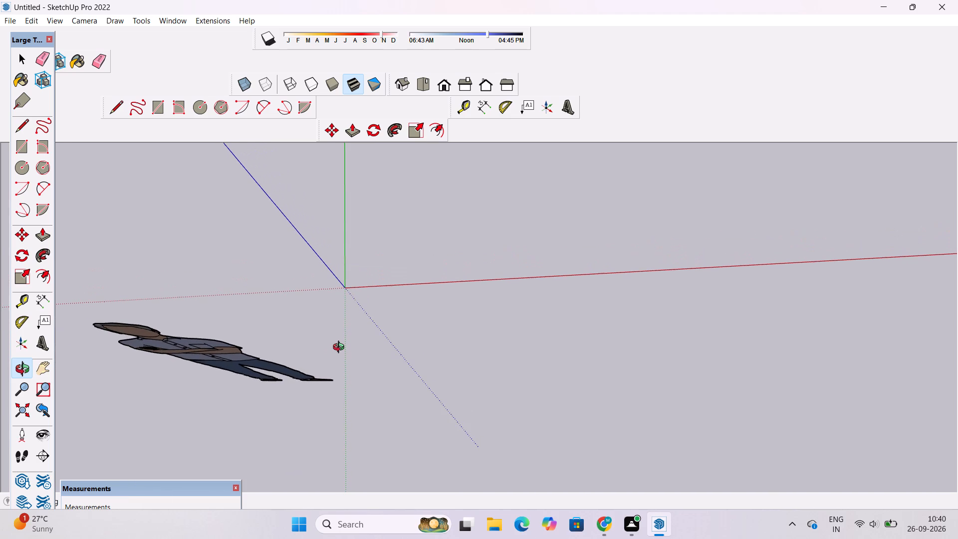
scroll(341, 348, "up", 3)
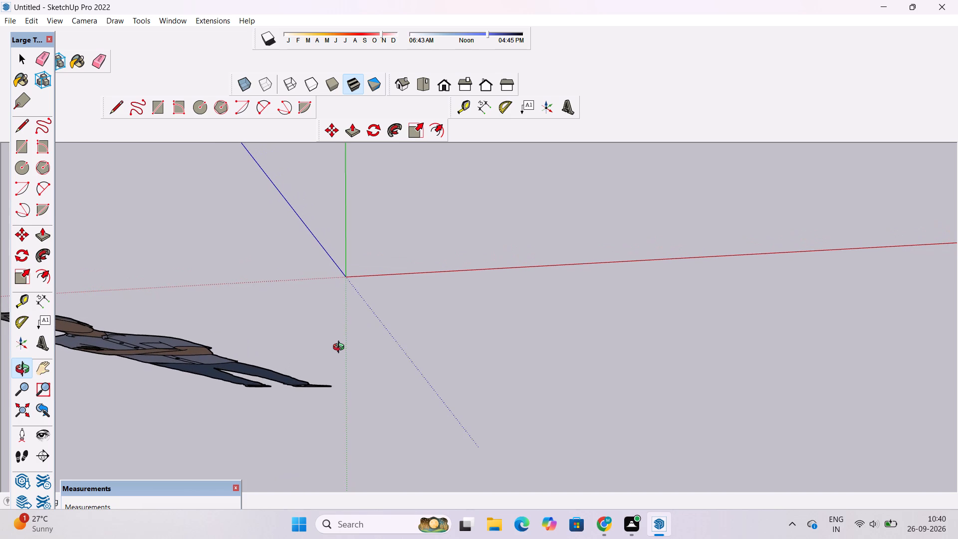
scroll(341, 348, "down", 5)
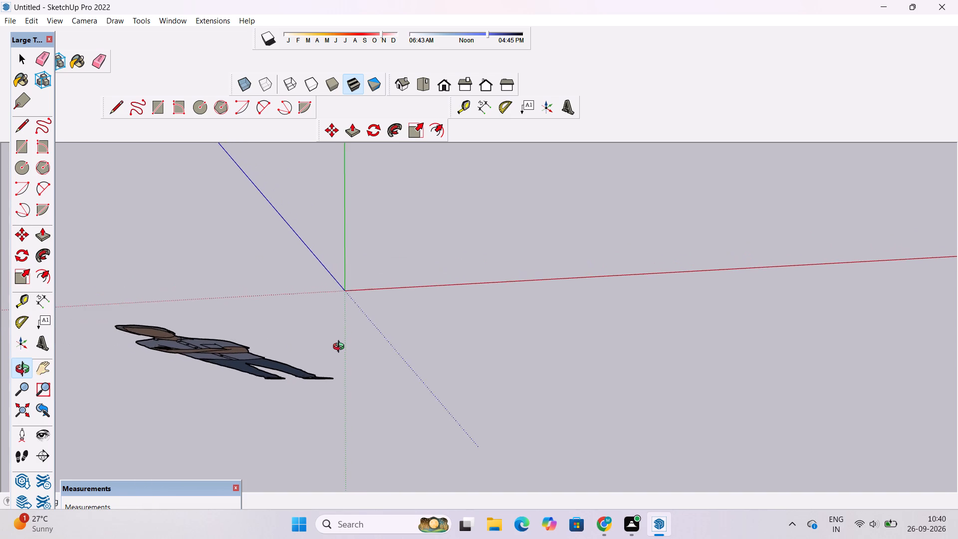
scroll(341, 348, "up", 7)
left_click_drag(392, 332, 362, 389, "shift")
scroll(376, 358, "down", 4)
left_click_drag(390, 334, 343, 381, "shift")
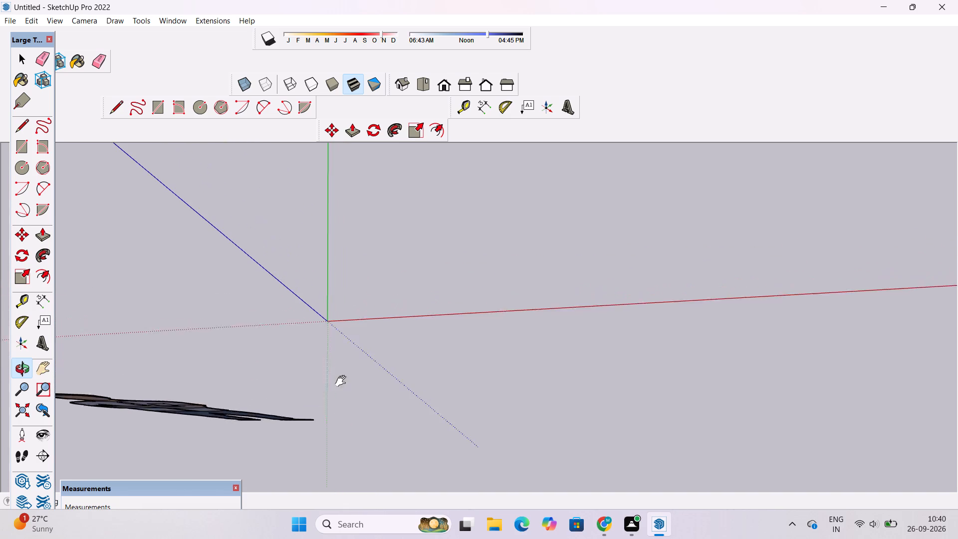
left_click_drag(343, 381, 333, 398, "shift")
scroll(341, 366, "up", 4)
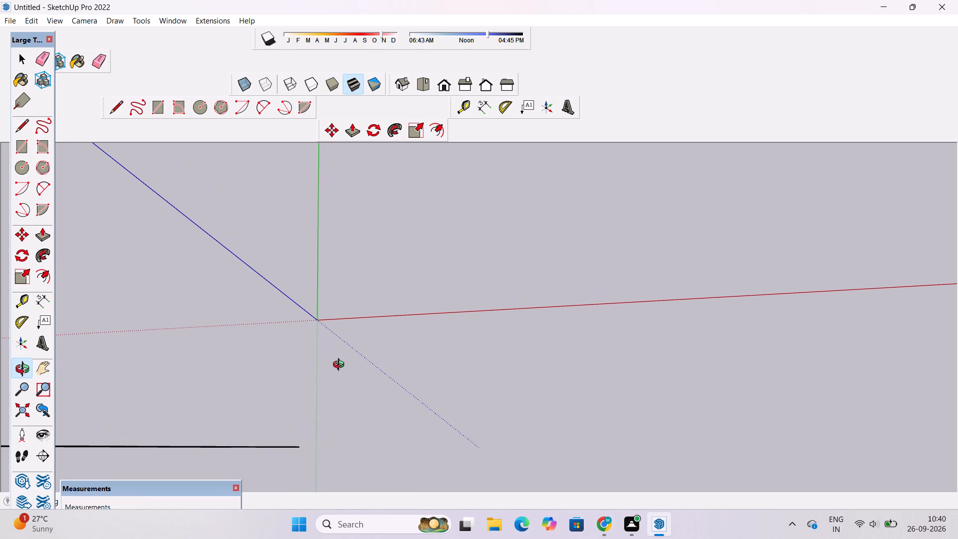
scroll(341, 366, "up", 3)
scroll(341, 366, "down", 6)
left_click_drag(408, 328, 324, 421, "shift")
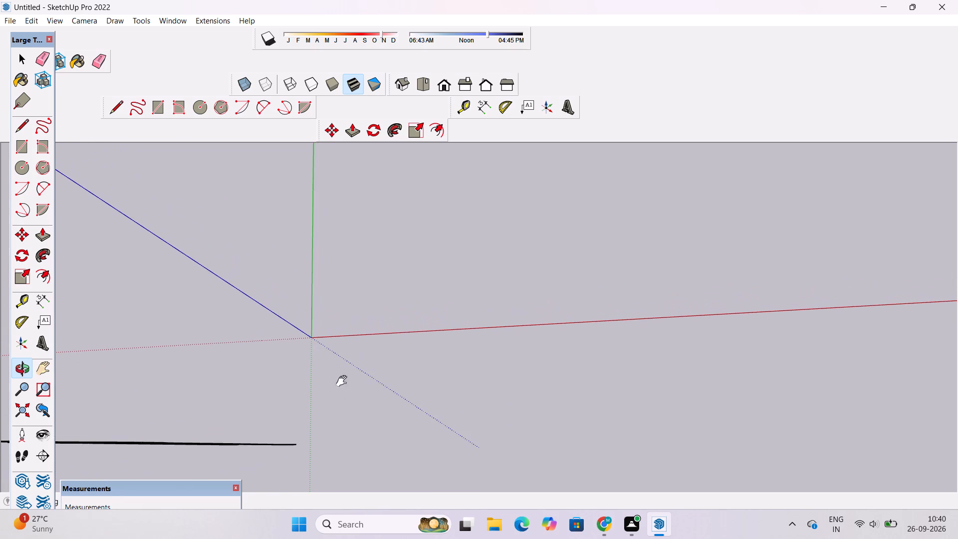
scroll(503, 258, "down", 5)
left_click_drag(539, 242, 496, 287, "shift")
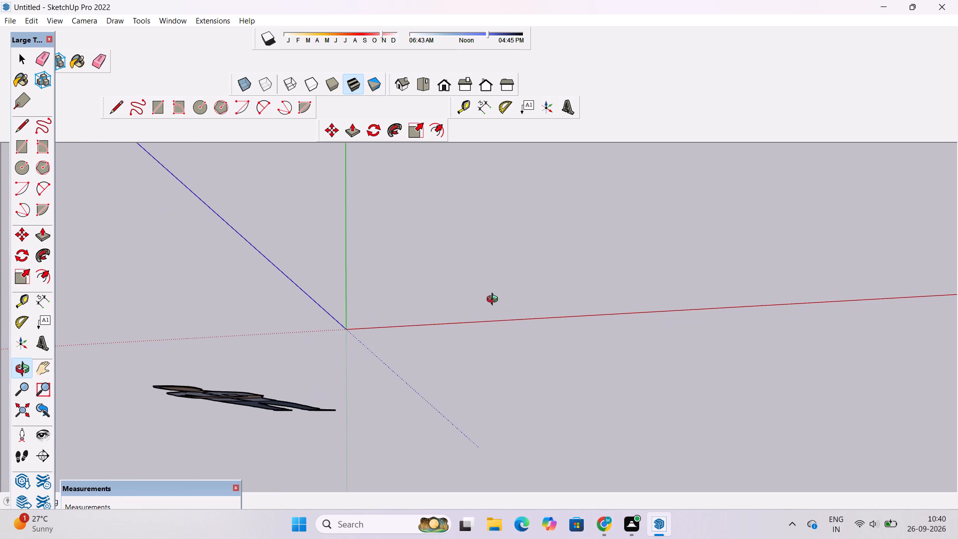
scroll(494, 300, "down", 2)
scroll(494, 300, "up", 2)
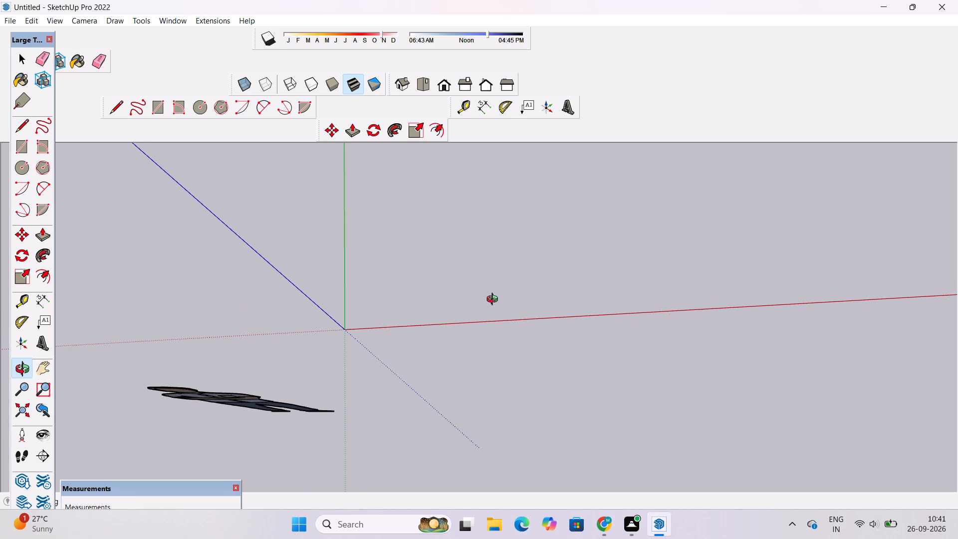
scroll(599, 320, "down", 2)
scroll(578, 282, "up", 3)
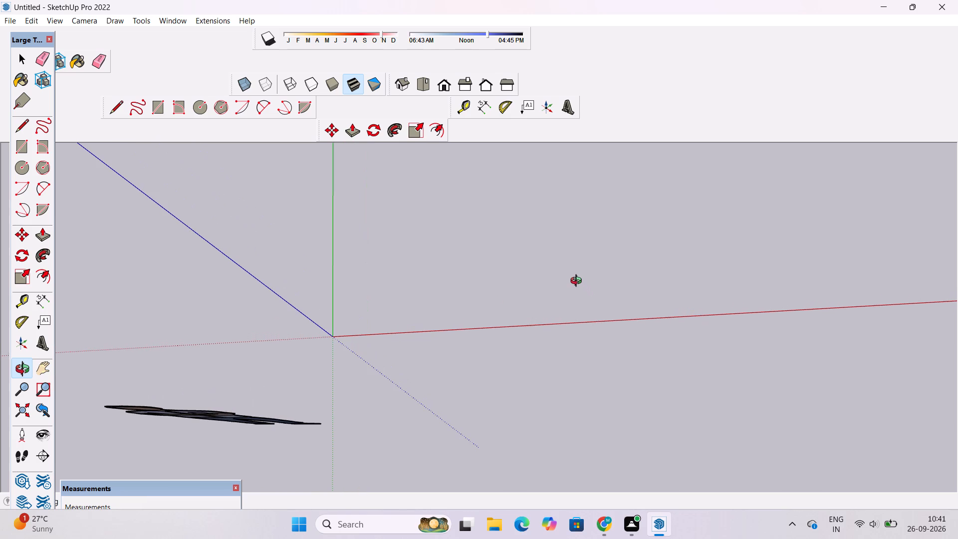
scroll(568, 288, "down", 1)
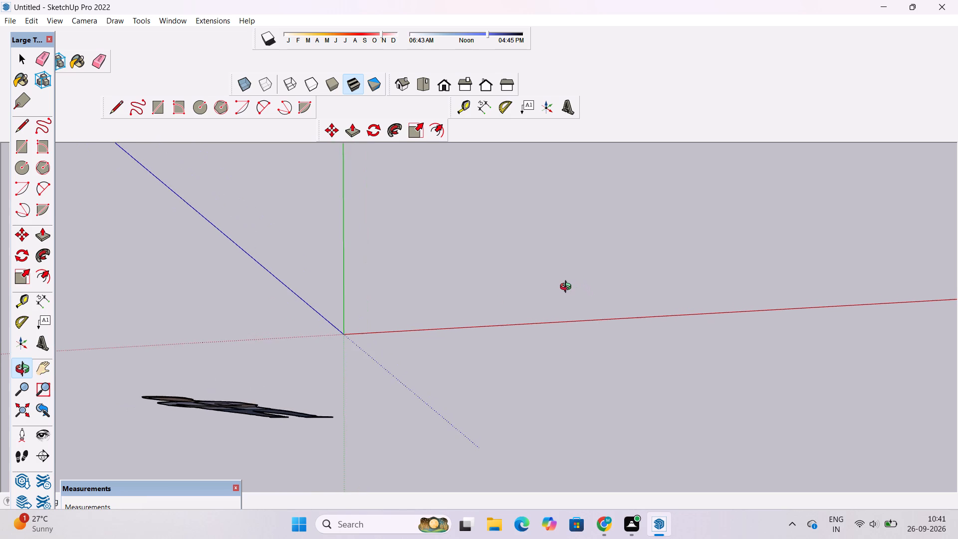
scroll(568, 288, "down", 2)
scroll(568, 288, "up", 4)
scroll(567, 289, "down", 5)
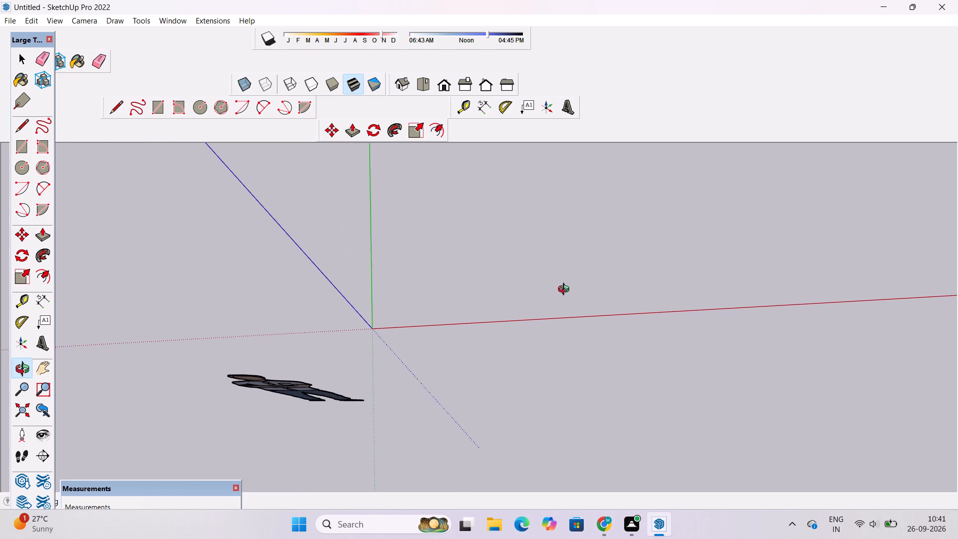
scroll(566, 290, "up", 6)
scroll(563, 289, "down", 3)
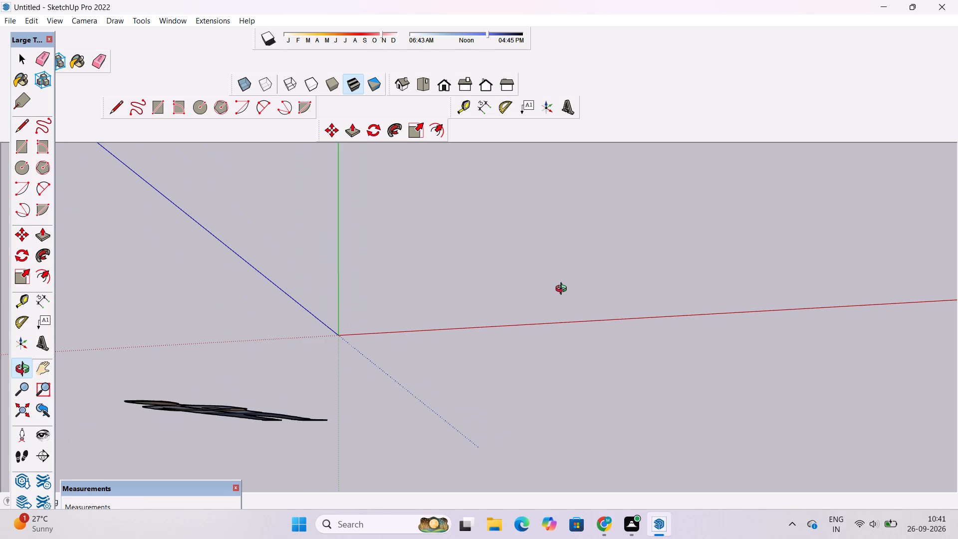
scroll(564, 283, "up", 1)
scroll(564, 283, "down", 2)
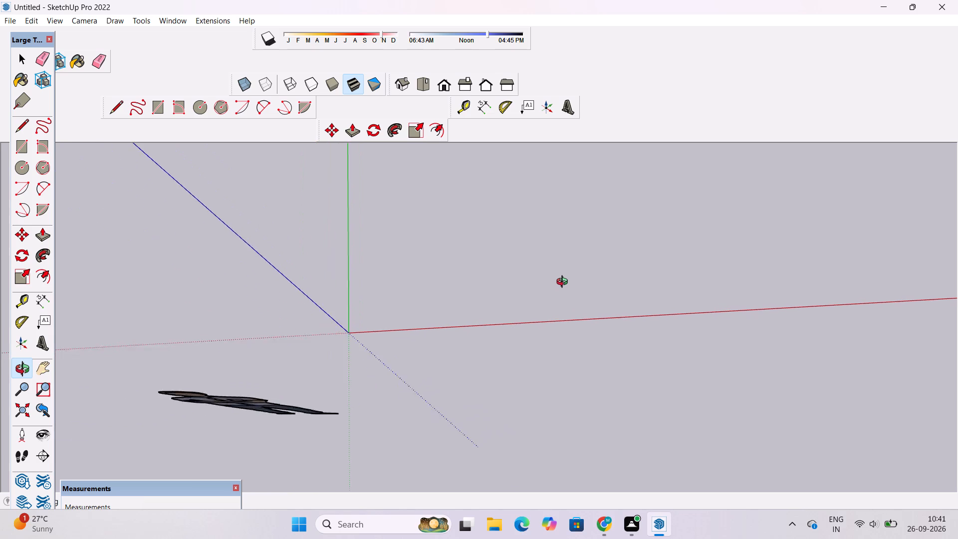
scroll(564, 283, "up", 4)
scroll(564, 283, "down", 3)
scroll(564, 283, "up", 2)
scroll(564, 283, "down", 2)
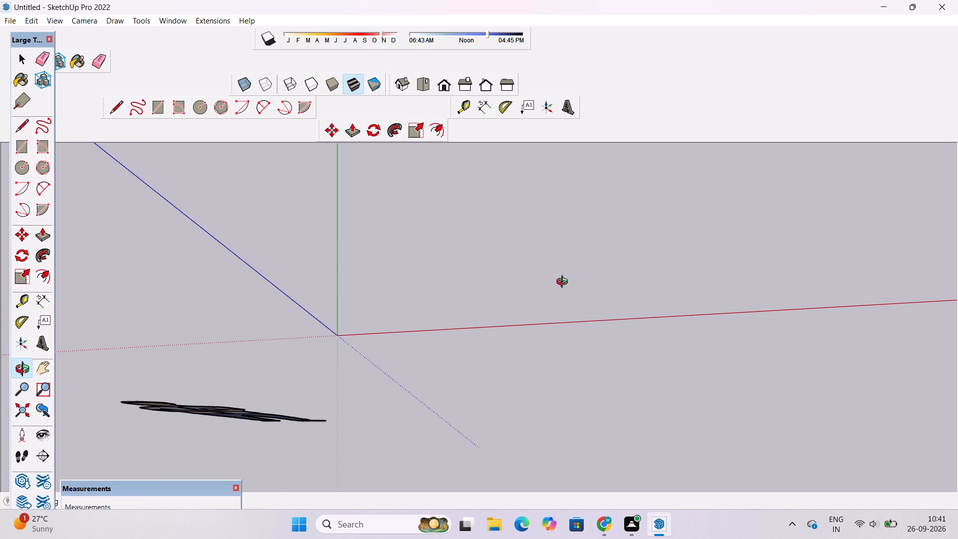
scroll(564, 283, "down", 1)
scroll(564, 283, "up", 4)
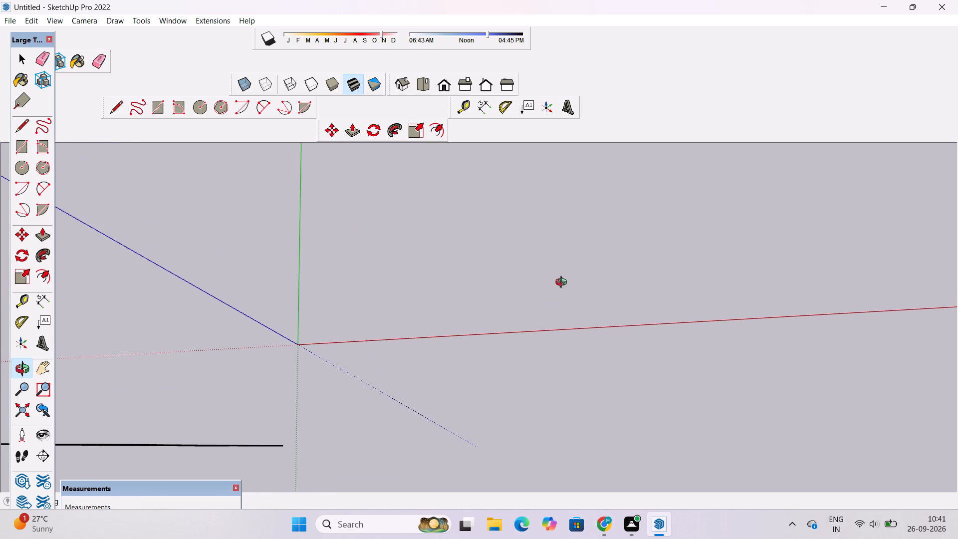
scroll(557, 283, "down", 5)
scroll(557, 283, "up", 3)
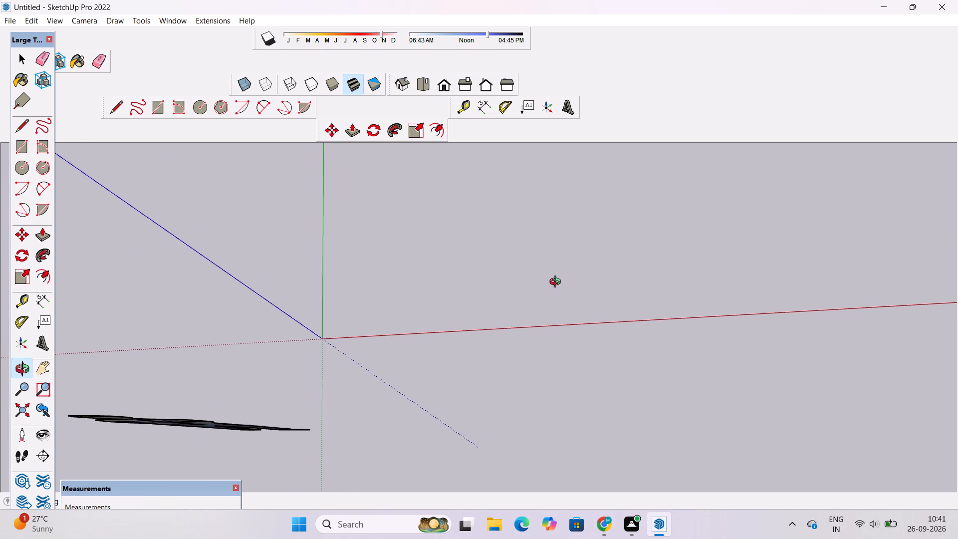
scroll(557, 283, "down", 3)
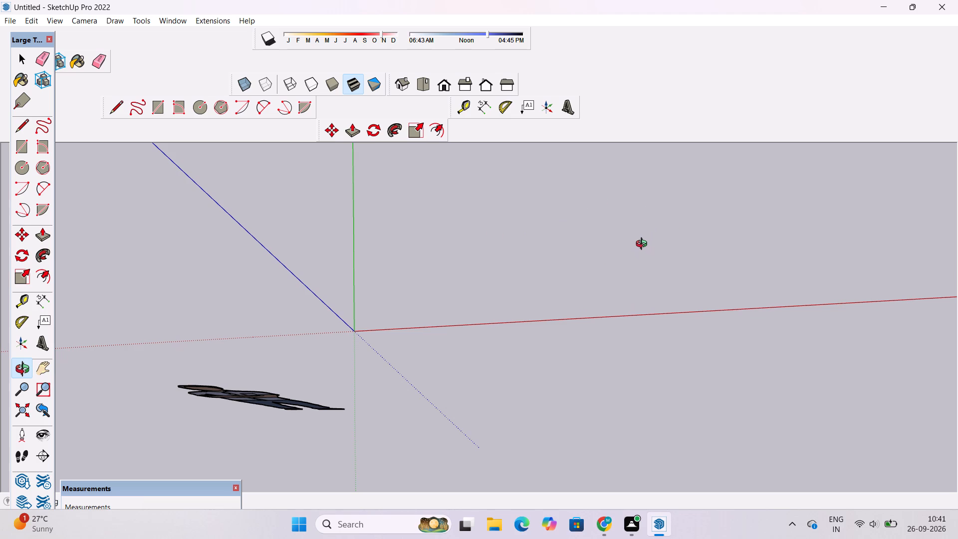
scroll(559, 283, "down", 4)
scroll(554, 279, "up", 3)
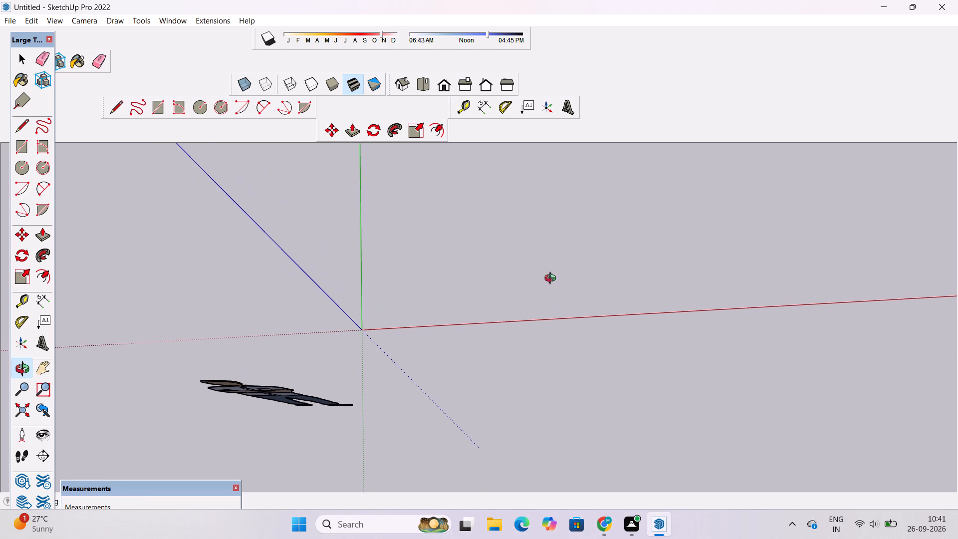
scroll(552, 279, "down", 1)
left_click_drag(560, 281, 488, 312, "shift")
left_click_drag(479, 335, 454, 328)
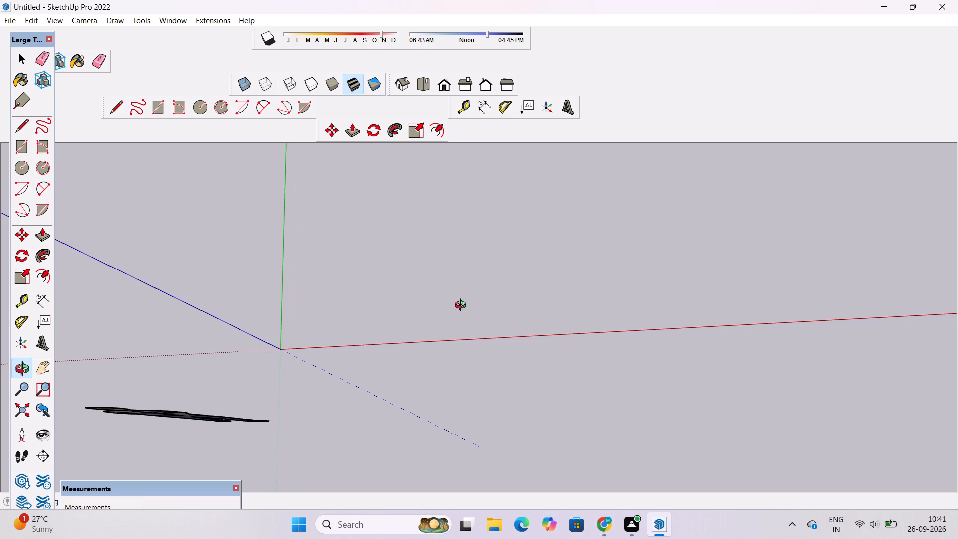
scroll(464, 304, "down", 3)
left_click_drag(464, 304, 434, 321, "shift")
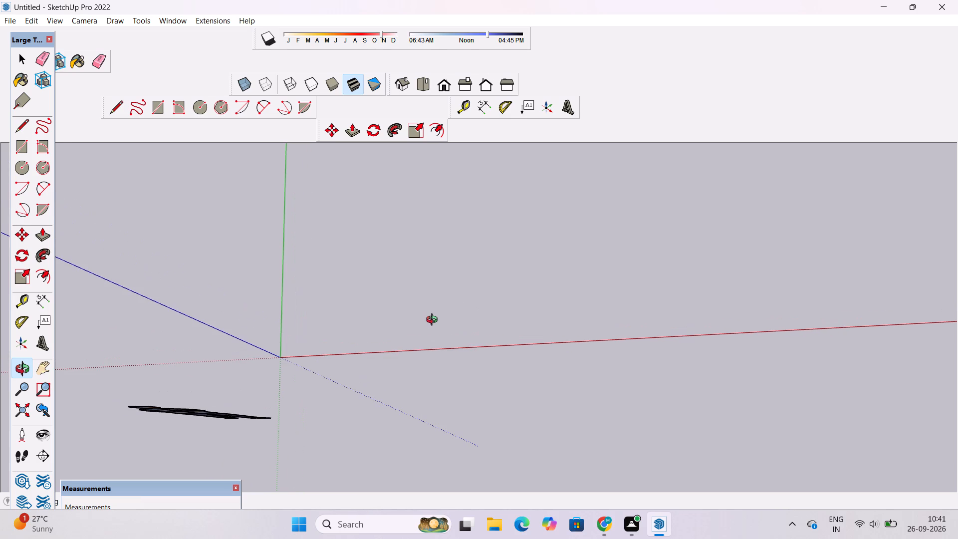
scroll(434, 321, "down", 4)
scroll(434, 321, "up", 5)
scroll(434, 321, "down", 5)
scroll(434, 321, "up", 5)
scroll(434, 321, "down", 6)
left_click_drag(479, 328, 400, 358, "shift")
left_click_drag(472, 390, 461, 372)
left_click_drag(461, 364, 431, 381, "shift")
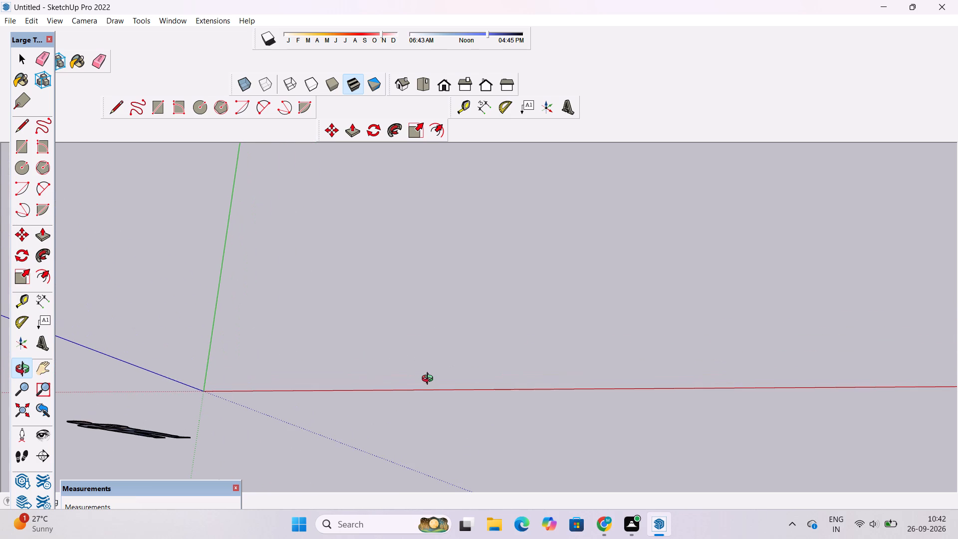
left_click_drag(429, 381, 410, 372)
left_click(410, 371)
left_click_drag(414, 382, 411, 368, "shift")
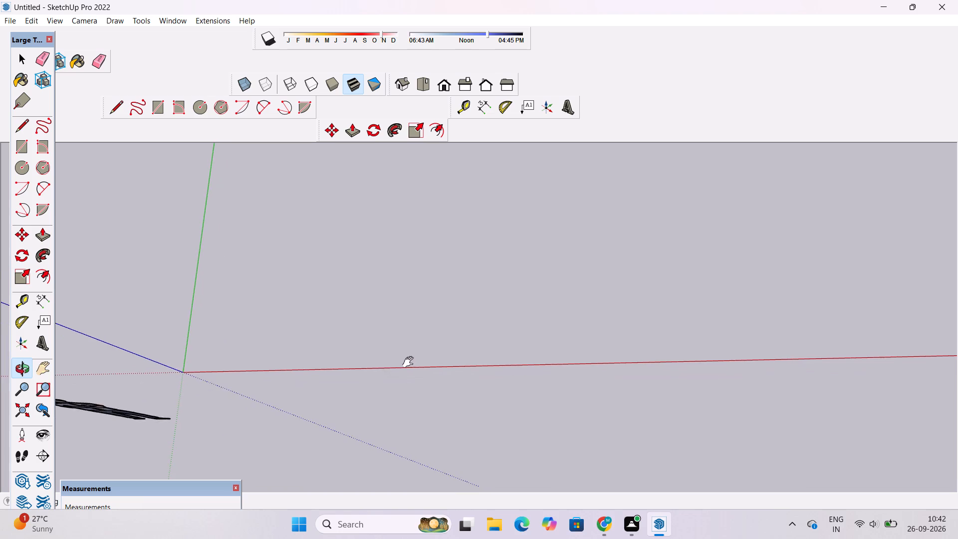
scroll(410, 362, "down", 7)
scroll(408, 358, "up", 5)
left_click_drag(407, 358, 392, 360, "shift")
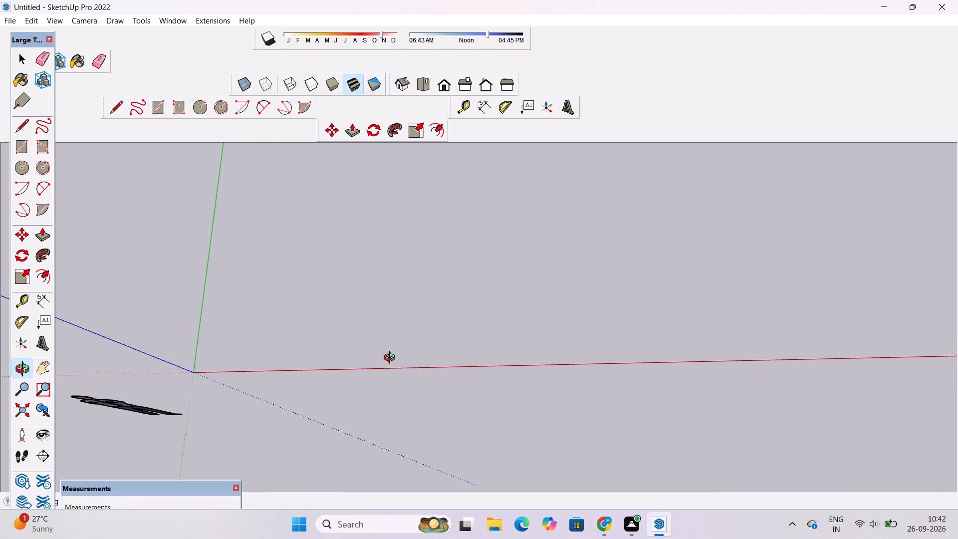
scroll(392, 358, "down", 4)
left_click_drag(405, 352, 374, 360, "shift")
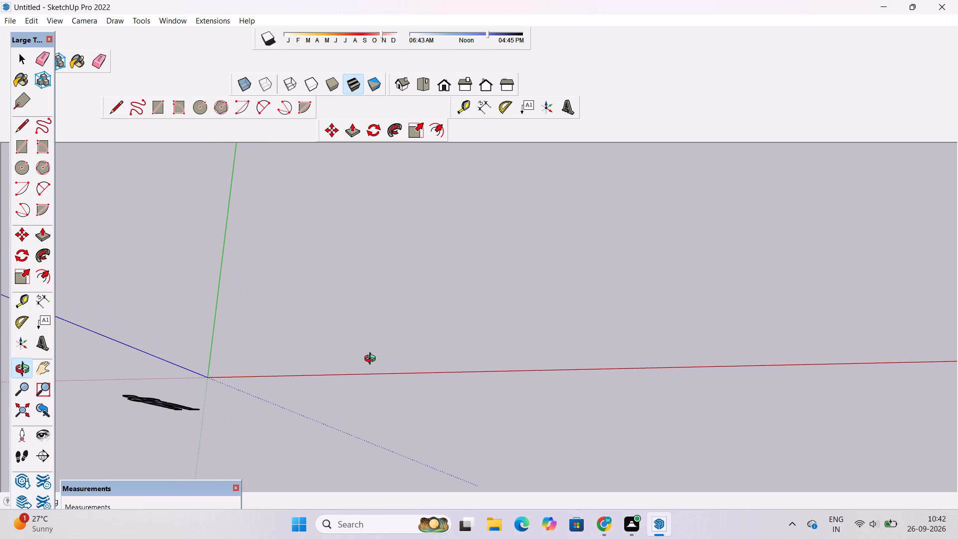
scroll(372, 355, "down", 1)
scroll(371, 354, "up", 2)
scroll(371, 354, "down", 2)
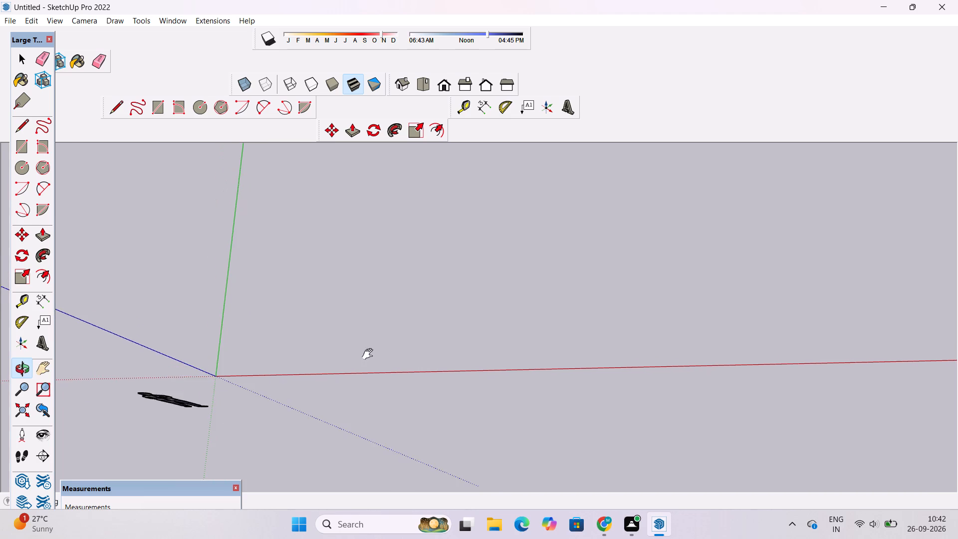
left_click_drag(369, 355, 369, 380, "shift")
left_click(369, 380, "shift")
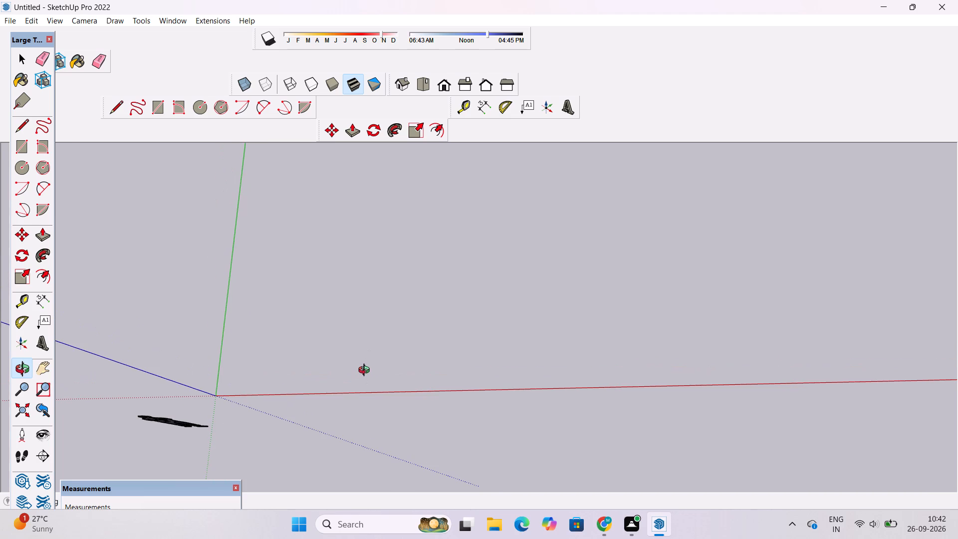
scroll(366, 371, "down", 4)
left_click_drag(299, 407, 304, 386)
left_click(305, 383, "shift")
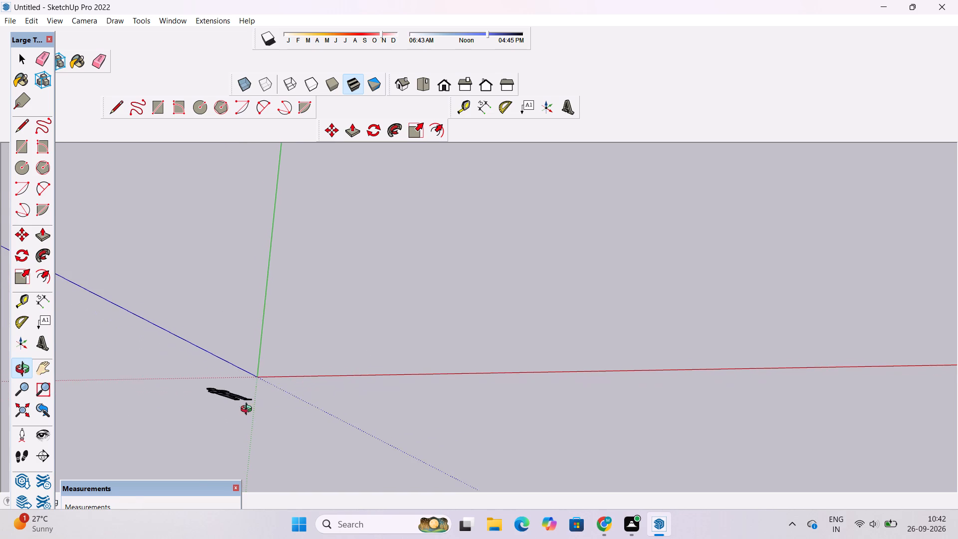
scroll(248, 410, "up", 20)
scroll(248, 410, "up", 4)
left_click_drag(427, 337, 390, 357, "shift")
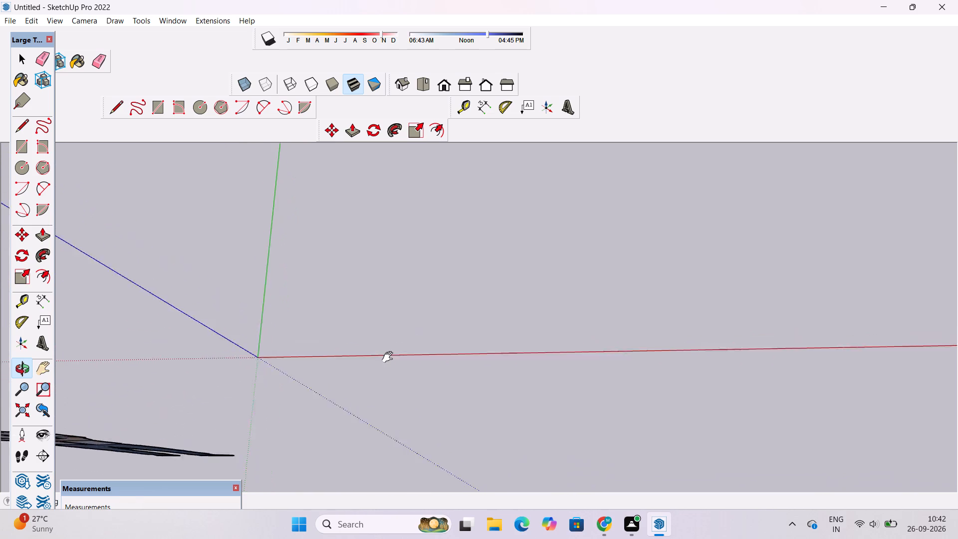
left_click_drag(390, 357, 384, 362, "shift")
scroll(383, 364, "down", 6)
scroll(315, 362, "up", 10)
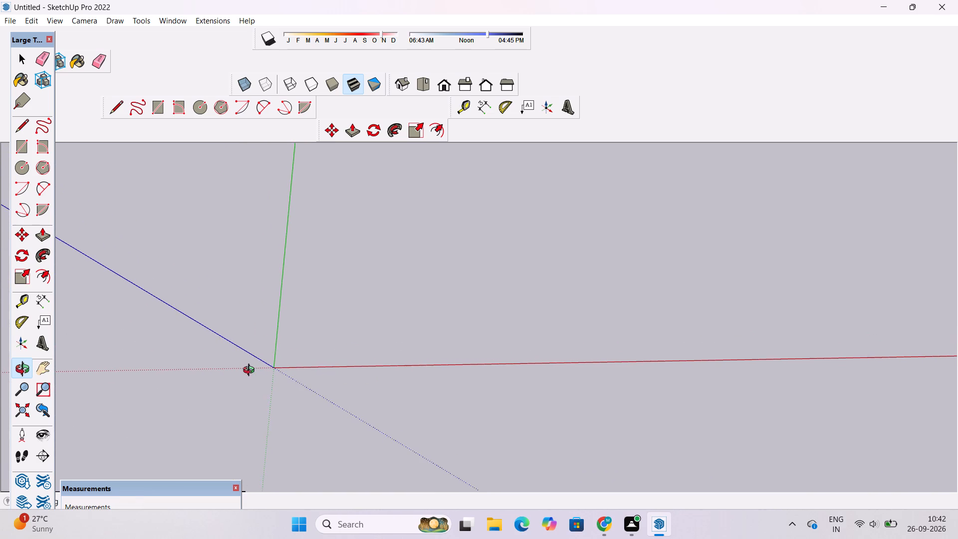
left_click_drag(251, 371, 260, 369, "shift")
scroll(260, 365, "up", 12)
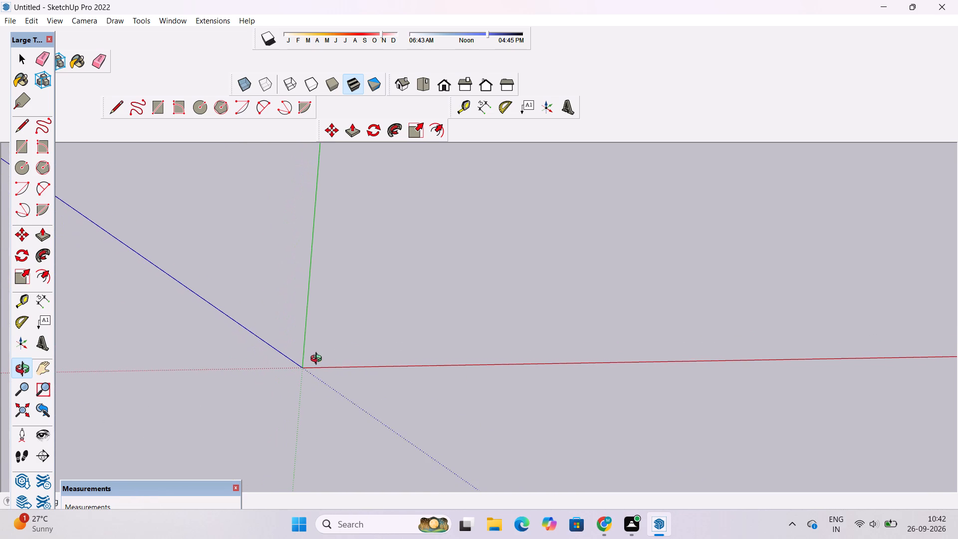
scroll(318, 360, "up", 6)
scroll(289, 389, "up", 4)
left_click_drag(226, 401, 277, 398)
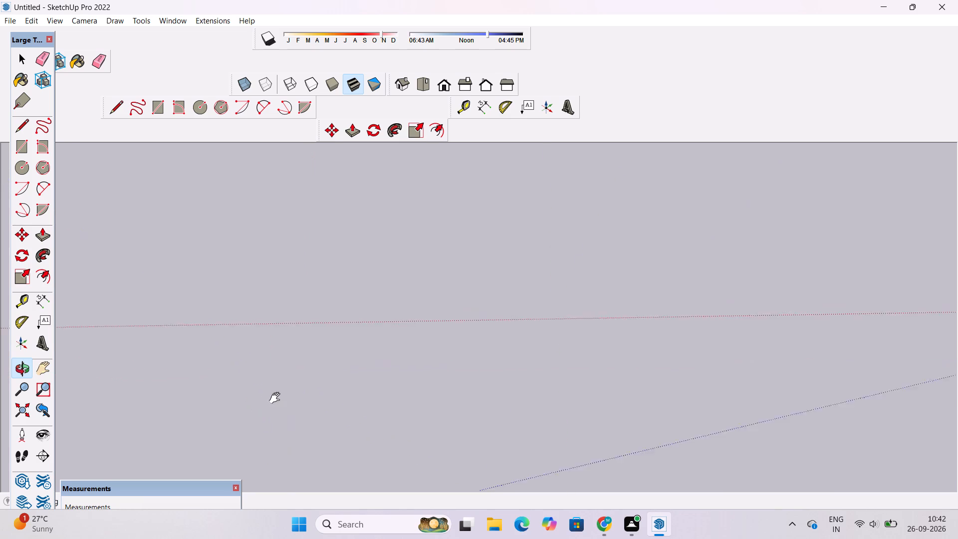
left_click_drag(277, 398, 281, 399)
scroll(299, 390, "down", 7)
Restore the standard top view and frame the axes origin with open space along the positive red axis.
double_click(423, 84)
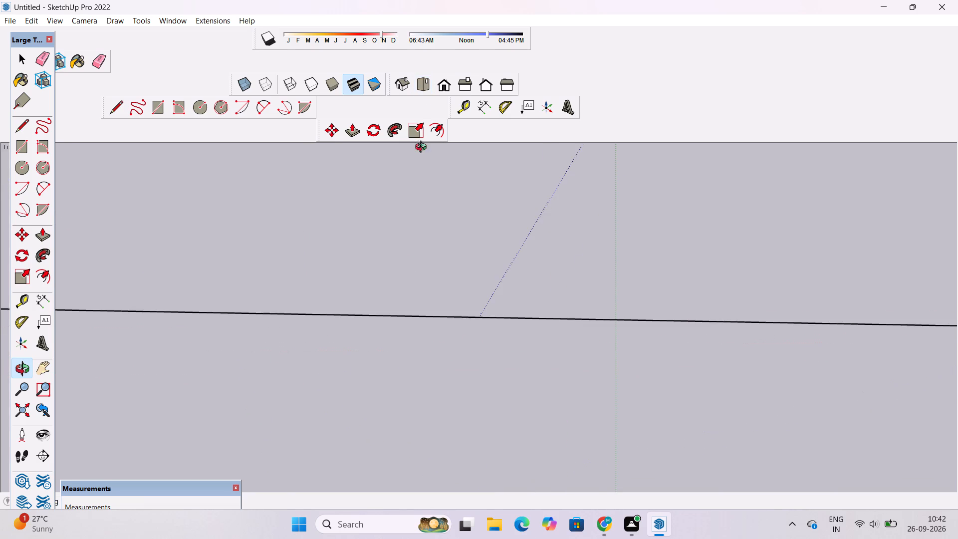
scroll(417, 297, "down", 20)
scroll(417, 297, "down", 17)
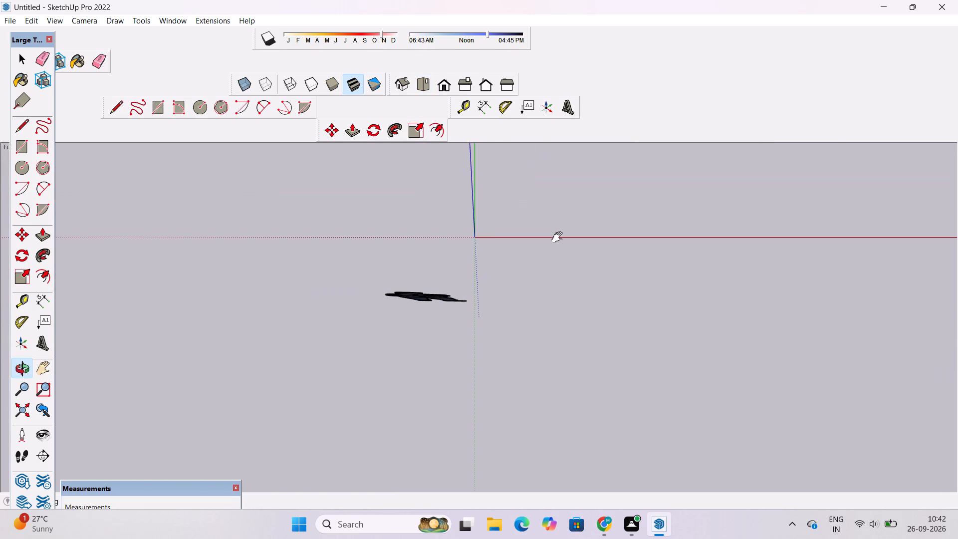
left_click_drag(559, 238, 465, 357, "shift")
scroll(484, 367, "up", 1, "shift")
left_click_drag(471, 377, 467, 374, "shift")
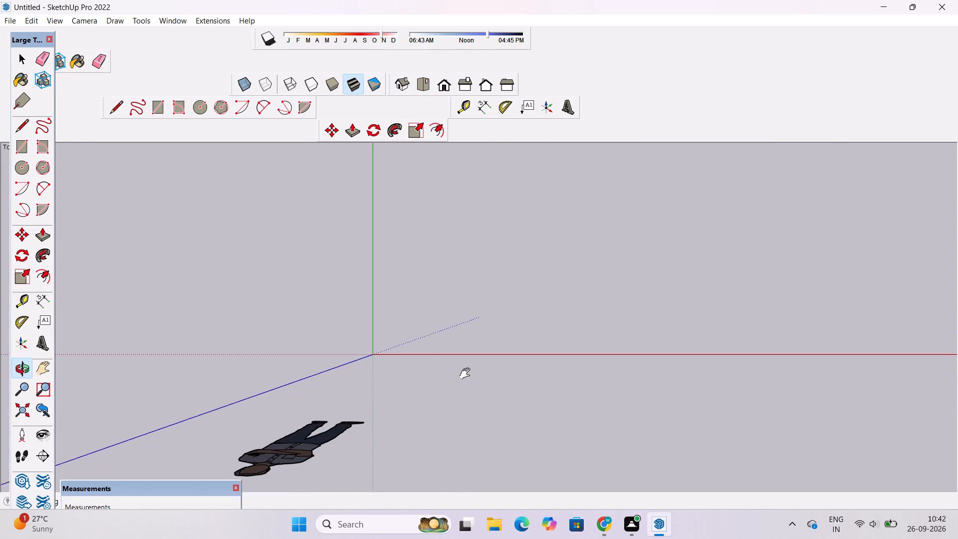
left_click_drag(467, 374, 464, 367, "shift")
scroll(450, 359, "up", 5)
left_click_drag(452, 366, 437, 354, "shift")
left_click(437, 354, "shift")
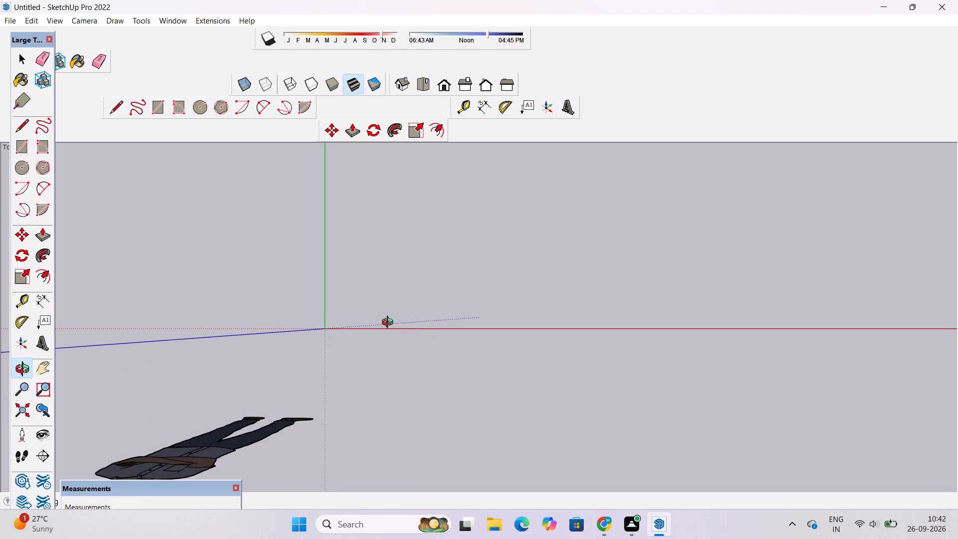
left_click_drag(427, 341, 418, 341, "shift")
left_click(418, 341, "shift")
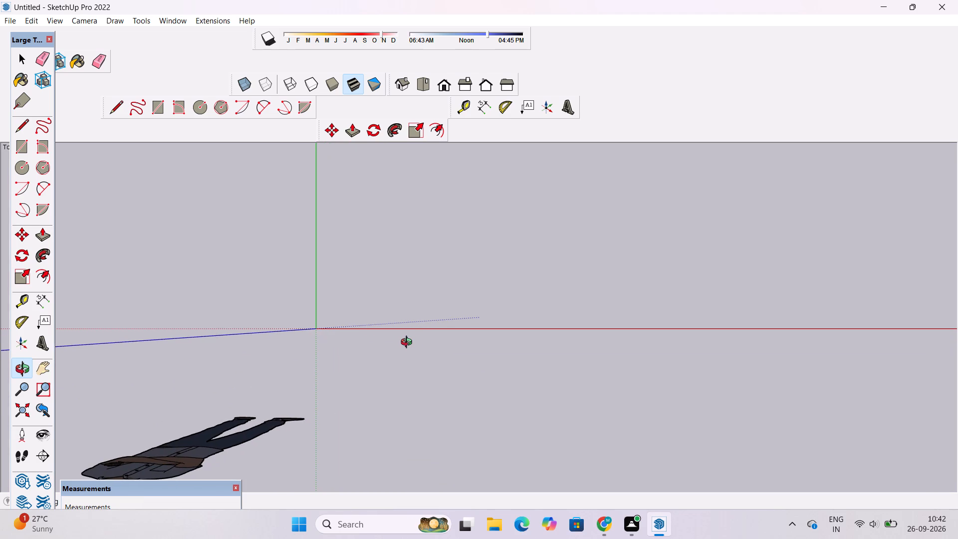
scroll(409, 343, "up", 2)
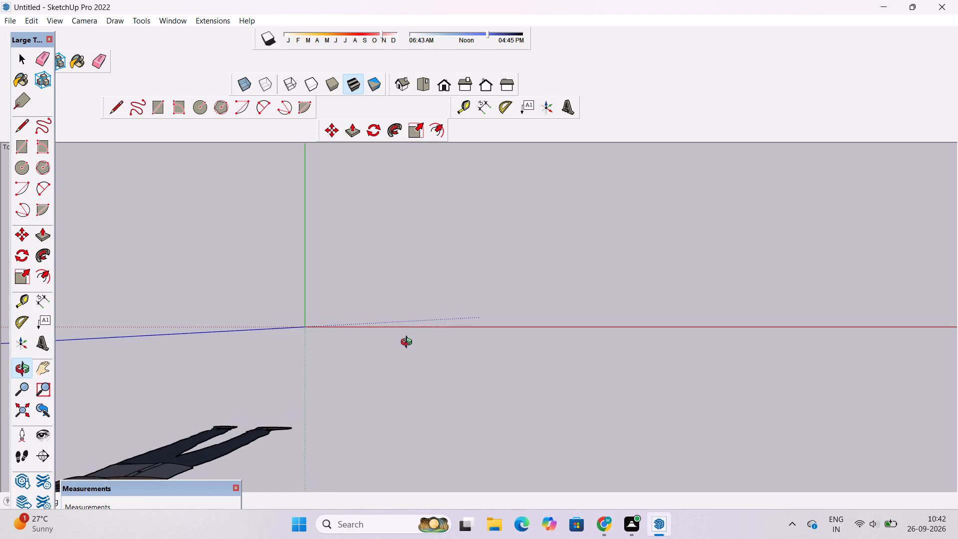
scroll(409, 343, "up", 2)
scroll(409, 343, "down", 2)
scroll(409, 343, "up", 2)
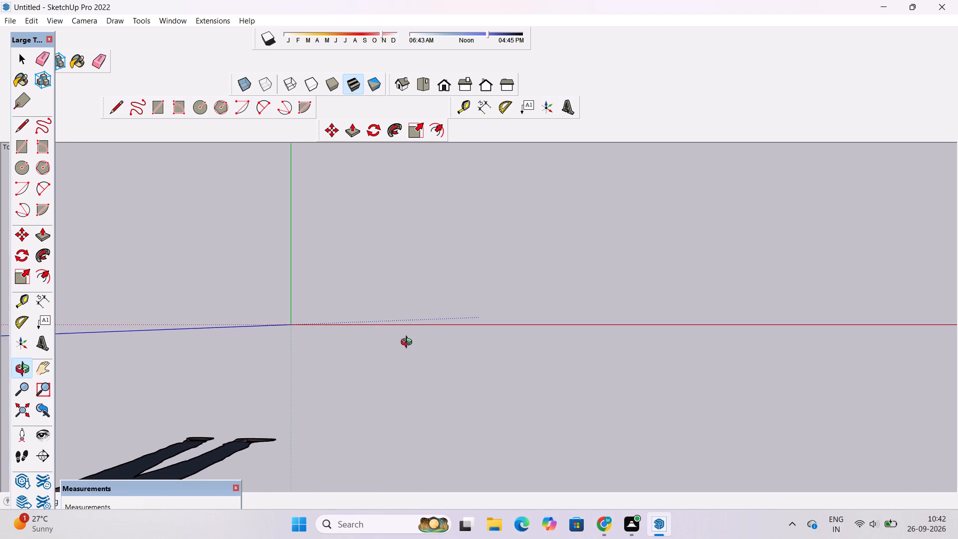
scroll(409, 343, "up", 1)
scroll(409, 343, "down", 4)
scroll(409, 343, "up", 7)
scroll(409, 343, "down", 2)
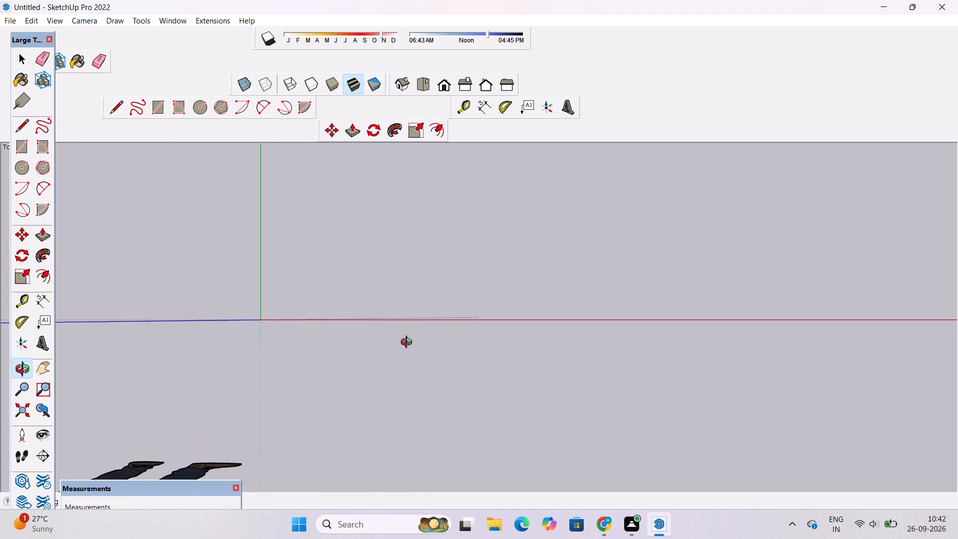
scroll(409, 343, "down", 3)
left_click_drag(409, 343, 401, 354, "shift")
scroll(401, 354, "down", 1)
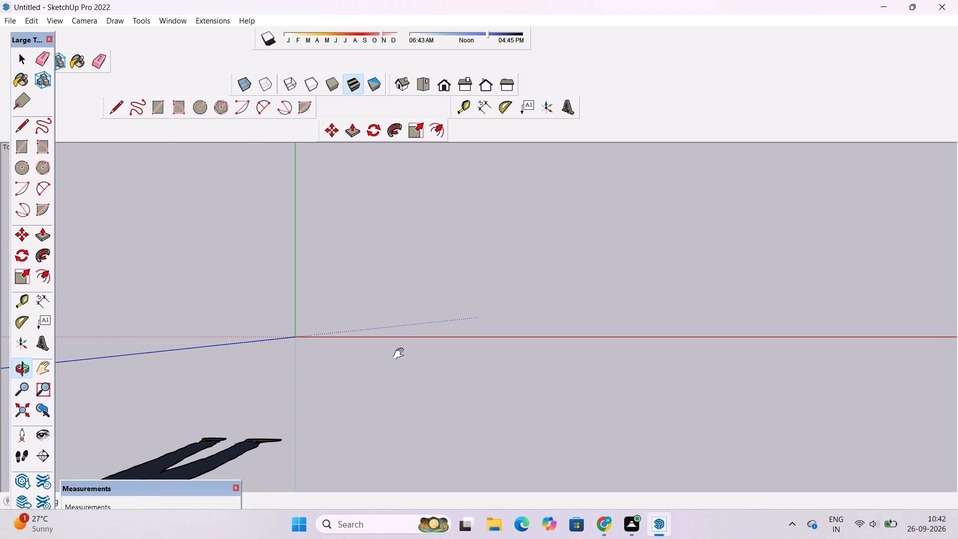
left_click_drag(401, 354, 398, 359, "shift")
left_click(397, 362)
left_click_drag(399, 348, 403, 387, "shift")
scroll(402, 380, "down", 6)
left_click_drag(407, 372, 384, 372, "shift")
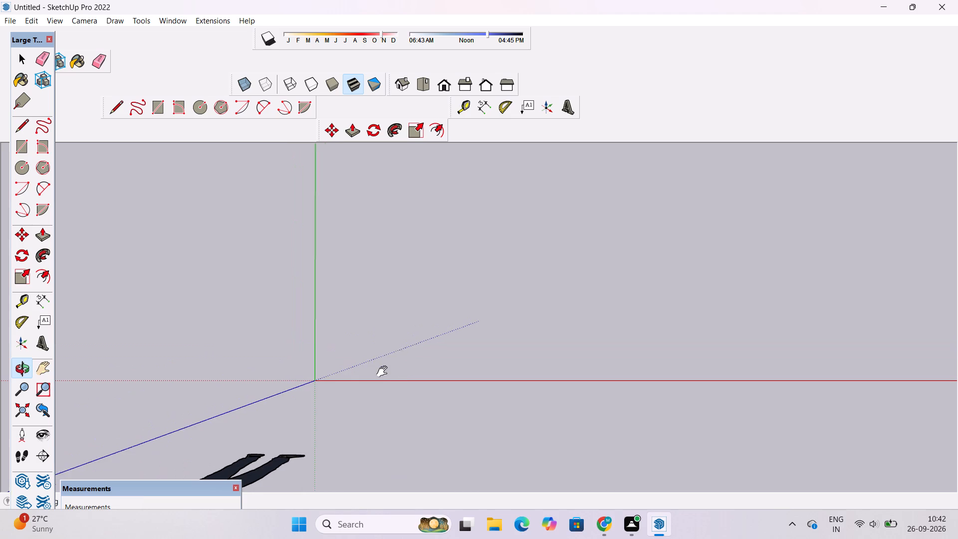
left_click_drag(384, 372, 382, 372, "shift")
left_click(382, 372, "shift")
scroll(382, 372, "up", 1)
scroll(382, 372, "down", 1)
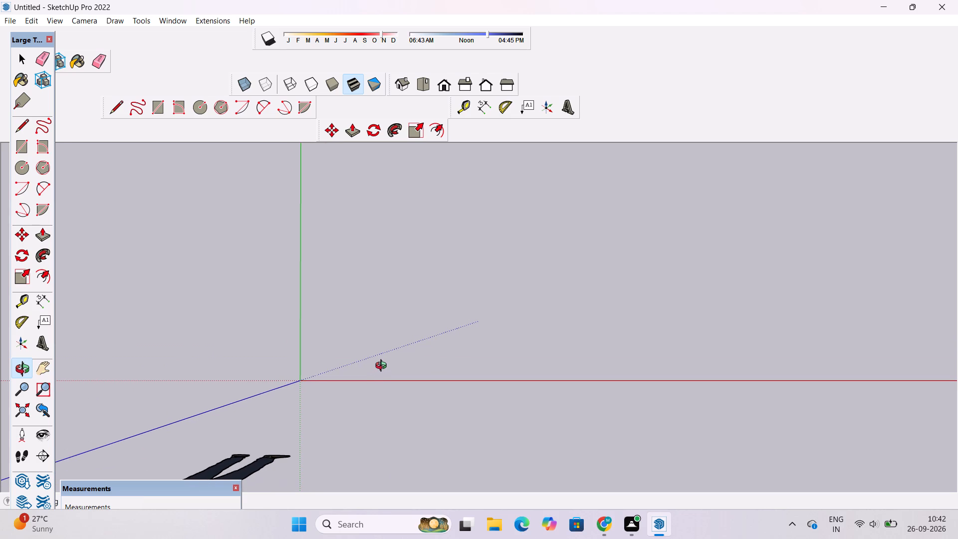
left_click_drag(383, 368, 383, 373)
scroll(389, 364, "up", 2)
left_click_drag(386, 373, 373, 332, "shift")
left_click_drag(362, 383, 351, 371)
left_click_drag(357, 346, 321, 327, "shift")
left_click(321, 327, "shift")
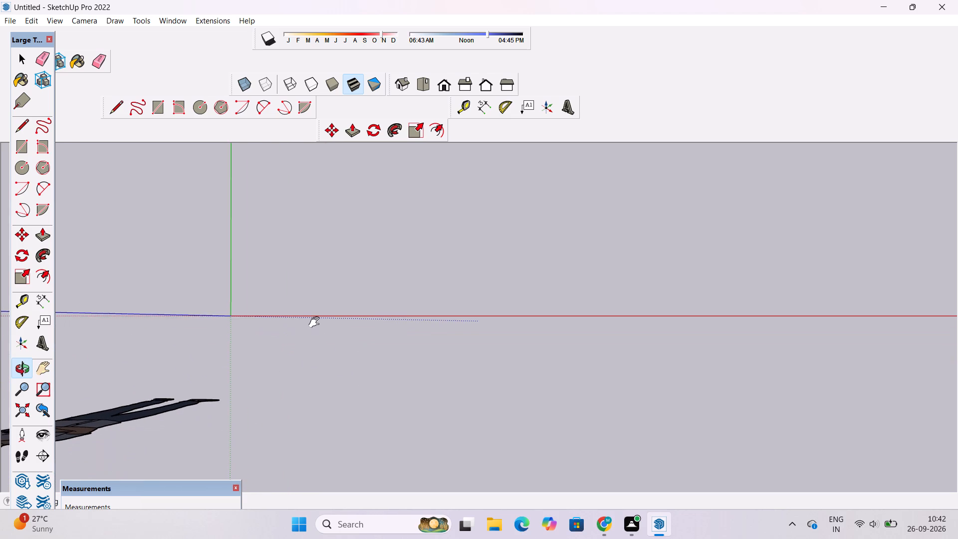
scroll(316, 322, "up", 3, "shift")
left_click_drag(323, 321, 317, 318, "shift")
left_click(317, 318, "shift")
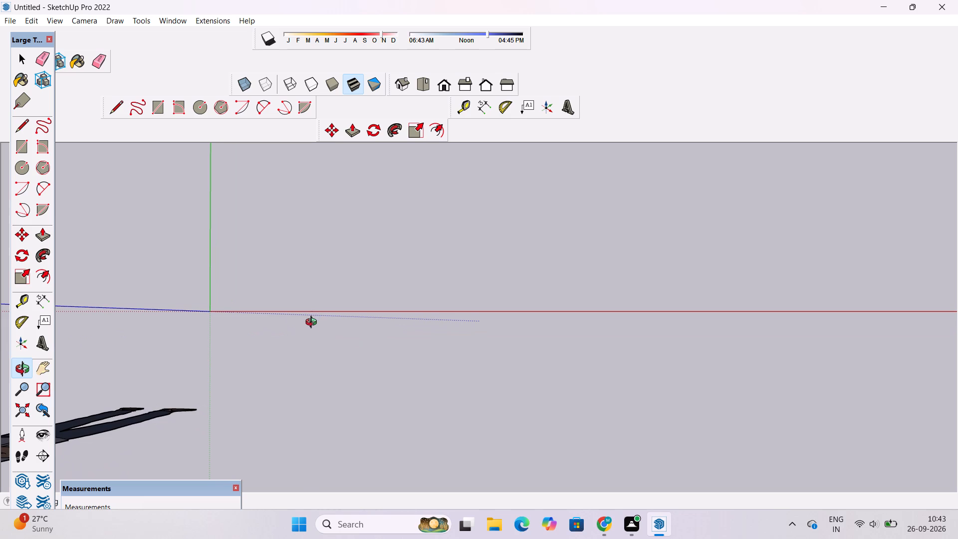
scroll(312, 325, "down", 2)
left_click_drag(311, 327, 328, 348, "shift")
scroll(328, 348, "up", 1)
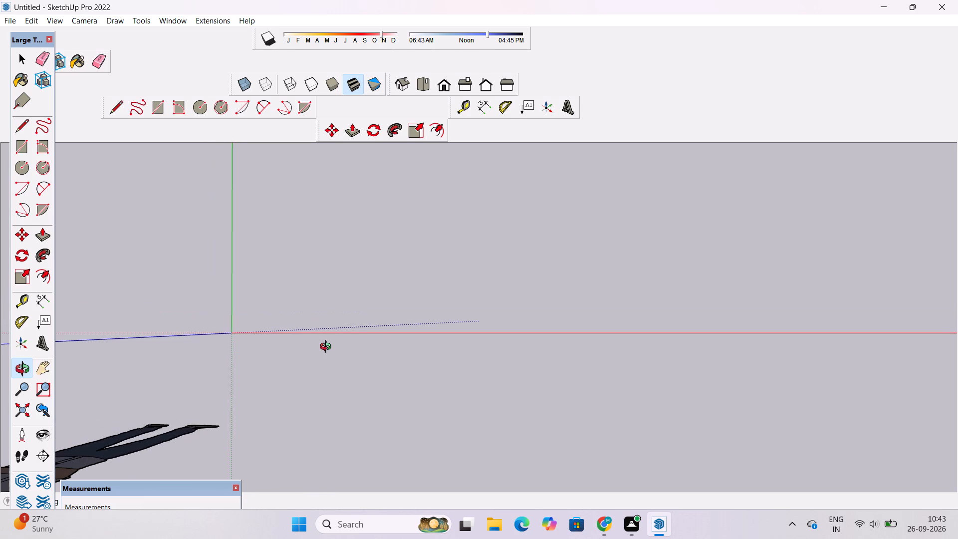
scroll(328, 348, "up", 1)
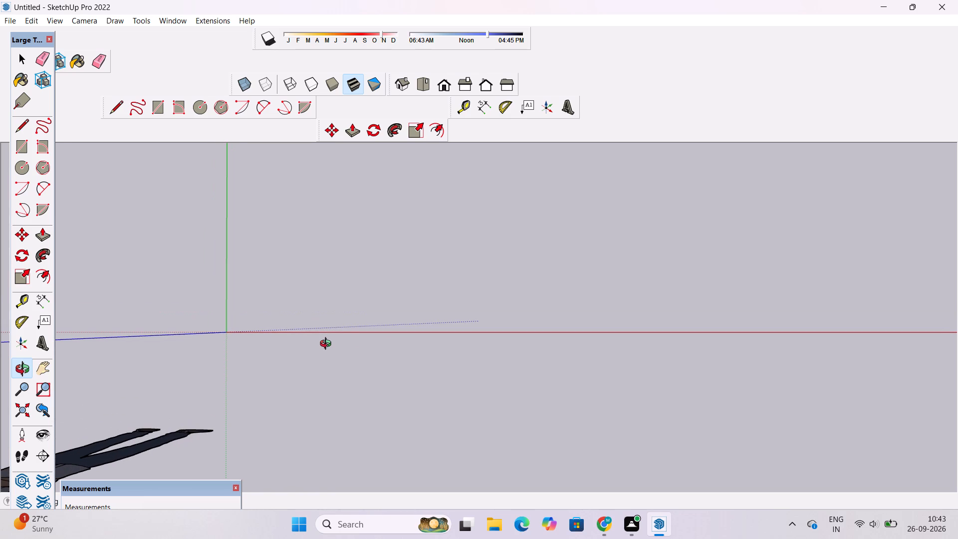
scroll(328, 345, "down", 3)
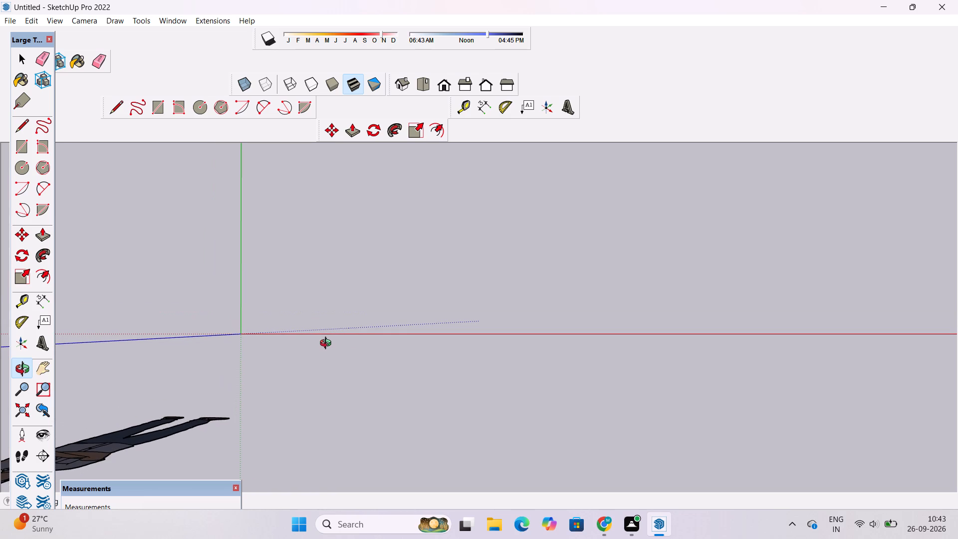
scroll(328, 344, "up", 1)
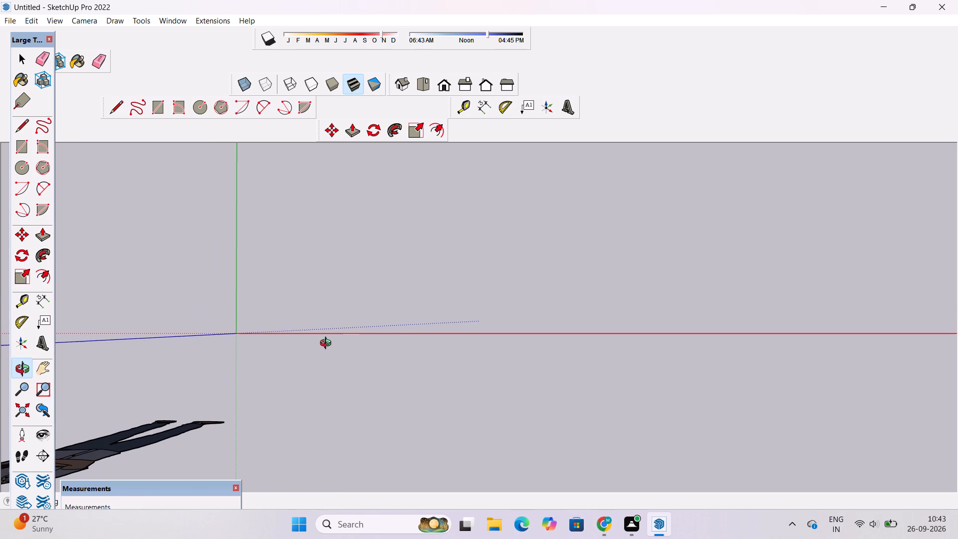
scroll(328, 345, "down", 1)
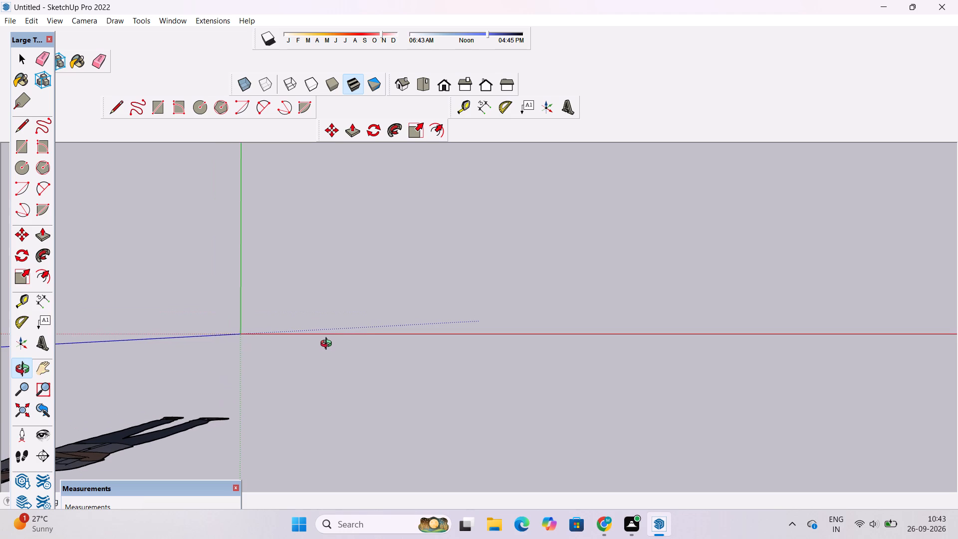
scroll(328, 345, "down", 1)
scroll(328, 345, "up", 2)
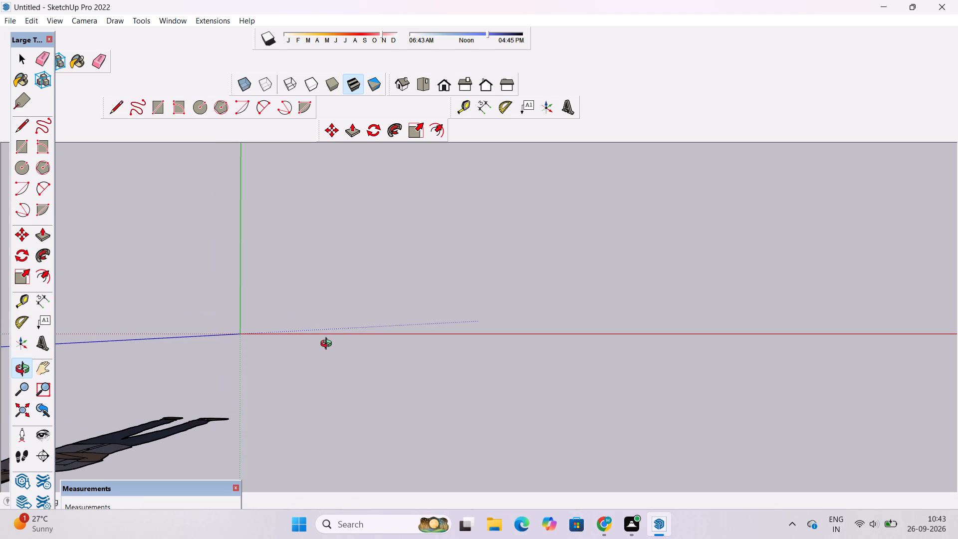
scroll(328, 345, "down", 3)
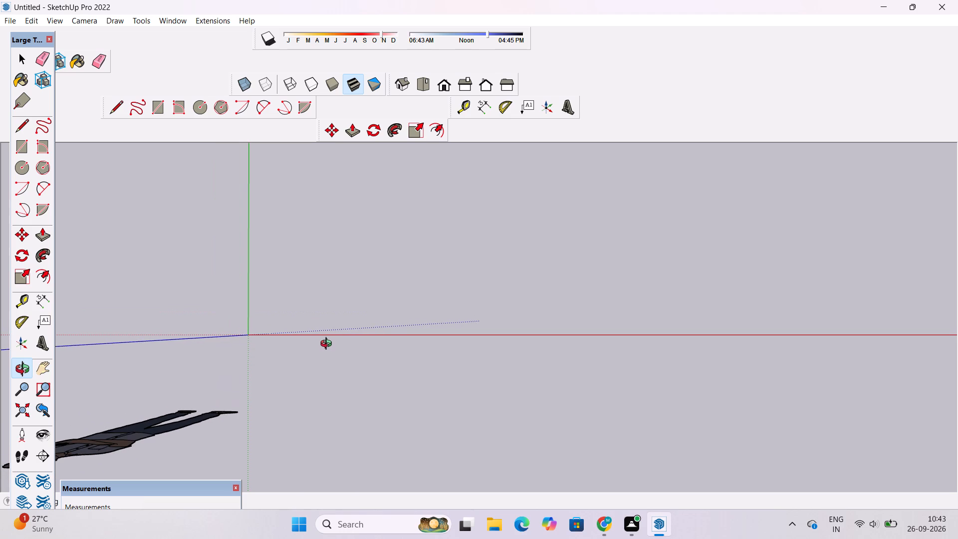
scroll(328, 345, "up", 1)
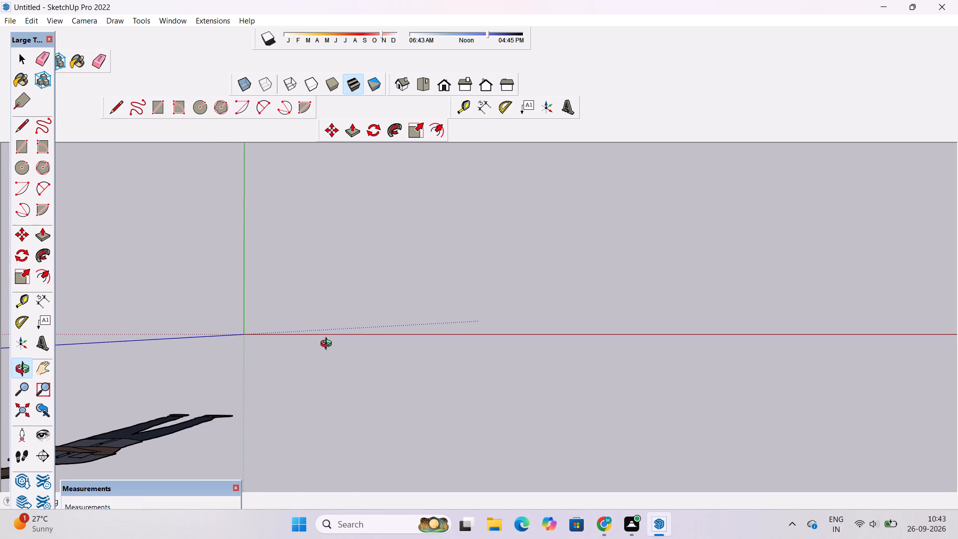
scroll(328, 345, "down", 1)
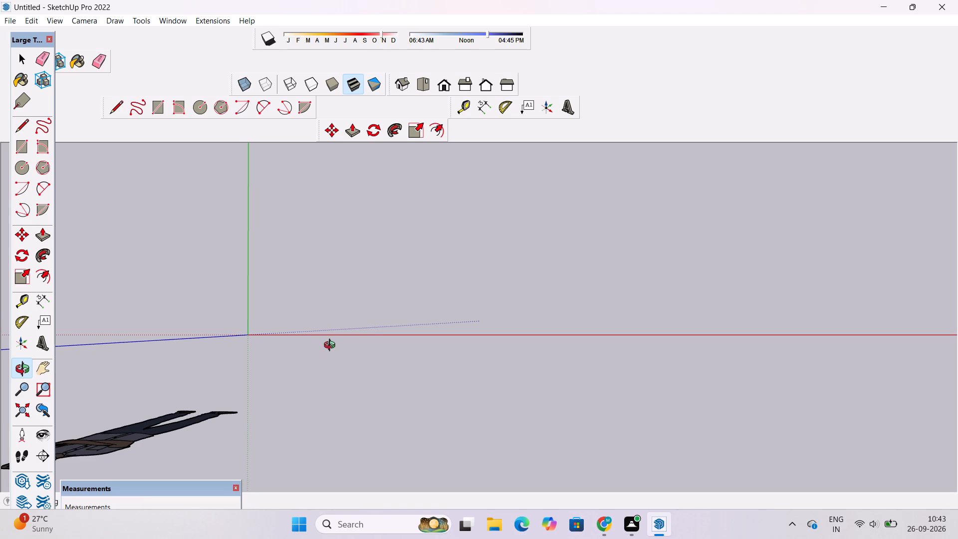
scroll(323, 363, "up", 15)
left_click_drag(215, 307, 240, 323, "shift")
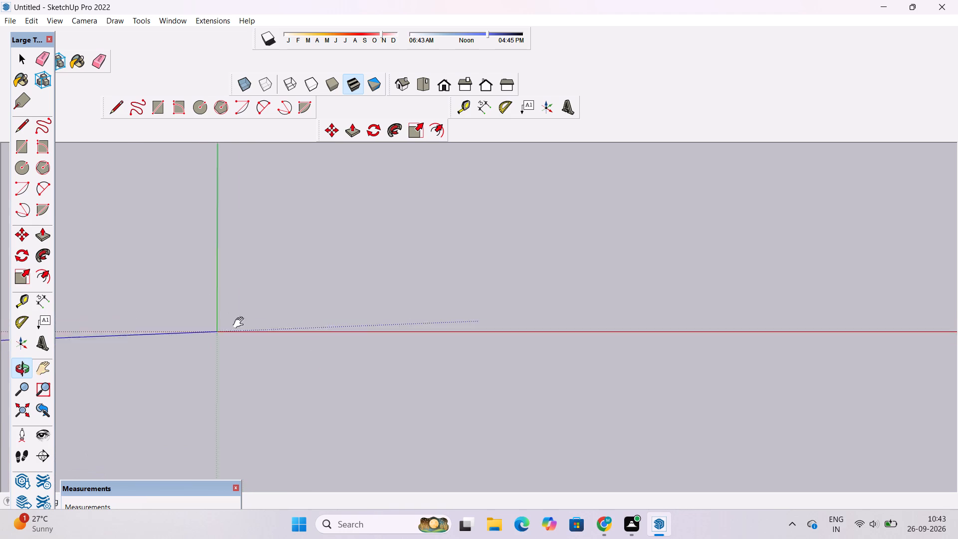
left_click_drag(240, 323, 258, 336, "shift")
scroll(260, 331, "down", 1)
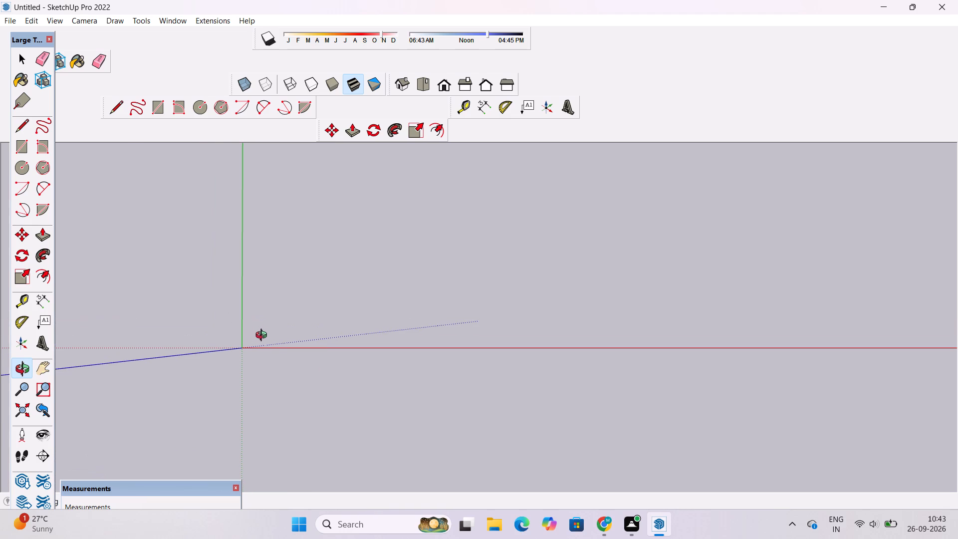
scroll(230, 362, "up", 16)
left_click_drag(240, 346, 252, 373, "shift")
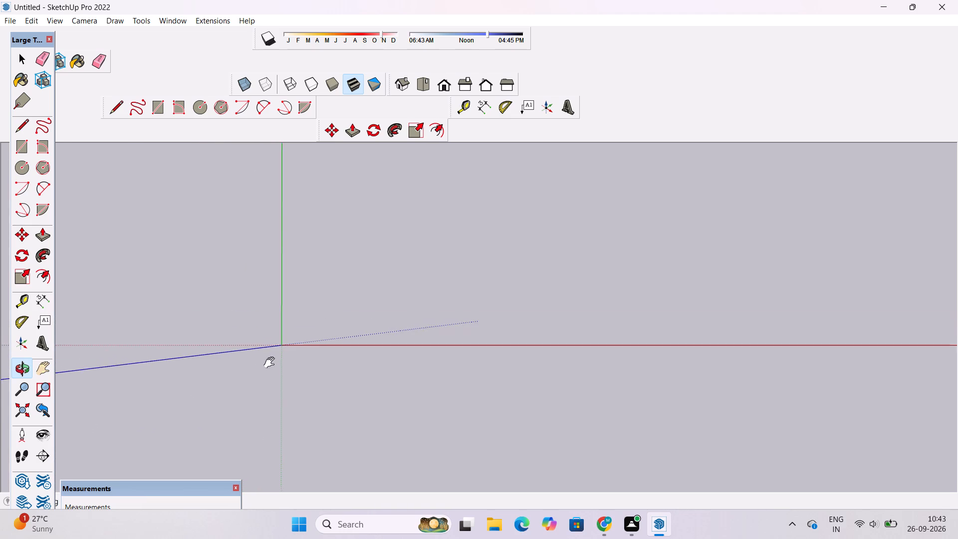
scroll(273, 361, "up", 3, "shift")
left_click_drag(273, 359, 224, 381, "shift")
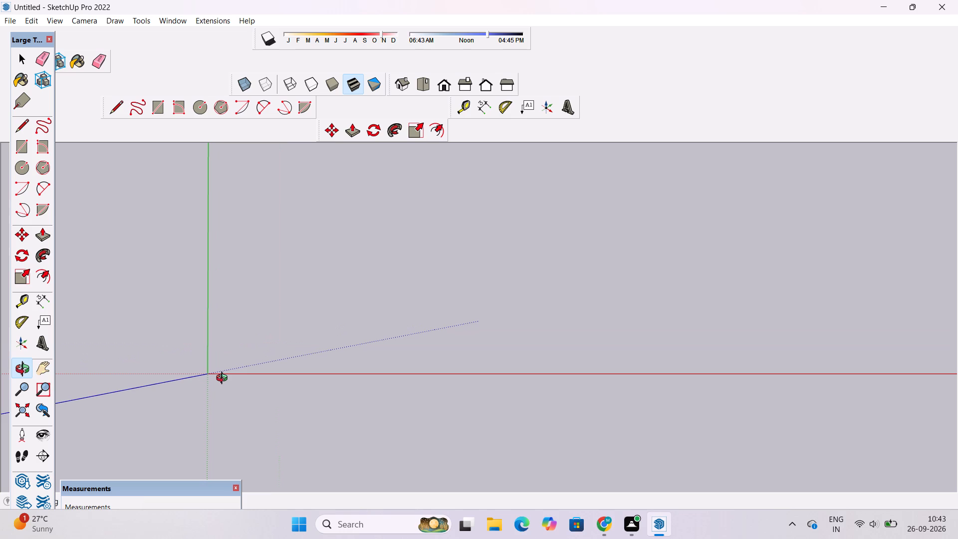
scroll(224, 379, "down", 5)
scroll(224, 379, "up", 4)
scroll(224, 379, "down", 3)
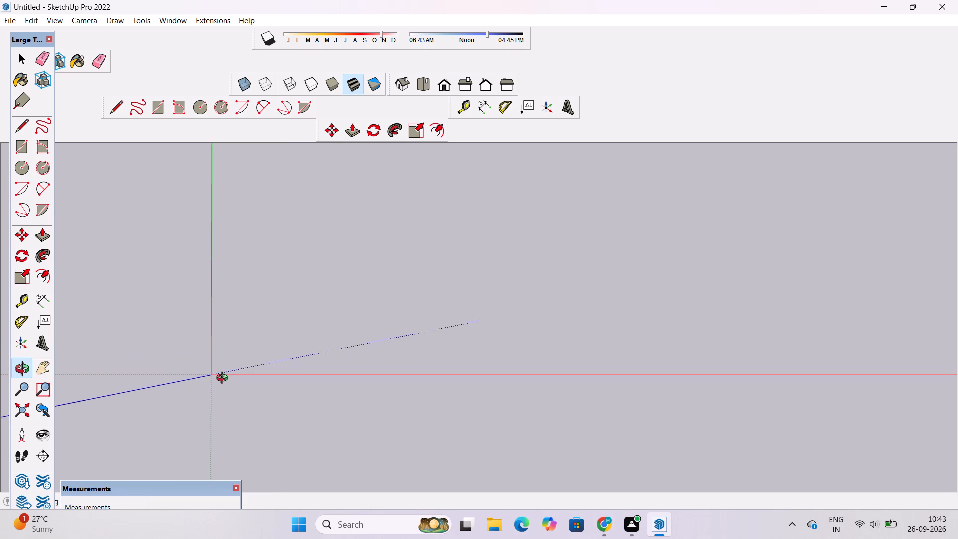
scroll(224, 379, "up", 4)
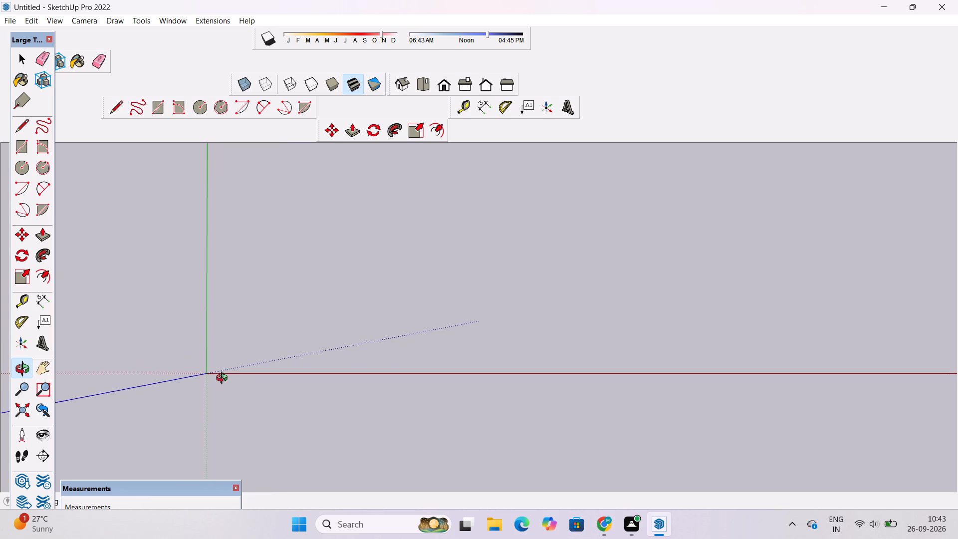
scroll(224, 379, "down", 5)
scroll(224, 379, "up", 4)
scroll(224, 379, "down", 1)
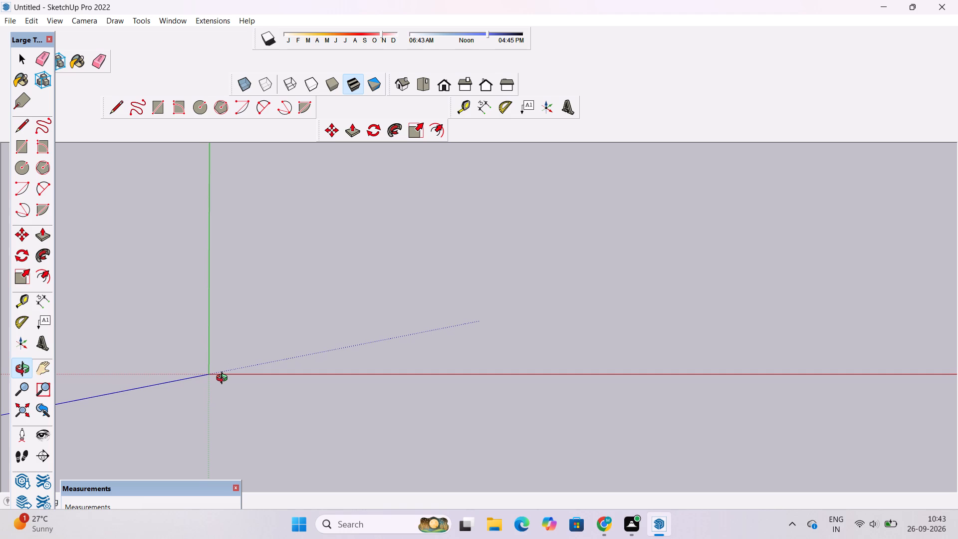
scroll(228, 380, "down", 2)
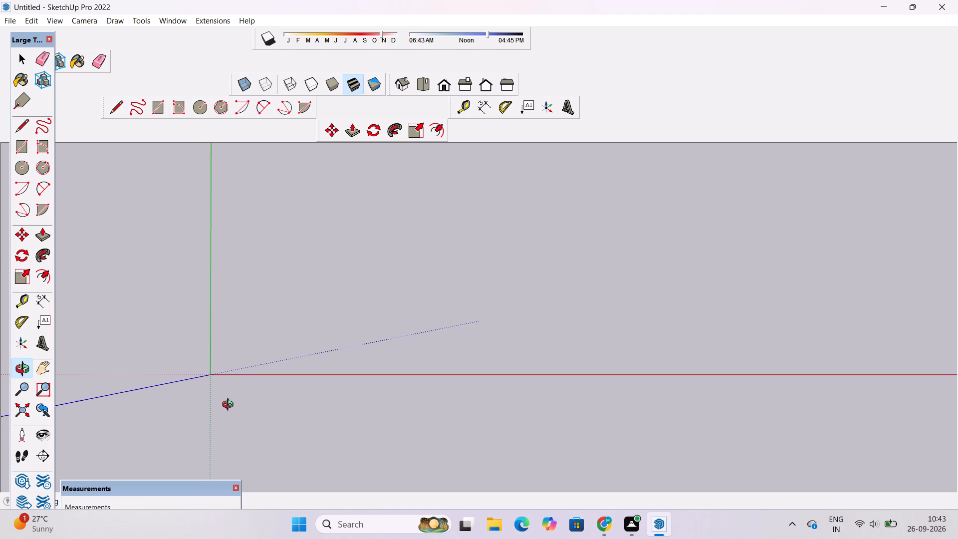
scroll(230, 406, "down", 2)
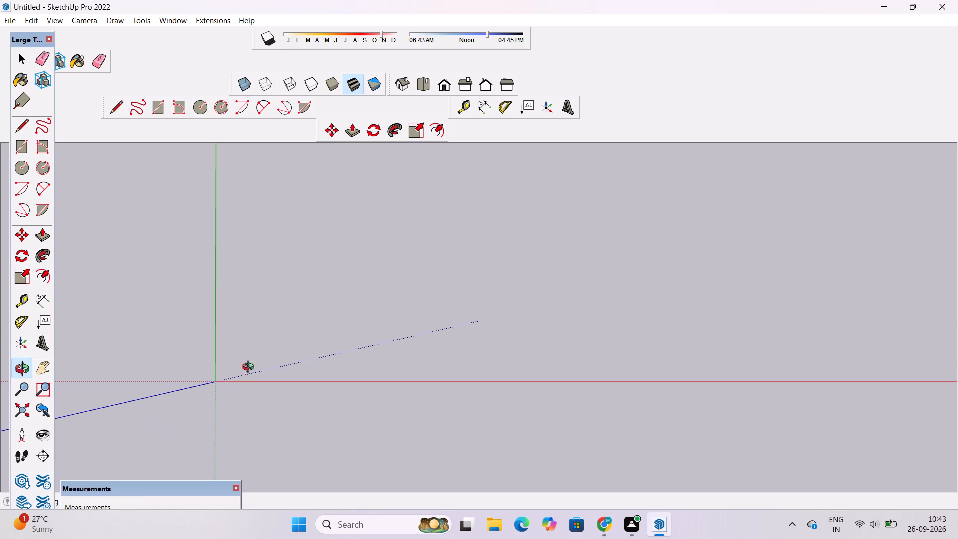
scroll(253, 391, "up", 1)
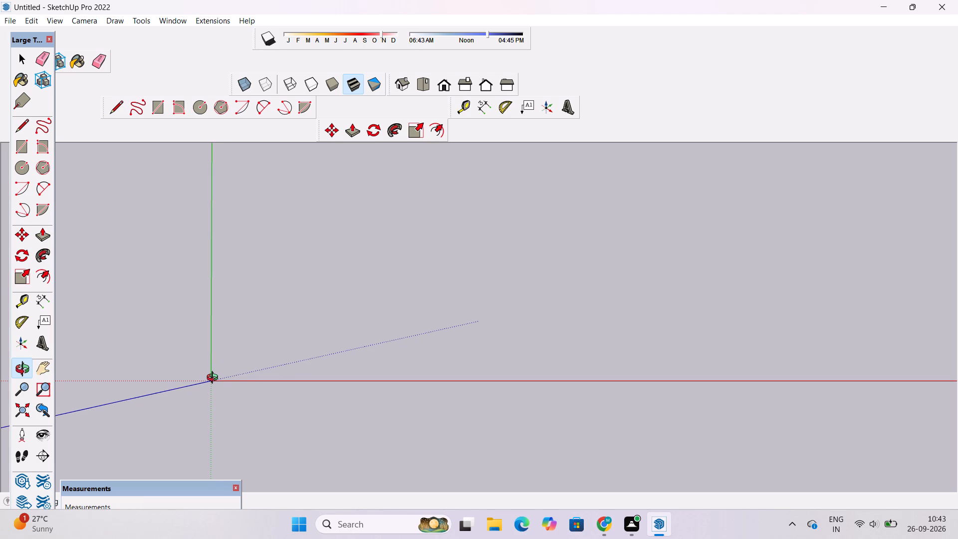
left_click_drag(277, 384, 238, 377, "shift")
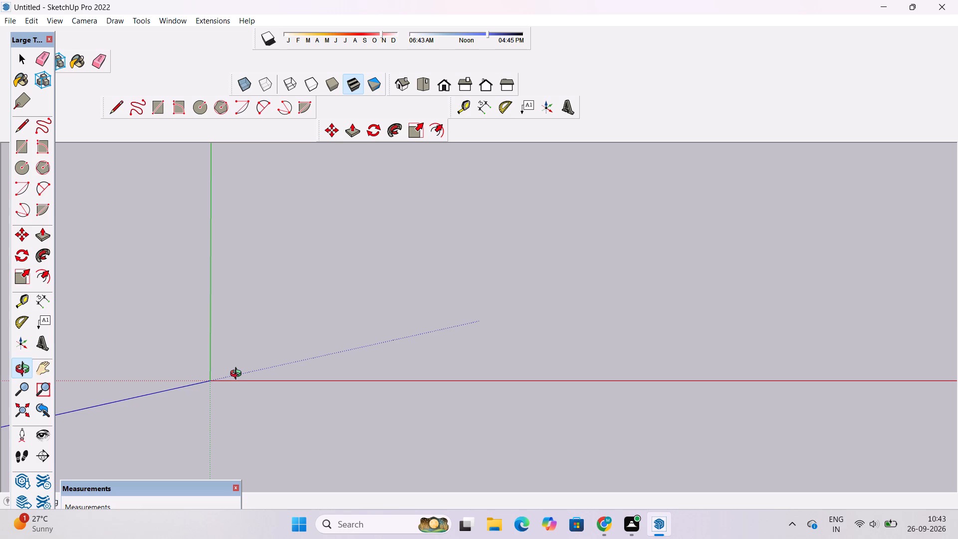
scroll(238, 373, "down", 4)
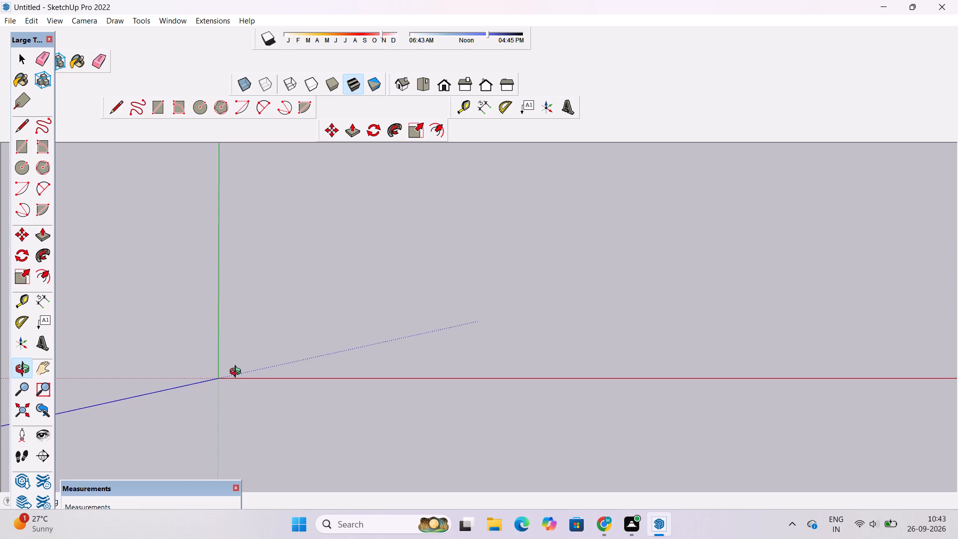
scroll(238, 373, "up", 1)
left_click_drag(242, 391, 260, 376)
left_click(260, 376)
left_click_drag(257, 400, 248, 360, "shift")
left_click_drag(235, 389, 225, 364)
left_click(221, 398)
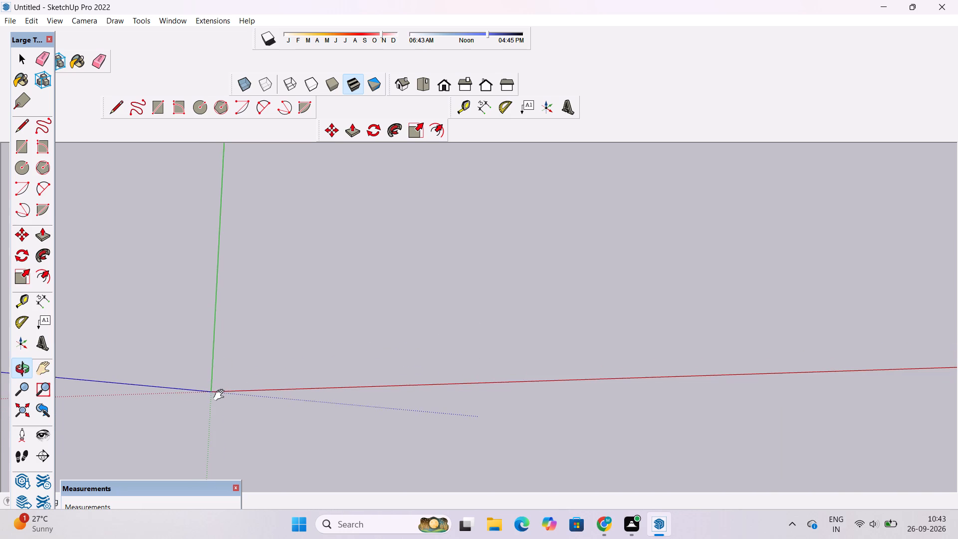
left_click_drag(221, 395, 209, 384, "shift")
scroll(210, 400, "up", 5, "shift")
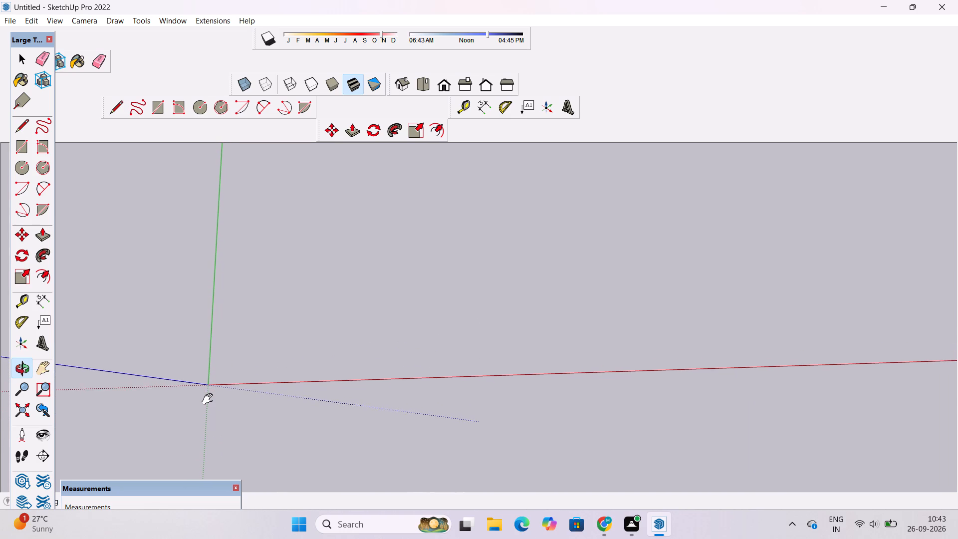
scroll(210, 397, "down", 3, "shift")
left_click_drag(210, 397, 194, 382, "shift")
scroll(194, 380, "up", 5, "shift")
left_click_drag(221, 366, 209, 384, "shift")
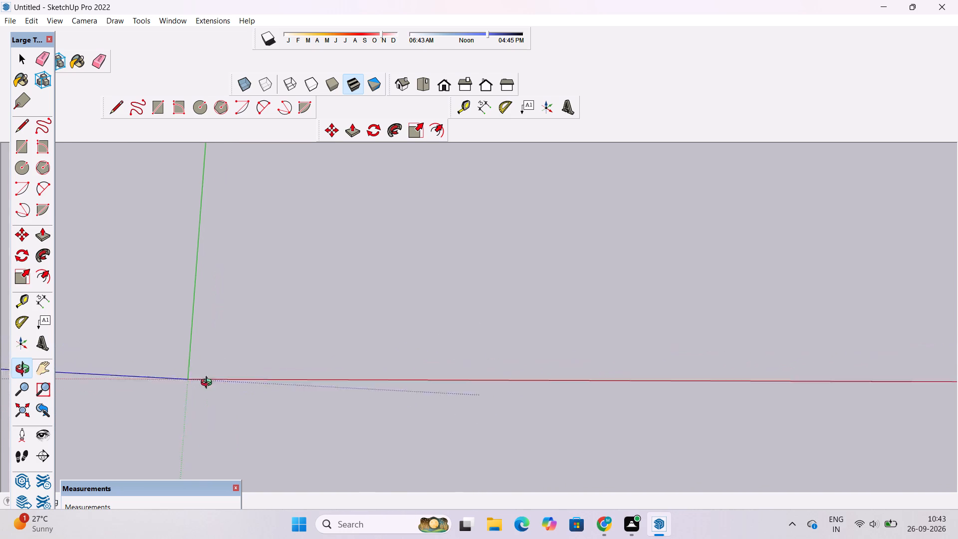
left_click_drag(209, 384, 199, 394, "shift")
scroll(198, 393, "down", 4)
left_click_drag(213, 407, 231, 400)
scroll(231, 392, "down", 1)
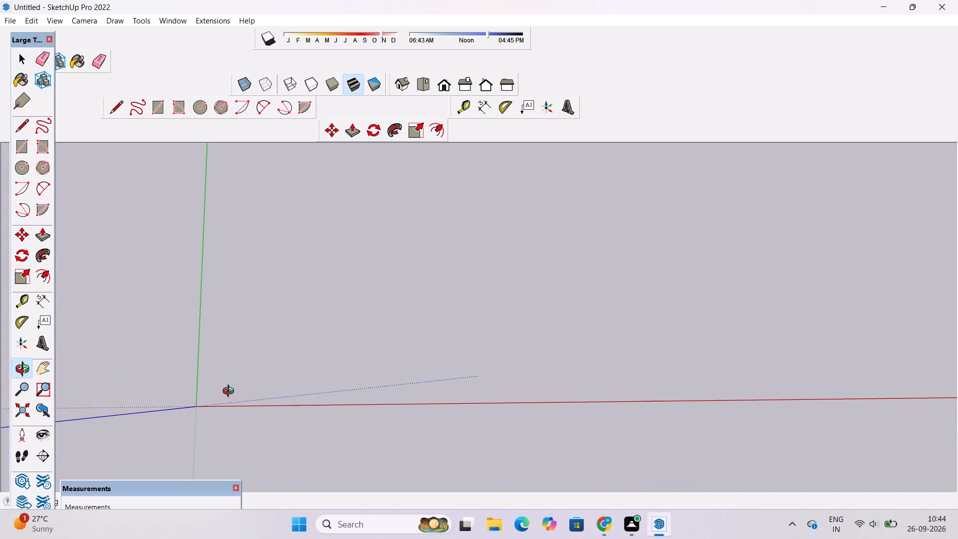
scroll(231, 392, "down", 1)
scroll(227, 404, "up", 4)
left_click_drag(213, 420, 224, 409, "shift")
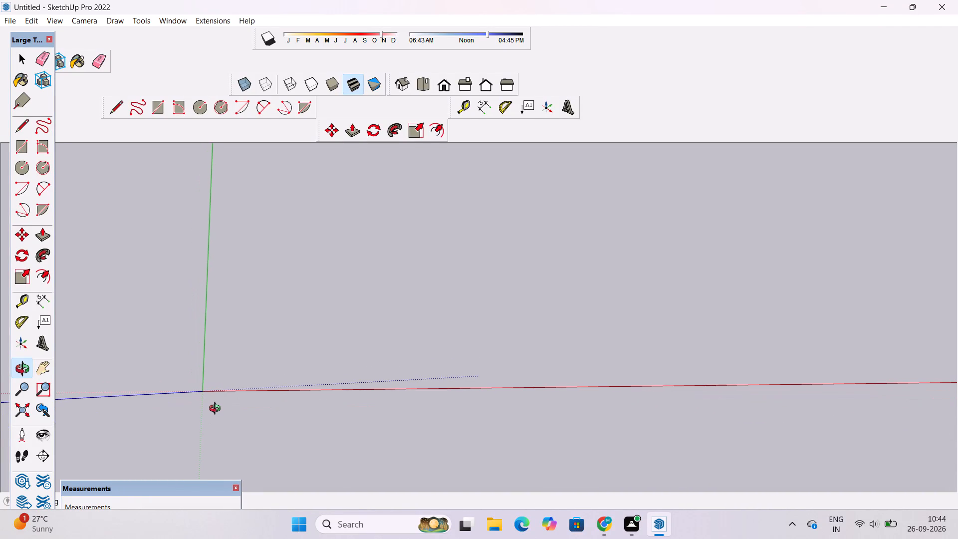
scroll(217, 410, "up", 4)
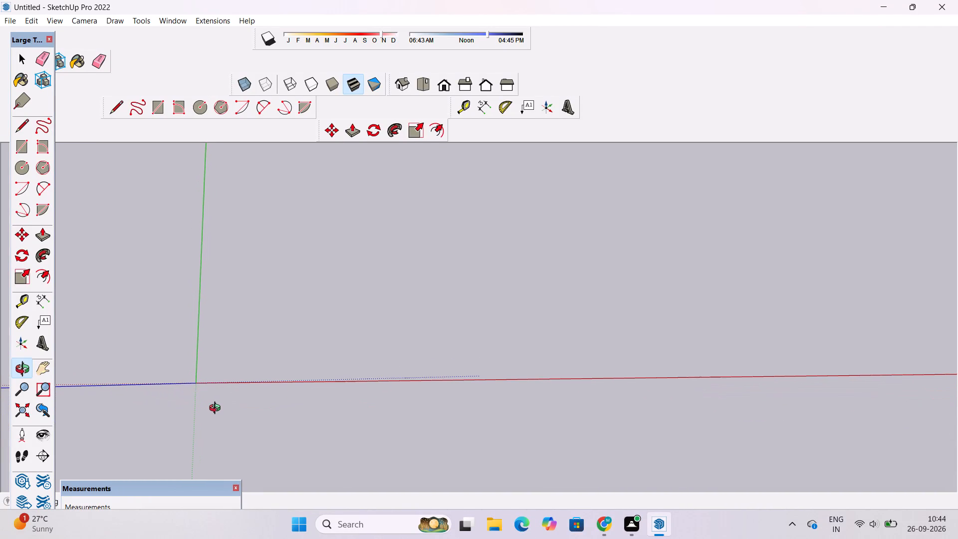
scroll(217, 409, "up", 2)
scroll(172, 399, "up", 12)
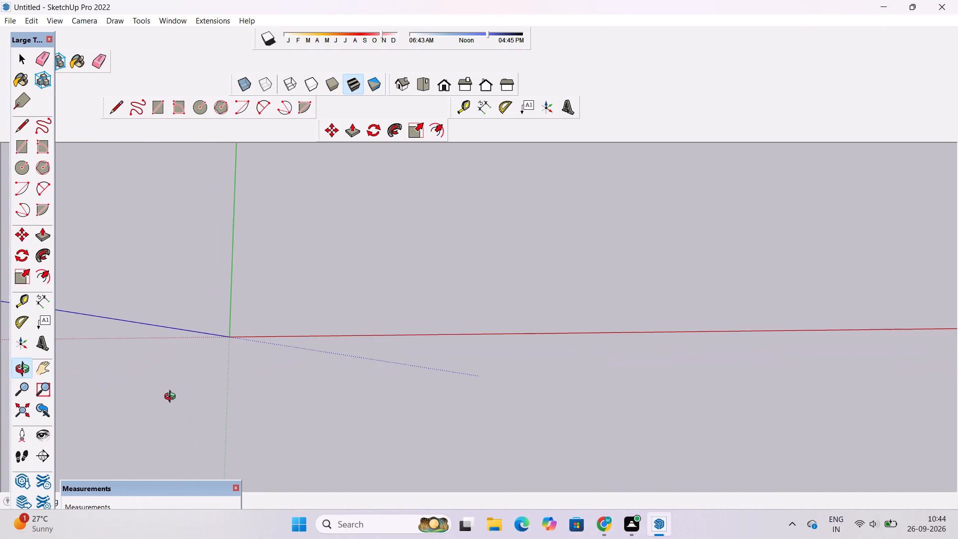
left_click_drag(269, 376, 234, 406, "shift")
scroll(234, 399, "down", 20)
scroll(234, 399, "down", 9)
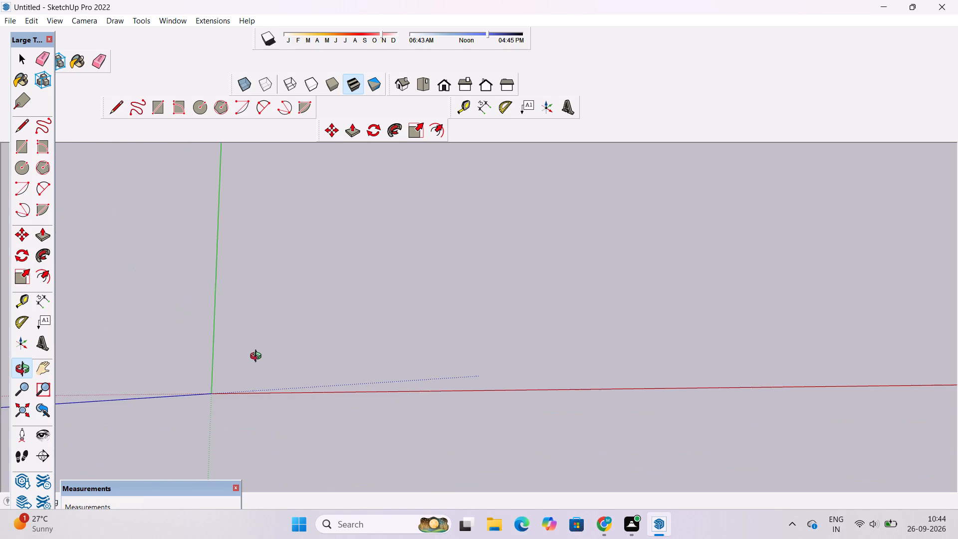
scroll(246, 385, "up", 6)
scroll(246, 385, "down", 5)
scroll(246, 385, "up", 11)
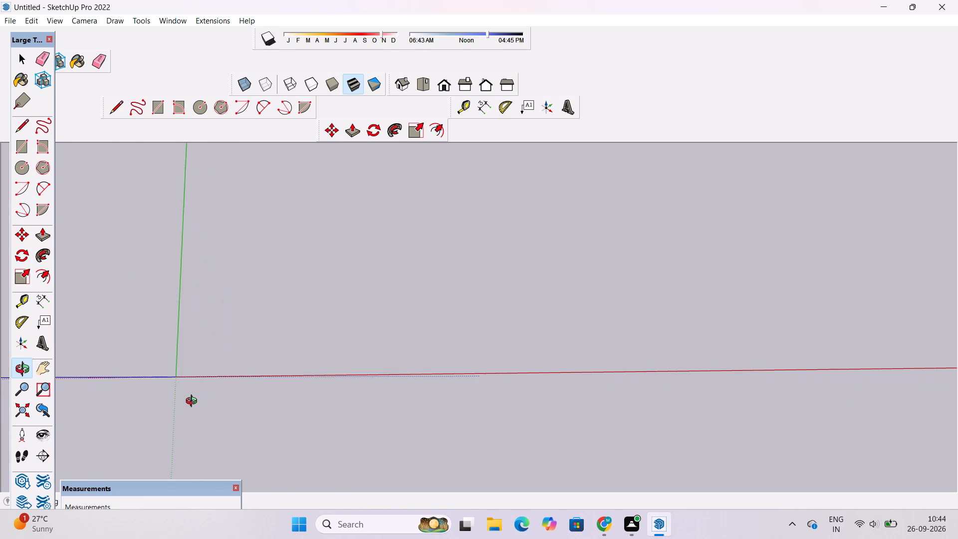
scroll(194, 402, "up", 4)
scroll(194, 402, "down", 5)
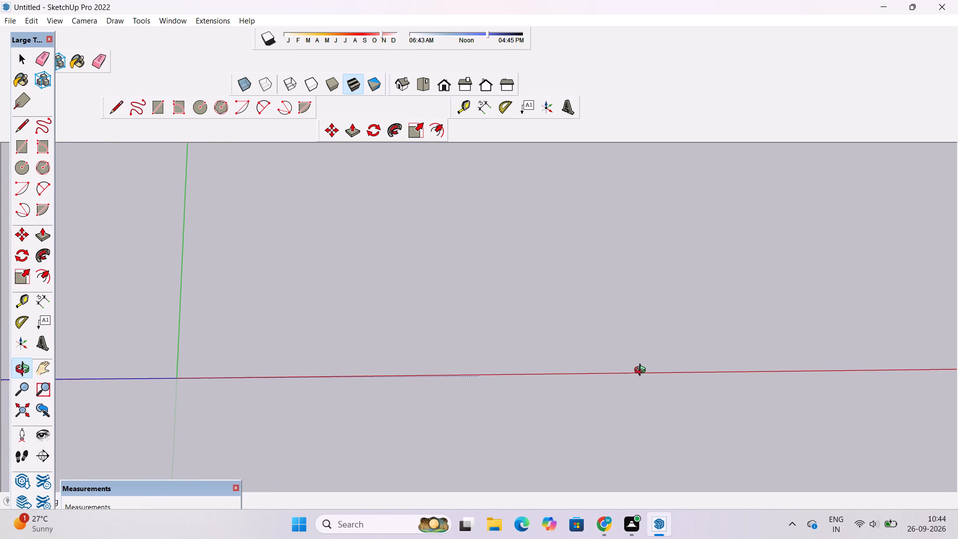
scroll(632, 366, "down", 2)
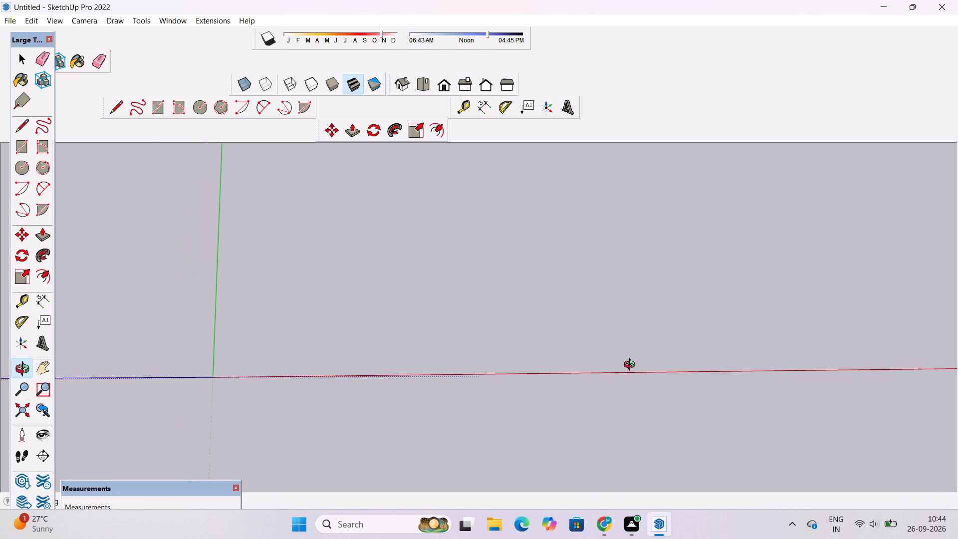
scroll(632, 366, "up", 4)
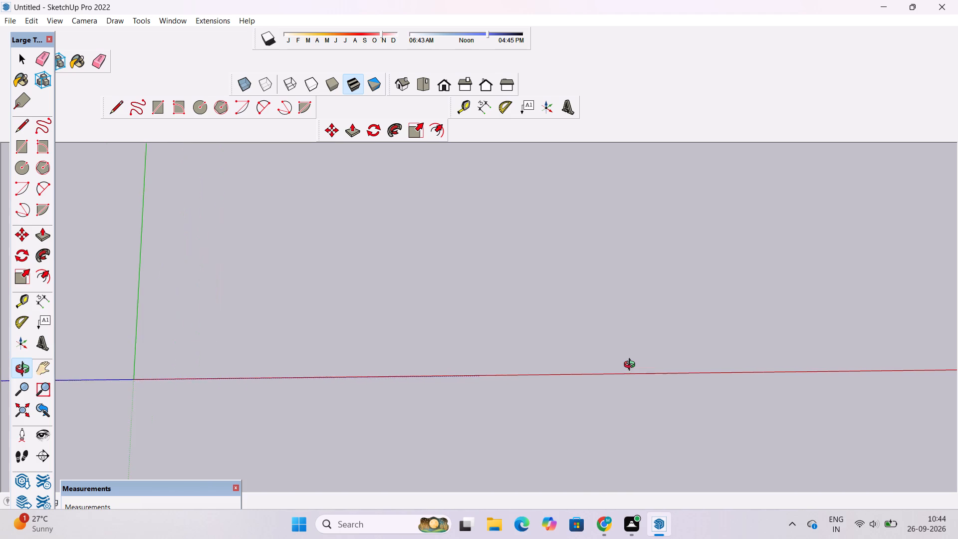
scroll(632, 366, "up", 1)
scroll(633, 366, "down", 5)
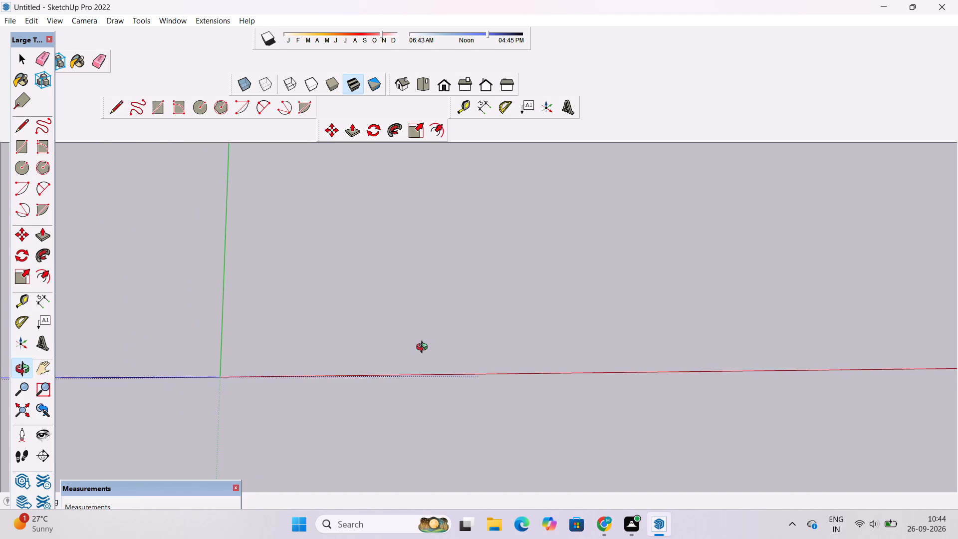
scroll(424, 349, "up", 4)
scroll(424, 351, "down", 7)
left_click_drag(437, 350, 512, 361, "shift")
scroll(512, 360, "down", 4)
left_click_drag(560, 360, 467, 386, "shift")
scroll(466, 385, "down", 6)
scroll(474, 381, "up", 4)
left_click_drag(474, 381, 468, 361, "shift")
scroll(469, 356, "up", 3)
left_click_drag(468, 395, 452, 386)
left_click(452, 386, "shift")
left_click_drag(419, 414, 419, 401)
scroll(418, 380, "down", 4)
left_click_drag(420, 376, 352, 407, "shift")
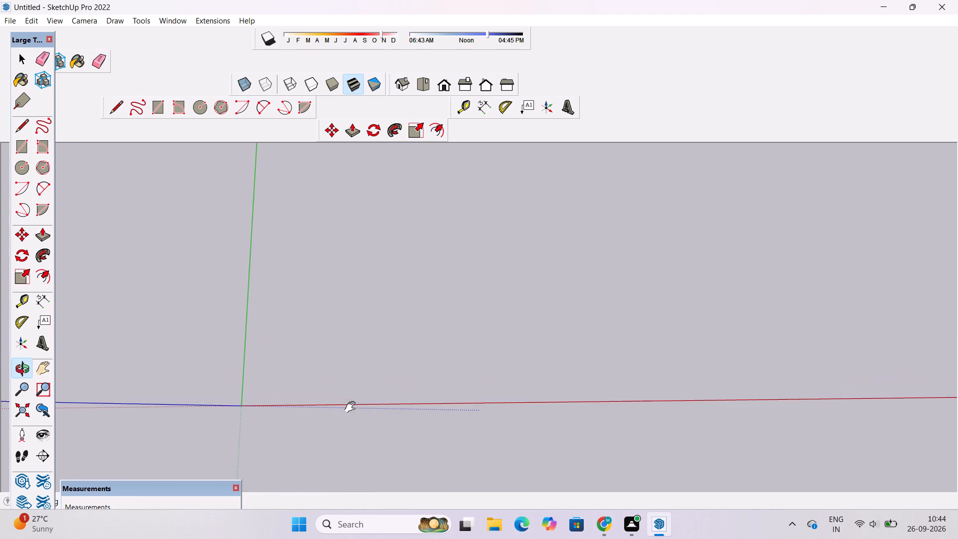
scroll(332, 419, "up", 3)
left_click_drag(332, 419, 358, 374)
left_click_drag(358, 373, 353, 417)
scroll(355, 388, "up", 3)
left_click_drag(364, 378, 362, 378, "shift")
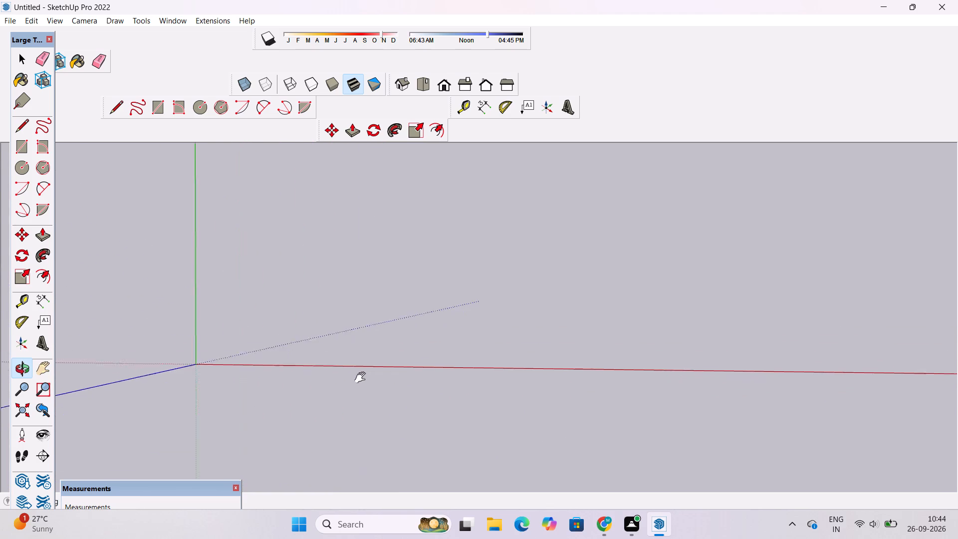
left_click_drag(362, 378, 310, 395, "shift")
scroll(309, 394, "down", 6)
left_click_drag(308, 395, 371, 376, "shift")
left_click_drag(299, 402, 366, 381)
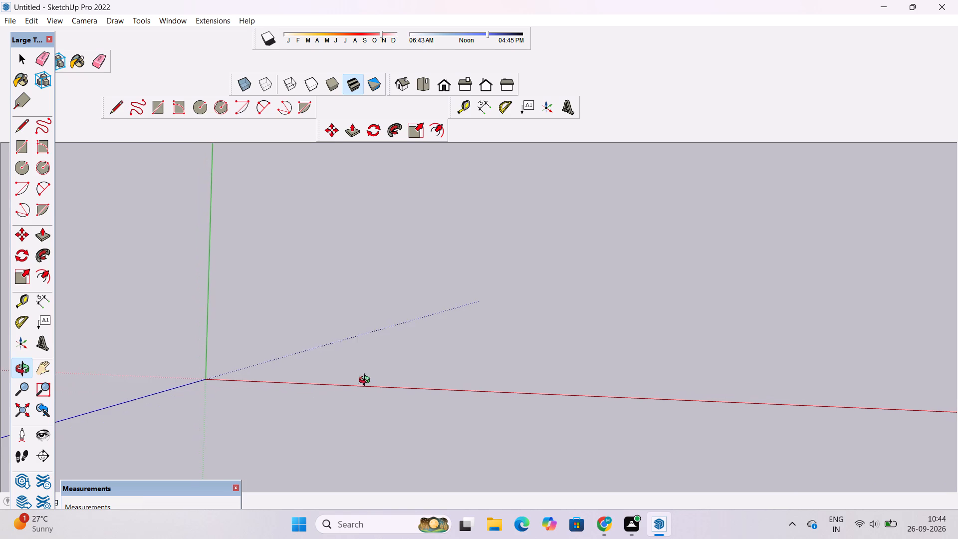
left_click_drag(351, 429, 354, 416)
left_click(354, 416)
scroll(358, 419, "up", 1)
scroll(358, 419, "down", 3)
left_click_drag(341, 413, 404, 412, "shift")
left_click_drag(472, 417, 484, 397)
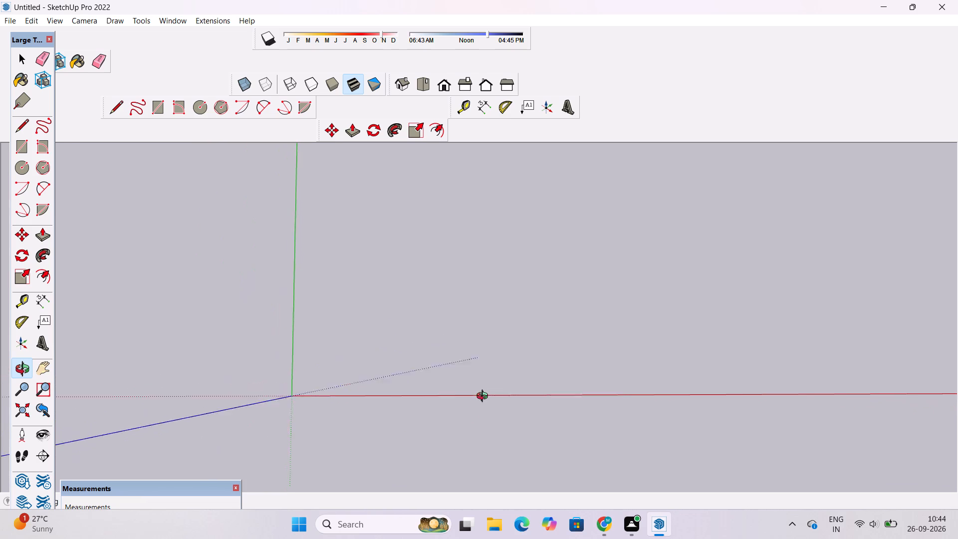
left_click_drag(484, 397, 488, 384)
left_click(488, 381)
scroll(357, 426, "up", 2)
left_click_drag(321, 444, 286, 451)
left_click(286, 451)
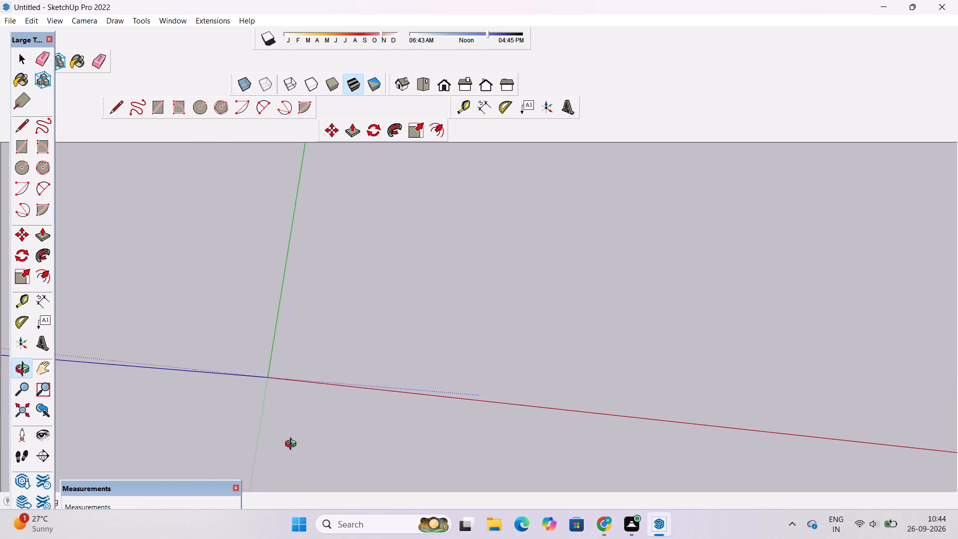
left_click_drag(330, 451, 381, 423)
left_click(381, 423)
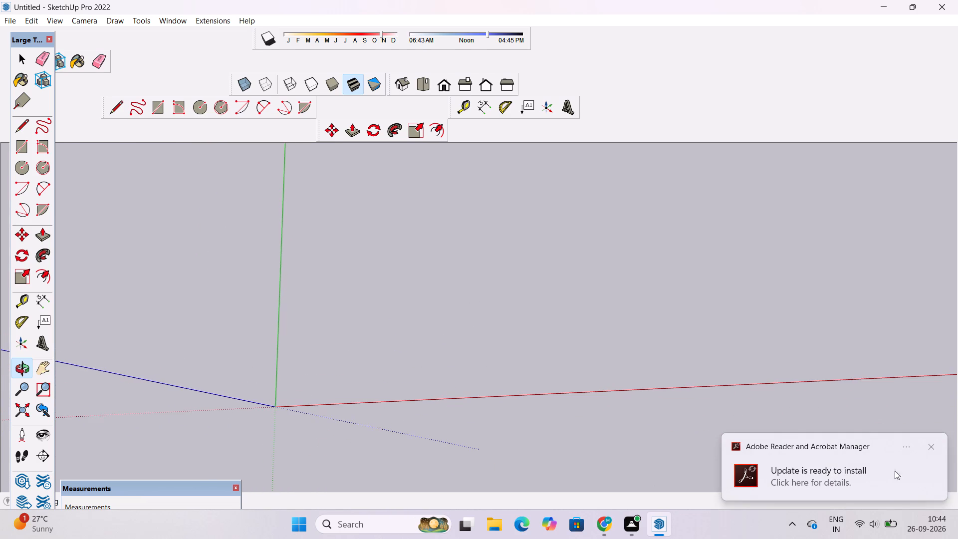
Dismiss the Adobe Reader and Acrobat Manager update notification.
left_click(932, 443)
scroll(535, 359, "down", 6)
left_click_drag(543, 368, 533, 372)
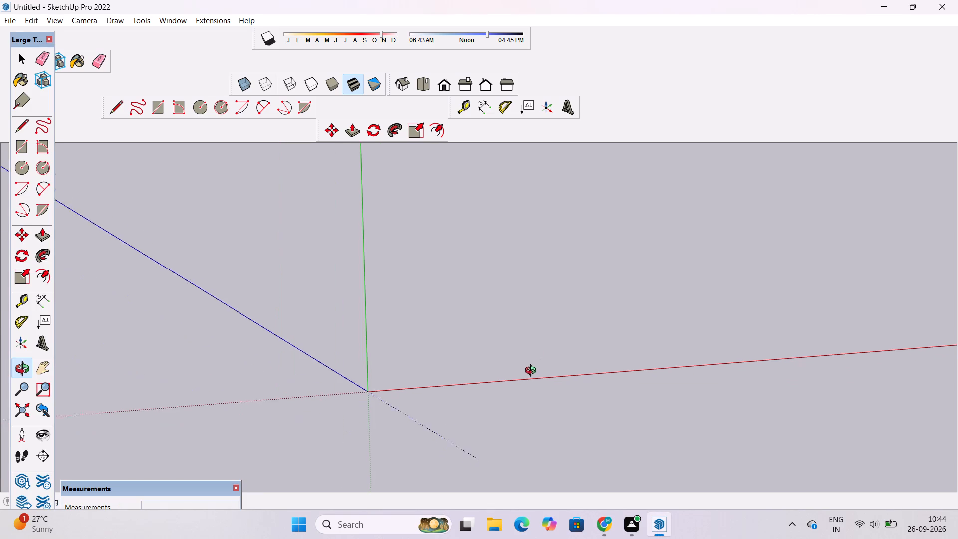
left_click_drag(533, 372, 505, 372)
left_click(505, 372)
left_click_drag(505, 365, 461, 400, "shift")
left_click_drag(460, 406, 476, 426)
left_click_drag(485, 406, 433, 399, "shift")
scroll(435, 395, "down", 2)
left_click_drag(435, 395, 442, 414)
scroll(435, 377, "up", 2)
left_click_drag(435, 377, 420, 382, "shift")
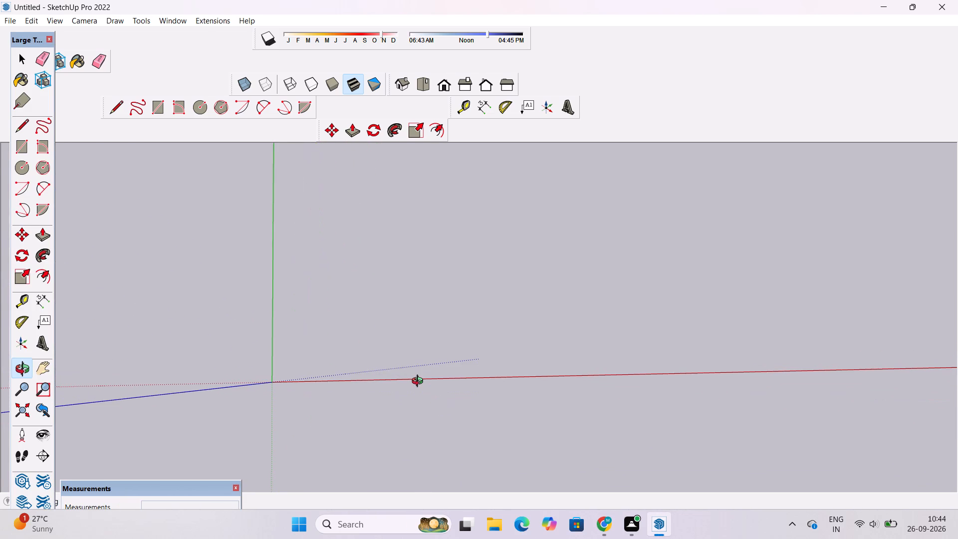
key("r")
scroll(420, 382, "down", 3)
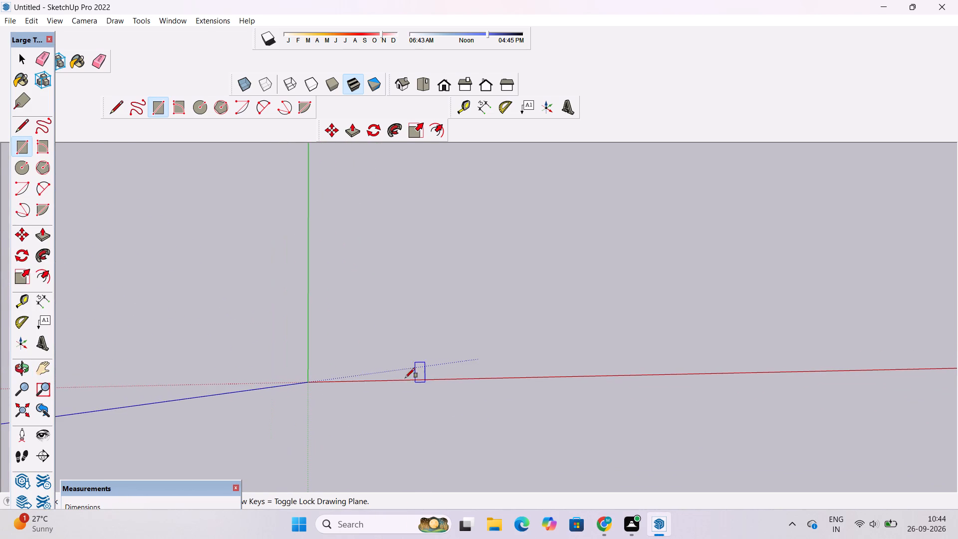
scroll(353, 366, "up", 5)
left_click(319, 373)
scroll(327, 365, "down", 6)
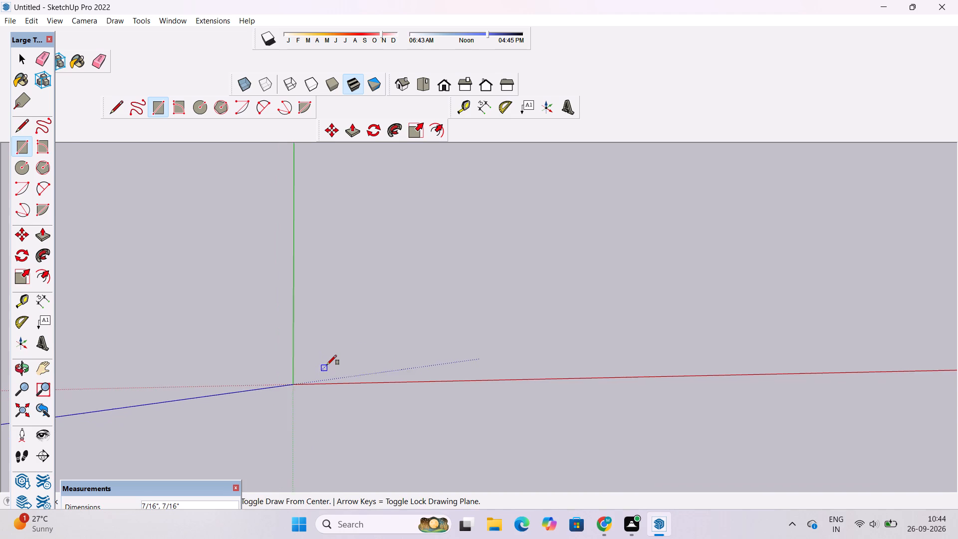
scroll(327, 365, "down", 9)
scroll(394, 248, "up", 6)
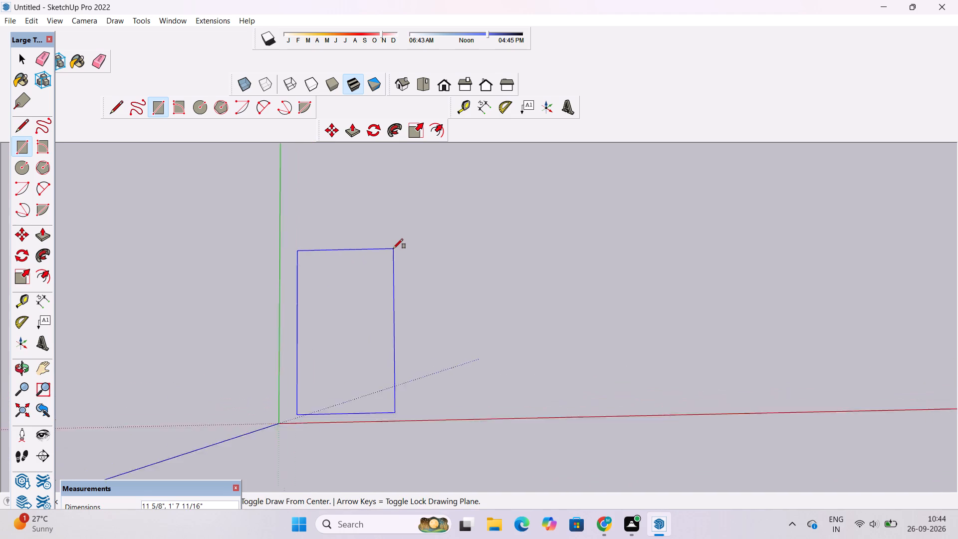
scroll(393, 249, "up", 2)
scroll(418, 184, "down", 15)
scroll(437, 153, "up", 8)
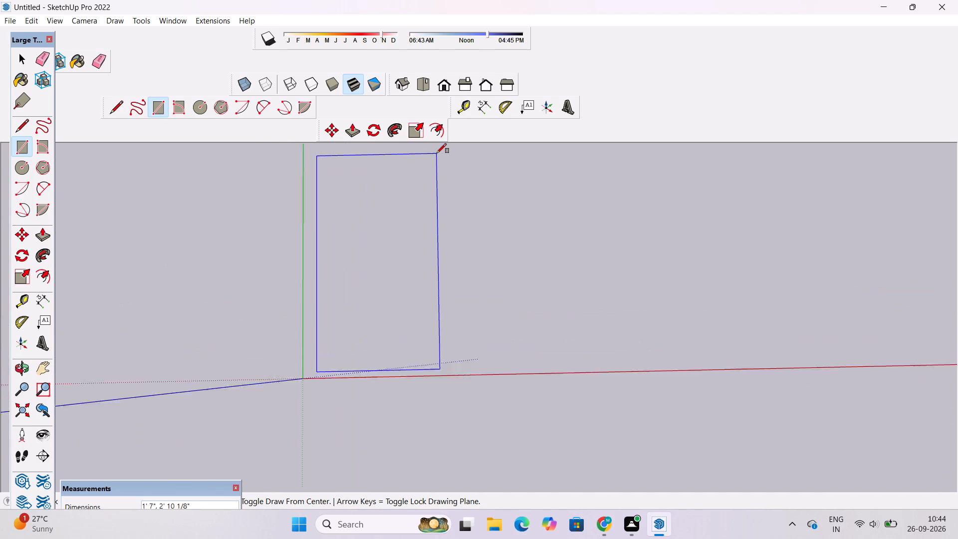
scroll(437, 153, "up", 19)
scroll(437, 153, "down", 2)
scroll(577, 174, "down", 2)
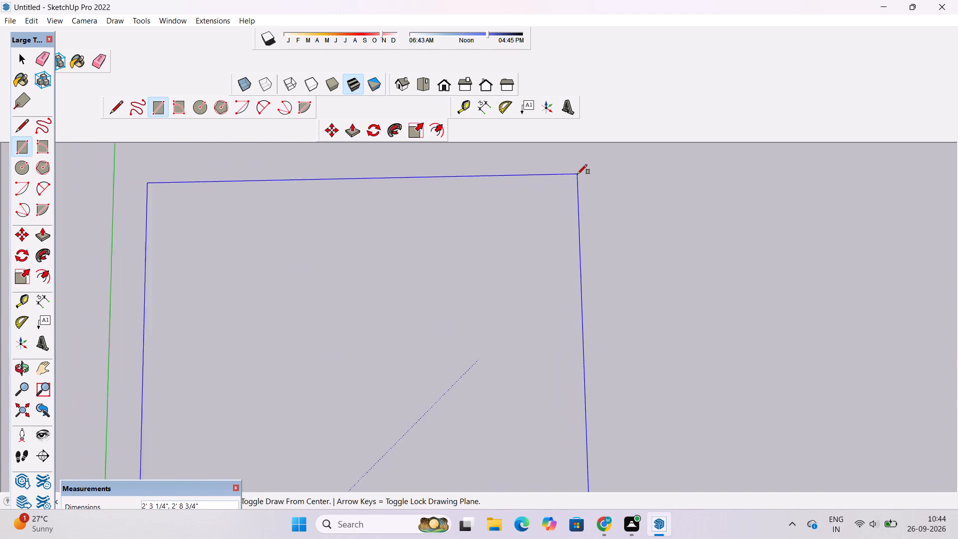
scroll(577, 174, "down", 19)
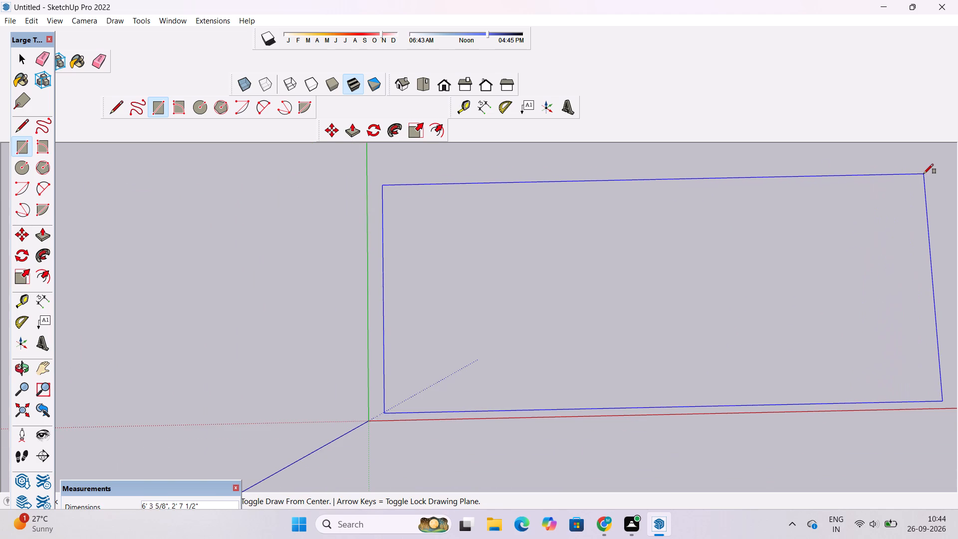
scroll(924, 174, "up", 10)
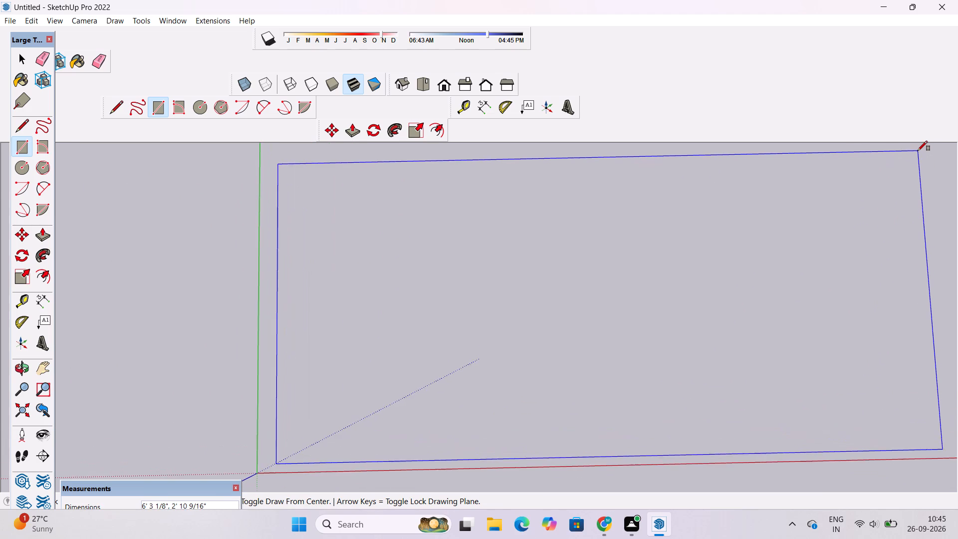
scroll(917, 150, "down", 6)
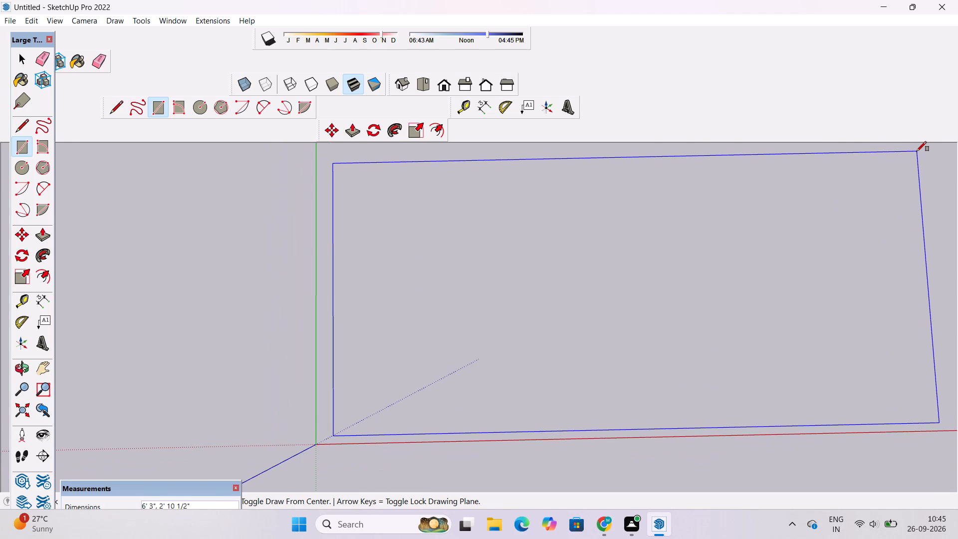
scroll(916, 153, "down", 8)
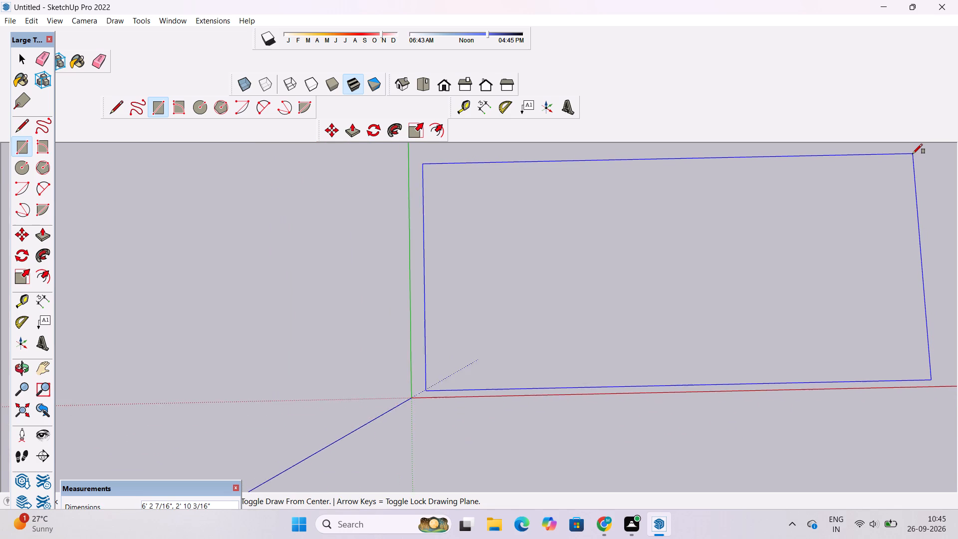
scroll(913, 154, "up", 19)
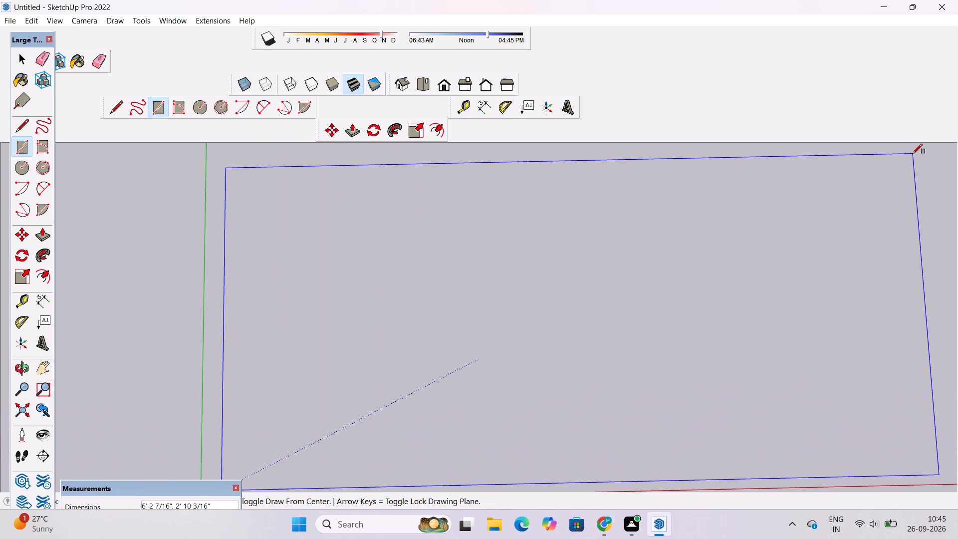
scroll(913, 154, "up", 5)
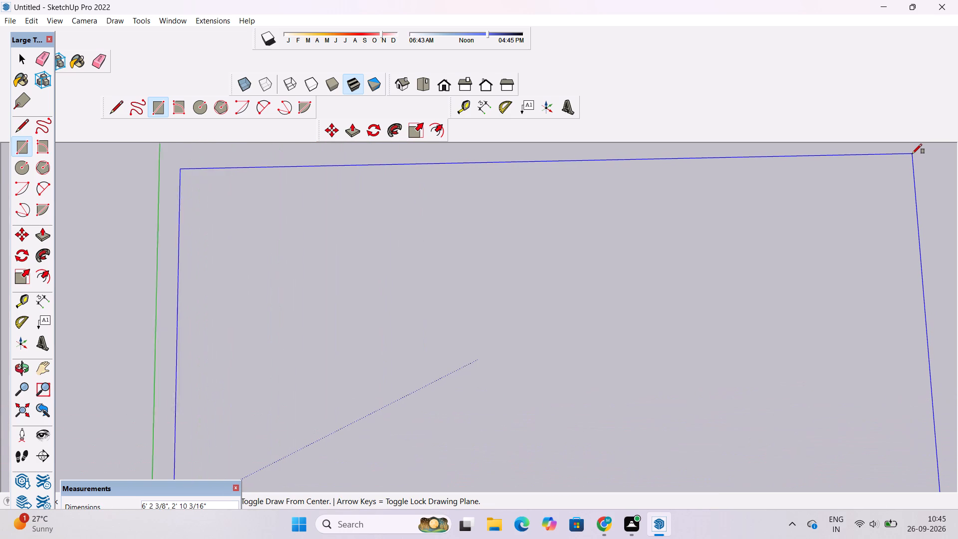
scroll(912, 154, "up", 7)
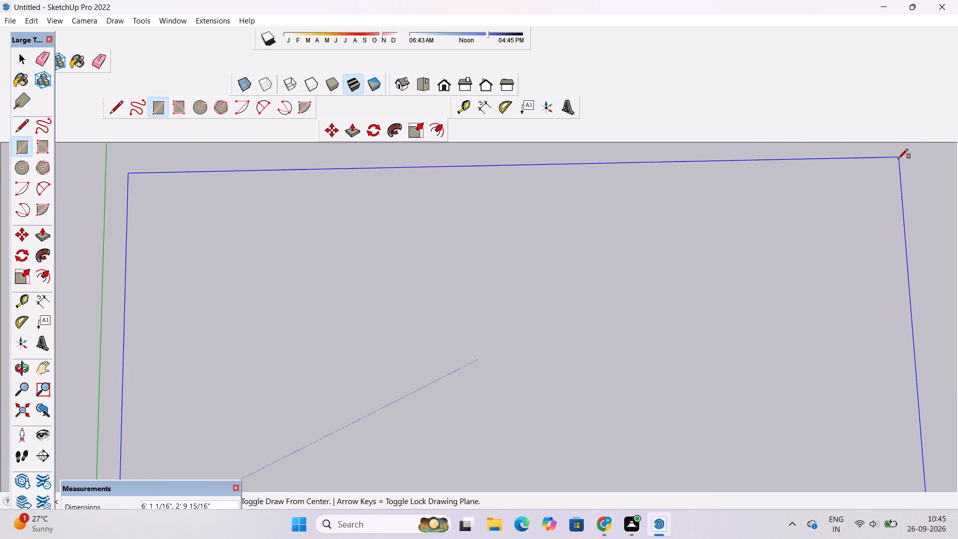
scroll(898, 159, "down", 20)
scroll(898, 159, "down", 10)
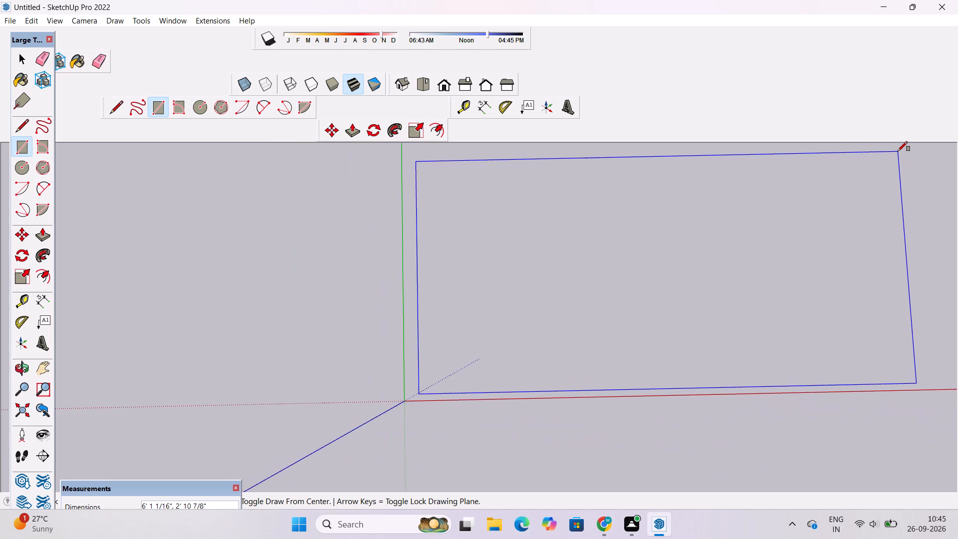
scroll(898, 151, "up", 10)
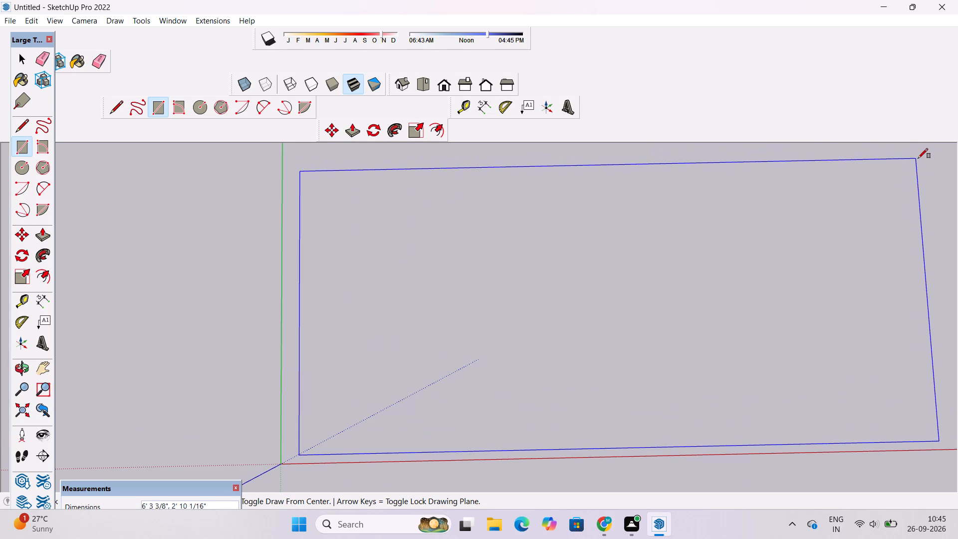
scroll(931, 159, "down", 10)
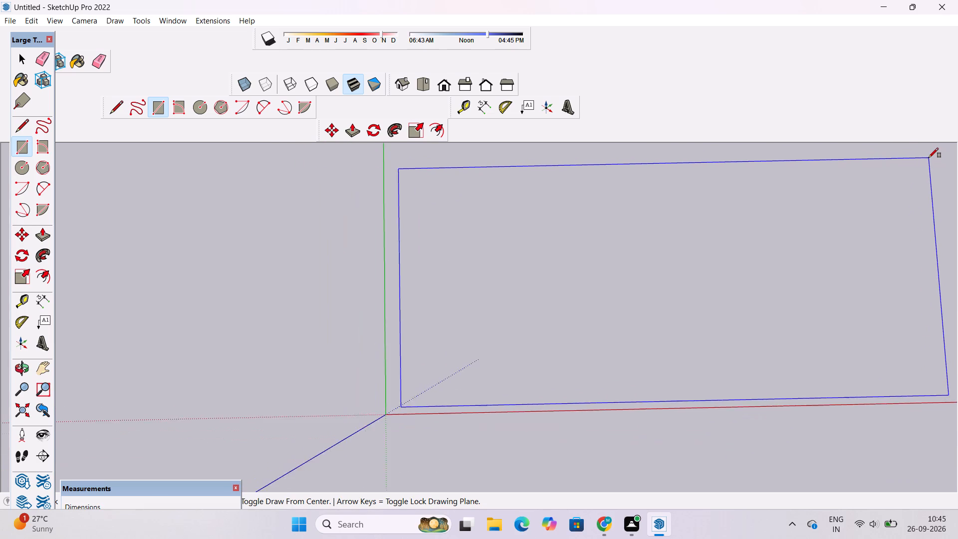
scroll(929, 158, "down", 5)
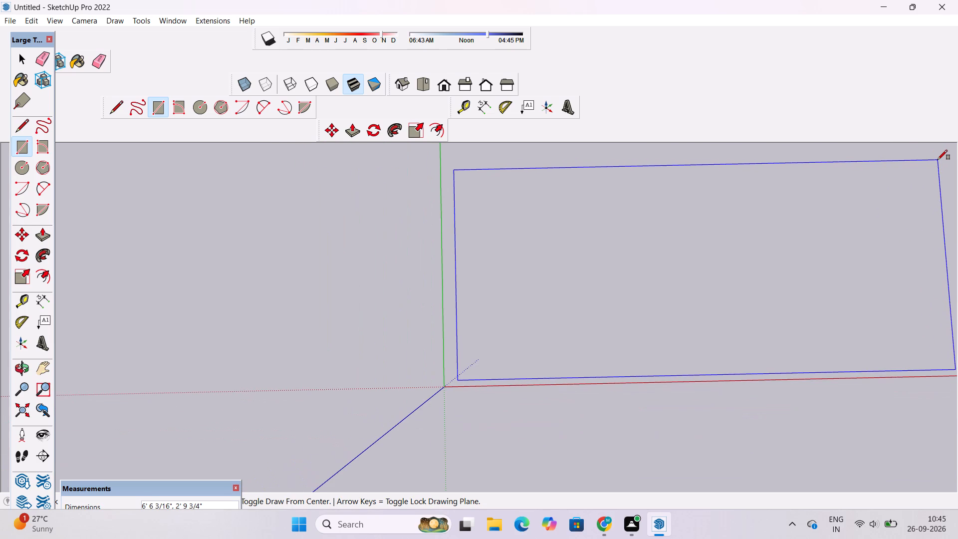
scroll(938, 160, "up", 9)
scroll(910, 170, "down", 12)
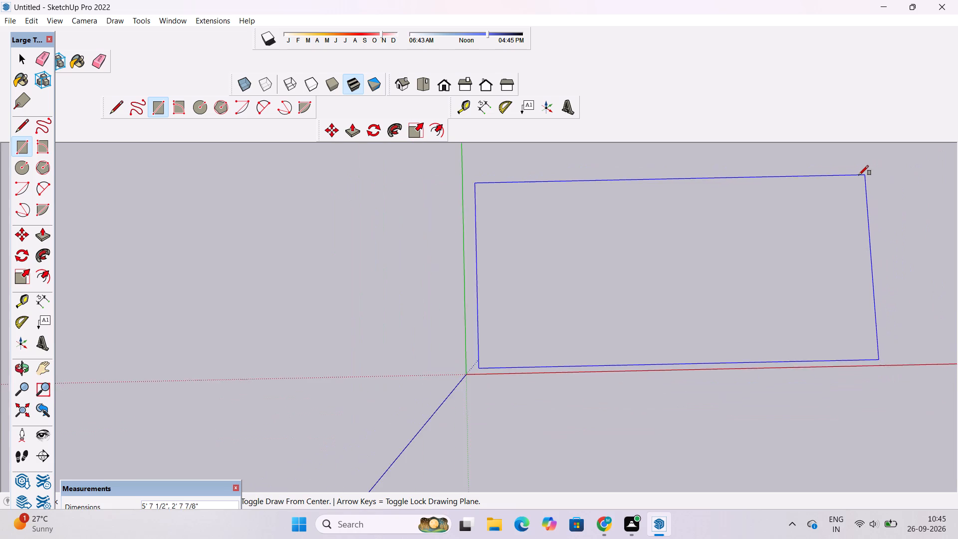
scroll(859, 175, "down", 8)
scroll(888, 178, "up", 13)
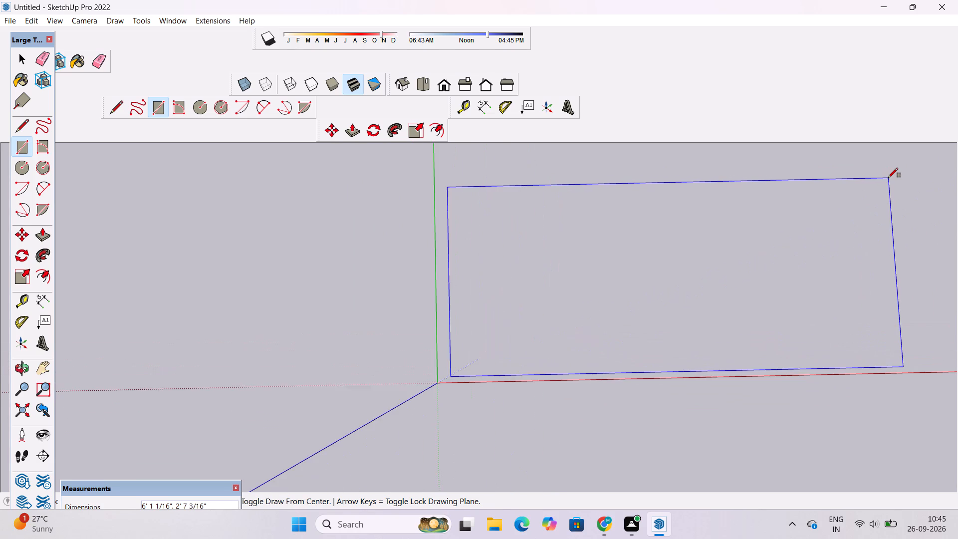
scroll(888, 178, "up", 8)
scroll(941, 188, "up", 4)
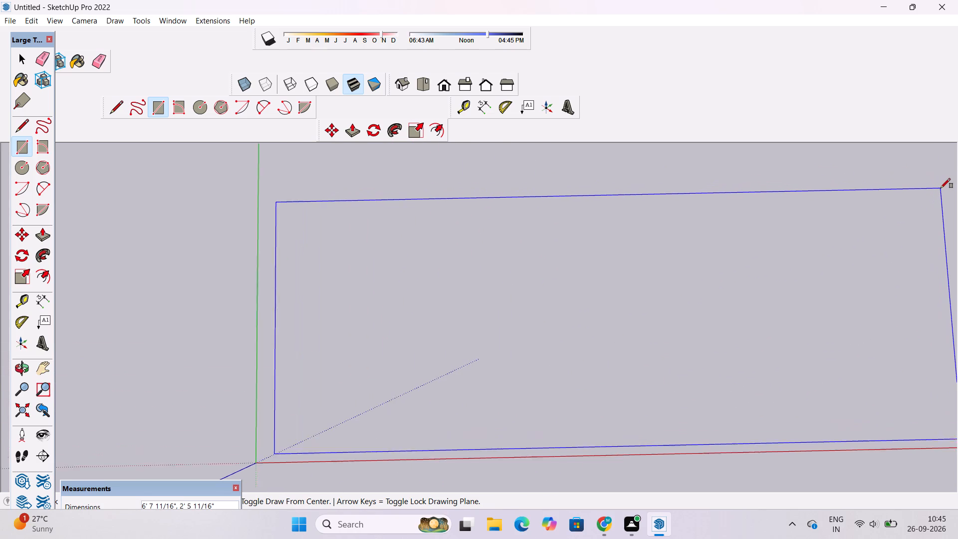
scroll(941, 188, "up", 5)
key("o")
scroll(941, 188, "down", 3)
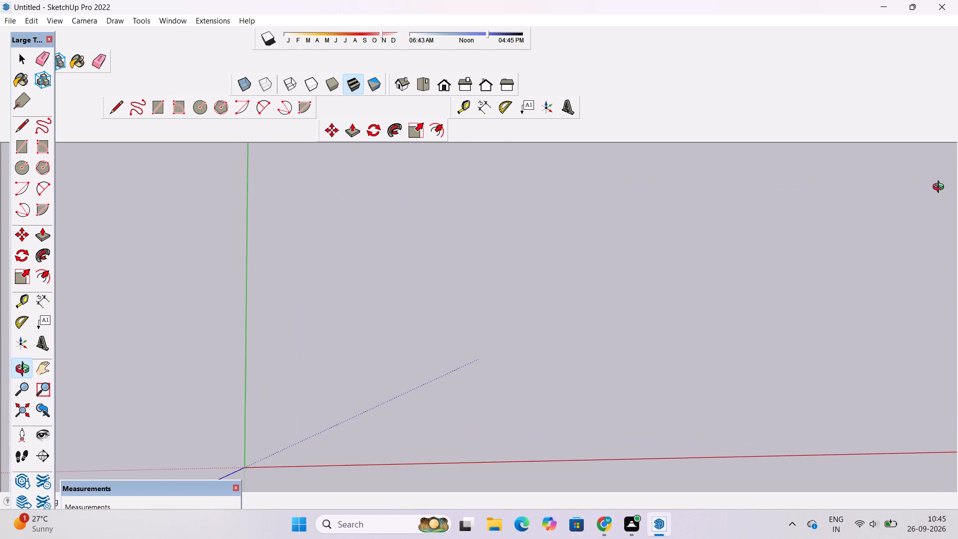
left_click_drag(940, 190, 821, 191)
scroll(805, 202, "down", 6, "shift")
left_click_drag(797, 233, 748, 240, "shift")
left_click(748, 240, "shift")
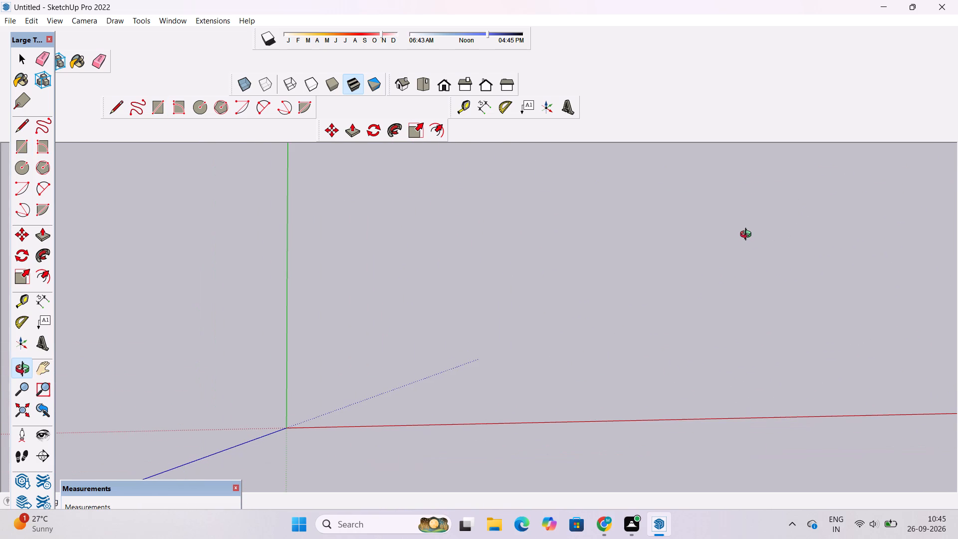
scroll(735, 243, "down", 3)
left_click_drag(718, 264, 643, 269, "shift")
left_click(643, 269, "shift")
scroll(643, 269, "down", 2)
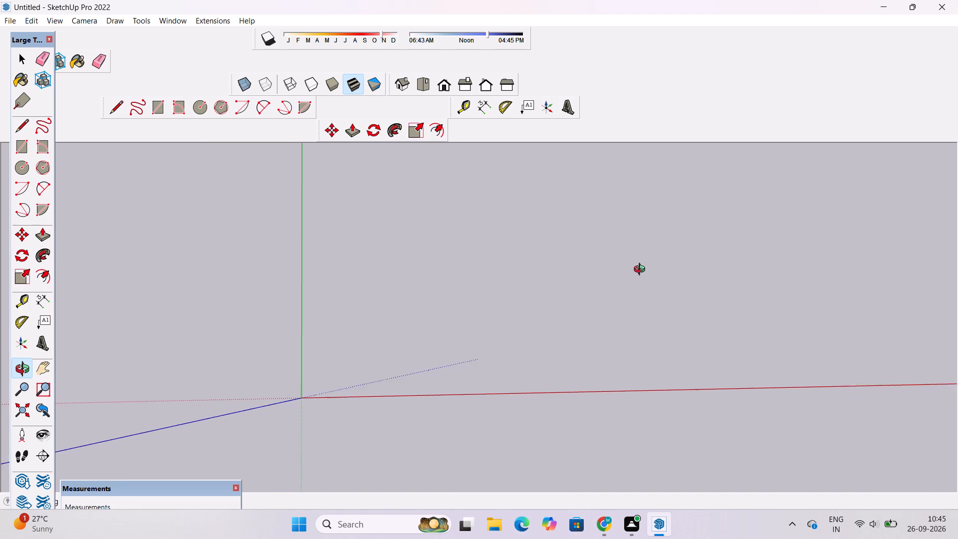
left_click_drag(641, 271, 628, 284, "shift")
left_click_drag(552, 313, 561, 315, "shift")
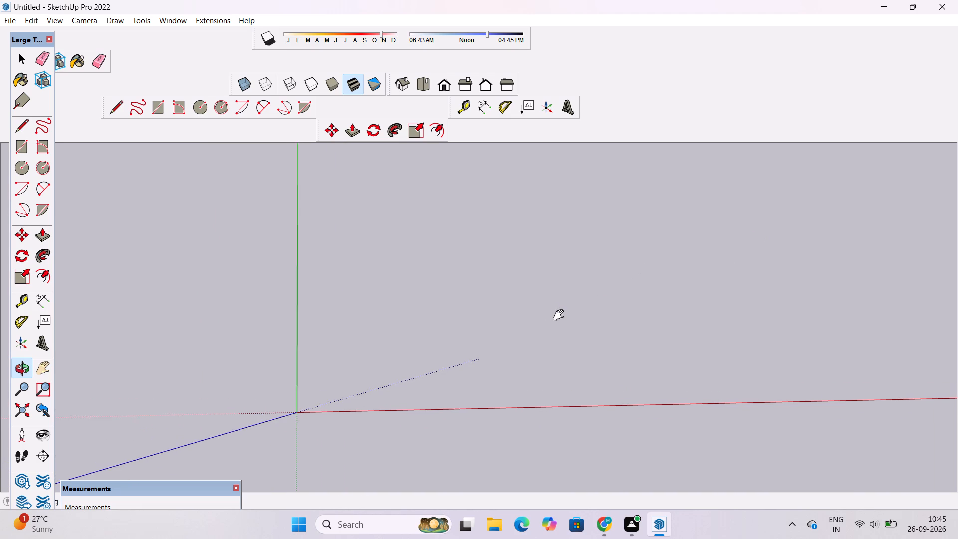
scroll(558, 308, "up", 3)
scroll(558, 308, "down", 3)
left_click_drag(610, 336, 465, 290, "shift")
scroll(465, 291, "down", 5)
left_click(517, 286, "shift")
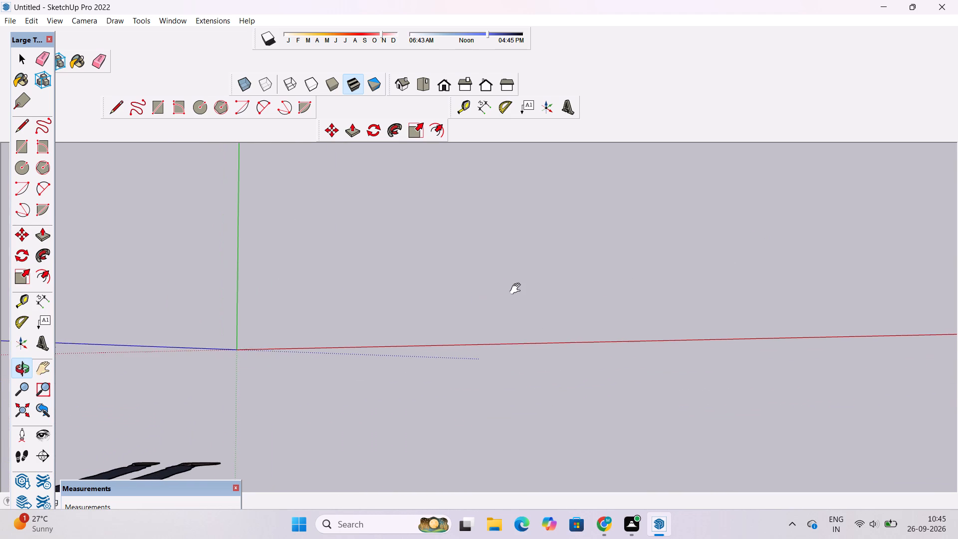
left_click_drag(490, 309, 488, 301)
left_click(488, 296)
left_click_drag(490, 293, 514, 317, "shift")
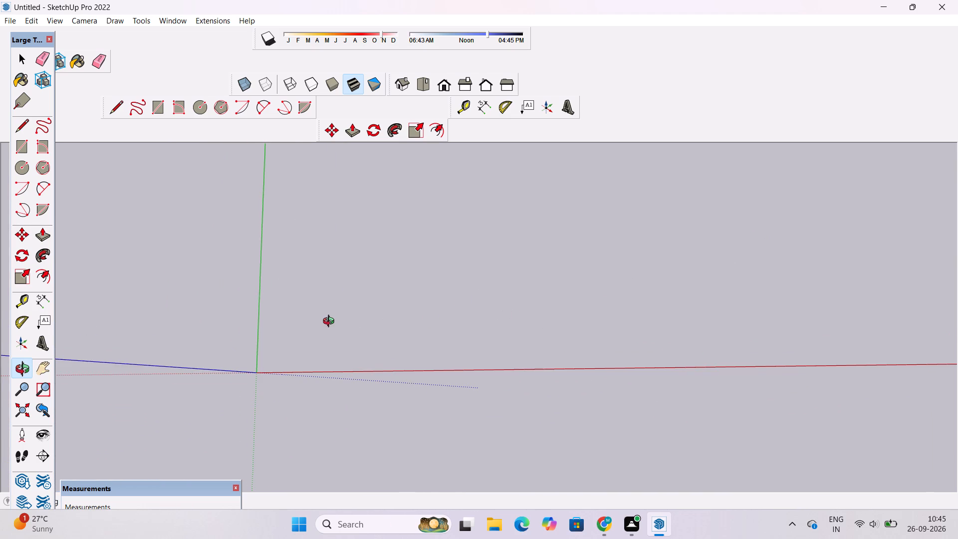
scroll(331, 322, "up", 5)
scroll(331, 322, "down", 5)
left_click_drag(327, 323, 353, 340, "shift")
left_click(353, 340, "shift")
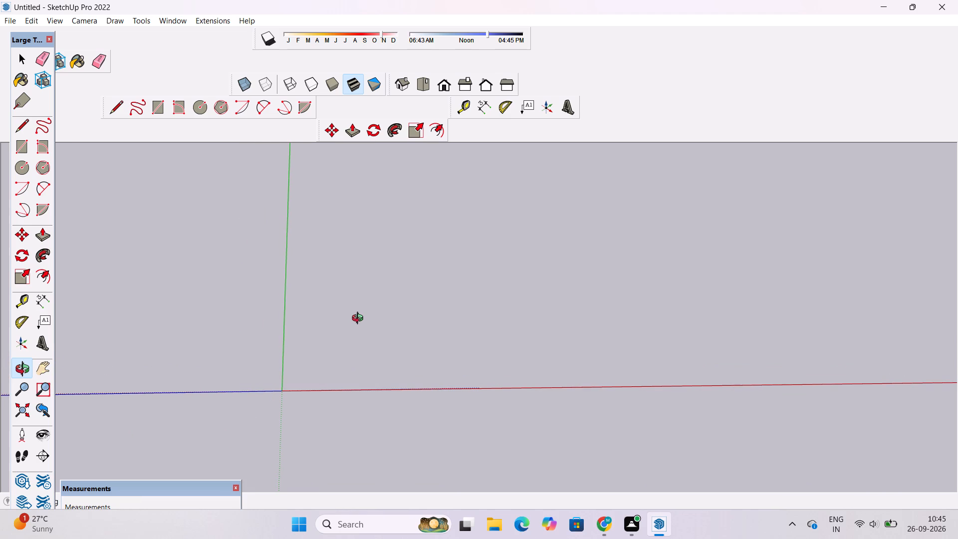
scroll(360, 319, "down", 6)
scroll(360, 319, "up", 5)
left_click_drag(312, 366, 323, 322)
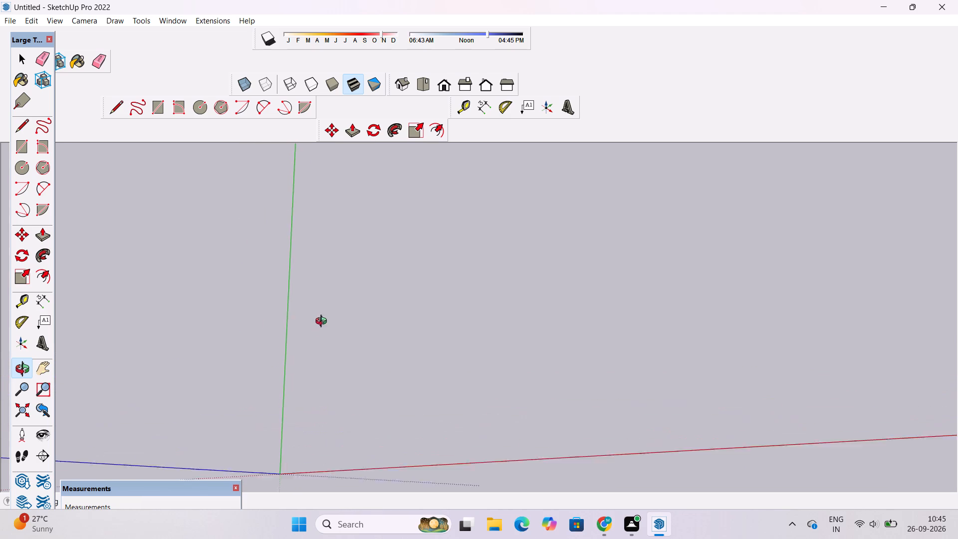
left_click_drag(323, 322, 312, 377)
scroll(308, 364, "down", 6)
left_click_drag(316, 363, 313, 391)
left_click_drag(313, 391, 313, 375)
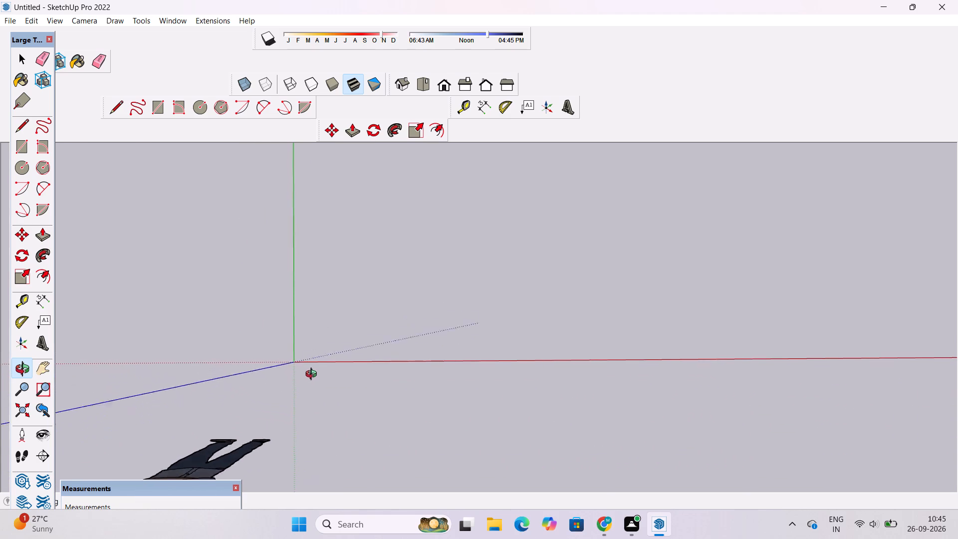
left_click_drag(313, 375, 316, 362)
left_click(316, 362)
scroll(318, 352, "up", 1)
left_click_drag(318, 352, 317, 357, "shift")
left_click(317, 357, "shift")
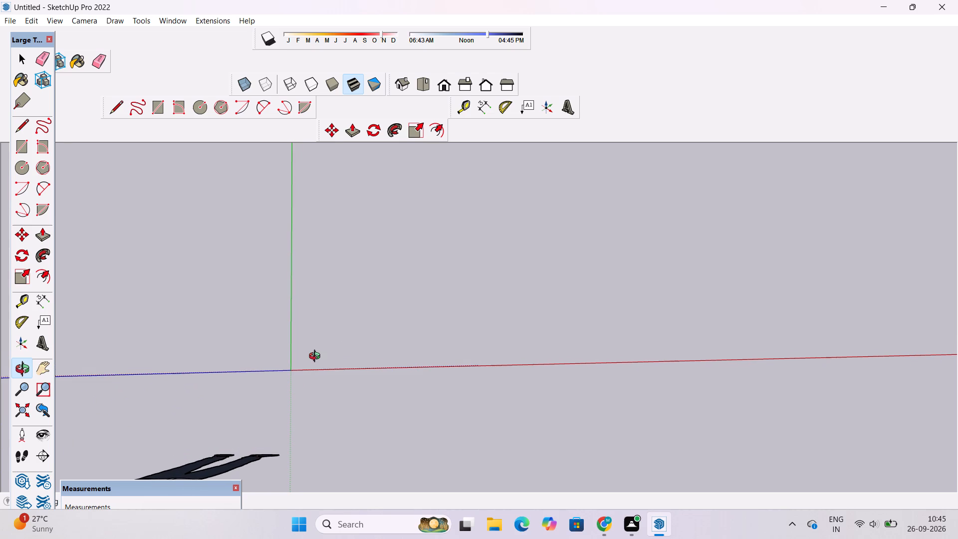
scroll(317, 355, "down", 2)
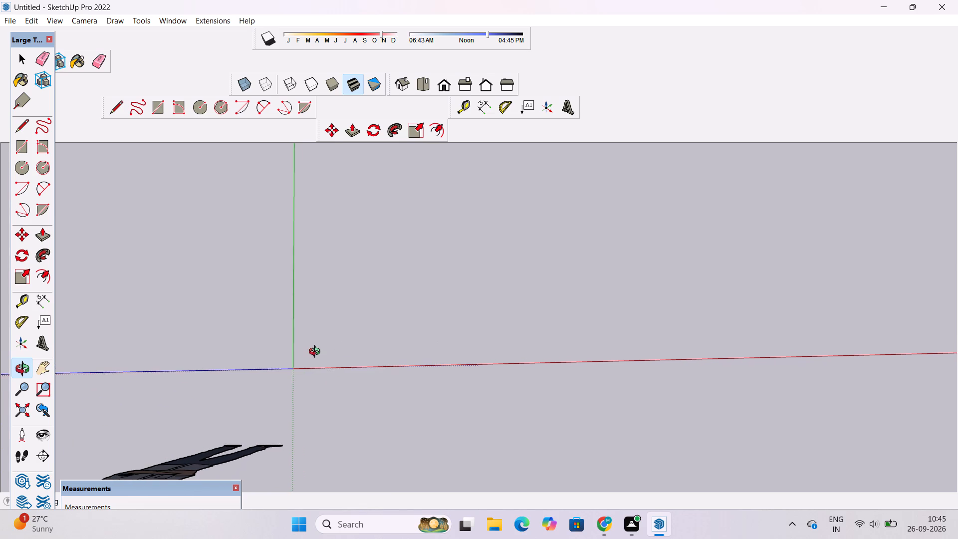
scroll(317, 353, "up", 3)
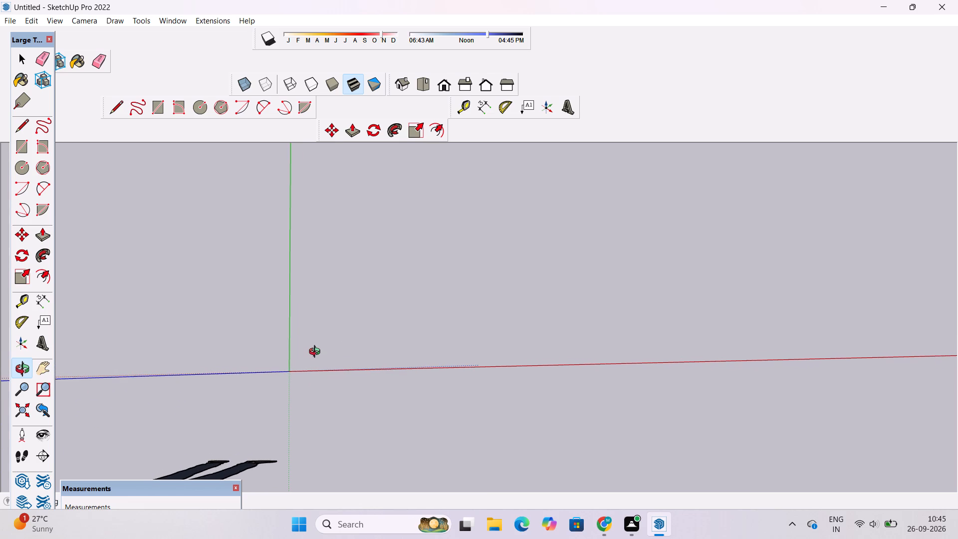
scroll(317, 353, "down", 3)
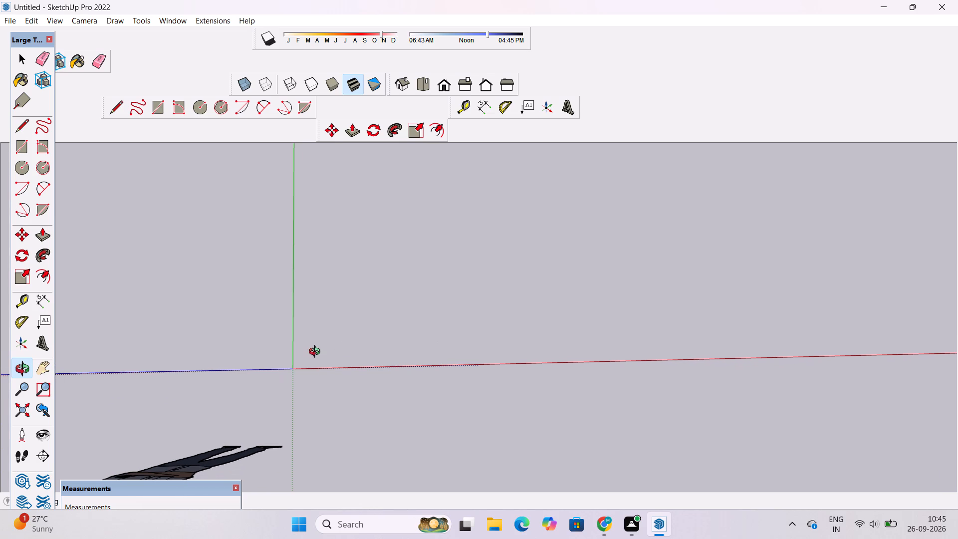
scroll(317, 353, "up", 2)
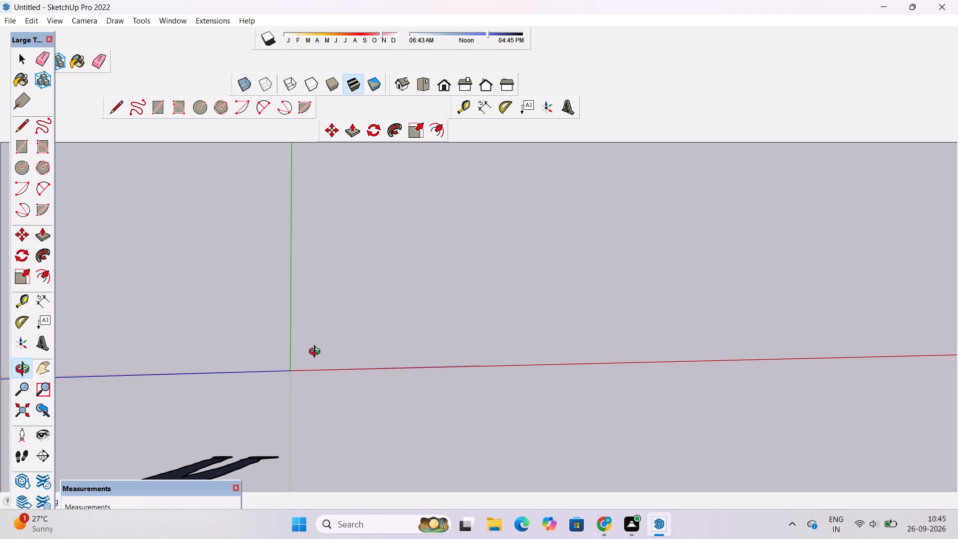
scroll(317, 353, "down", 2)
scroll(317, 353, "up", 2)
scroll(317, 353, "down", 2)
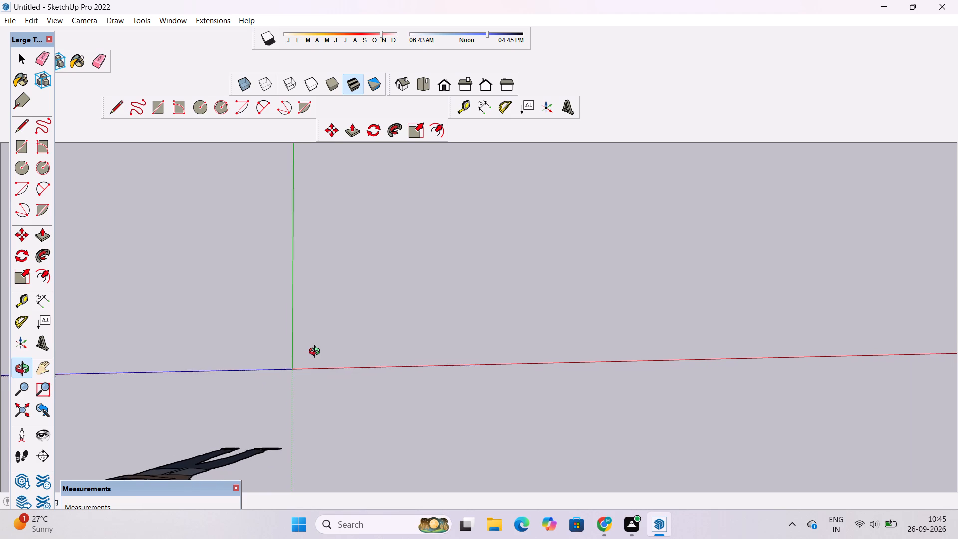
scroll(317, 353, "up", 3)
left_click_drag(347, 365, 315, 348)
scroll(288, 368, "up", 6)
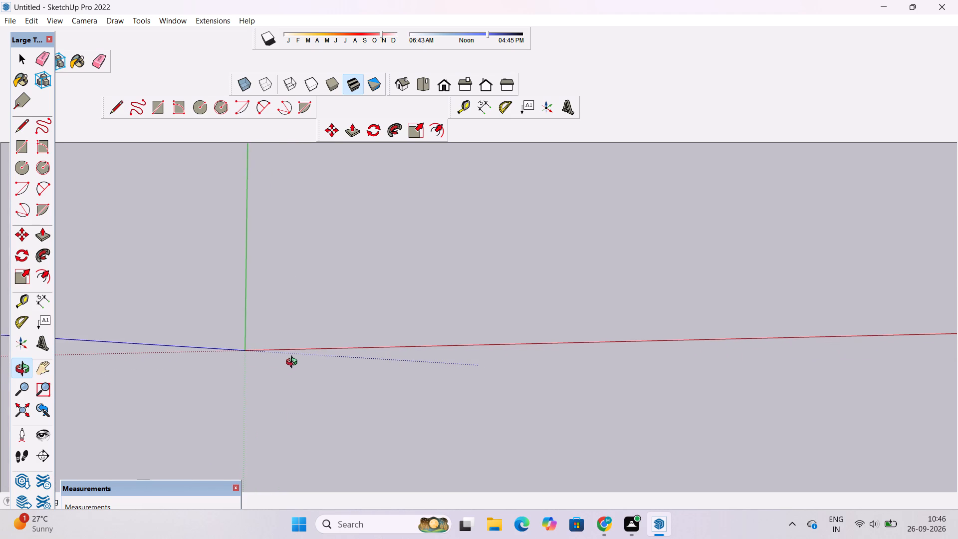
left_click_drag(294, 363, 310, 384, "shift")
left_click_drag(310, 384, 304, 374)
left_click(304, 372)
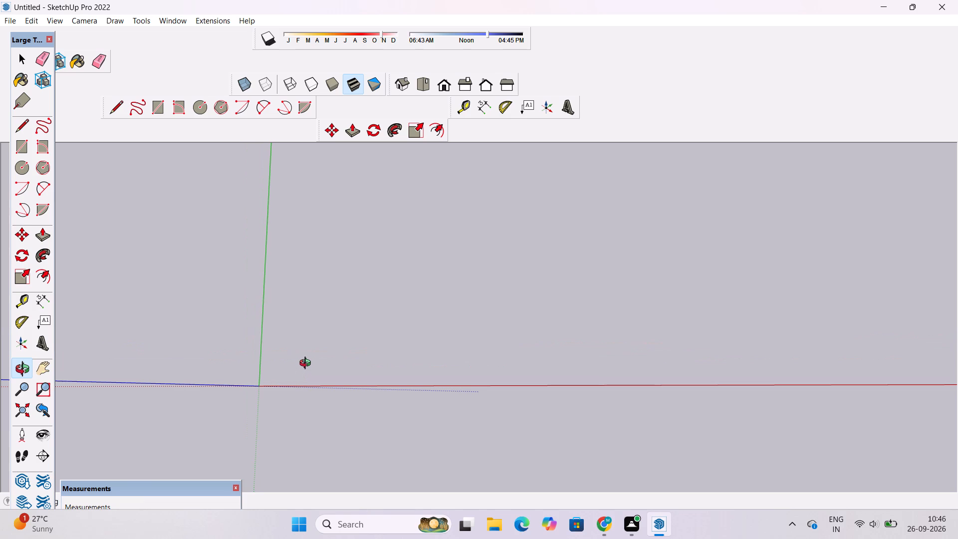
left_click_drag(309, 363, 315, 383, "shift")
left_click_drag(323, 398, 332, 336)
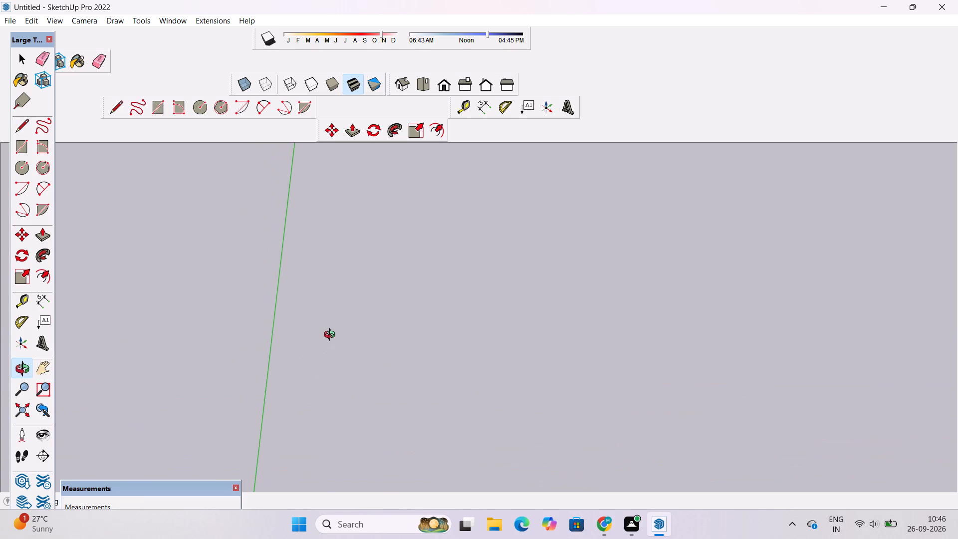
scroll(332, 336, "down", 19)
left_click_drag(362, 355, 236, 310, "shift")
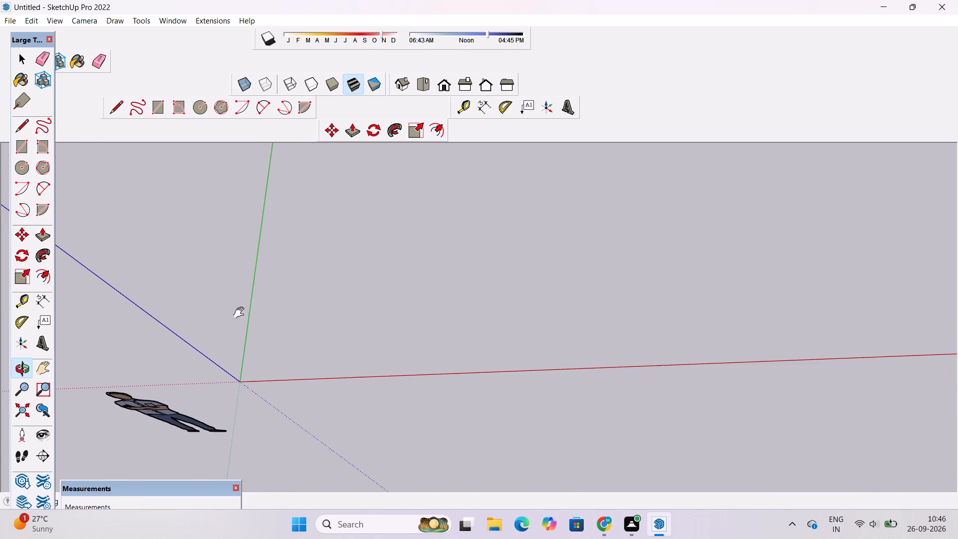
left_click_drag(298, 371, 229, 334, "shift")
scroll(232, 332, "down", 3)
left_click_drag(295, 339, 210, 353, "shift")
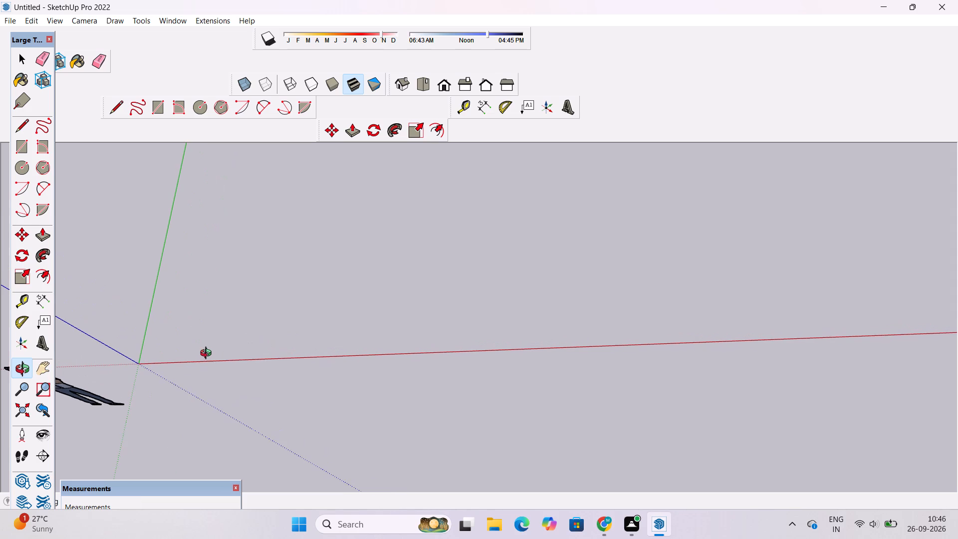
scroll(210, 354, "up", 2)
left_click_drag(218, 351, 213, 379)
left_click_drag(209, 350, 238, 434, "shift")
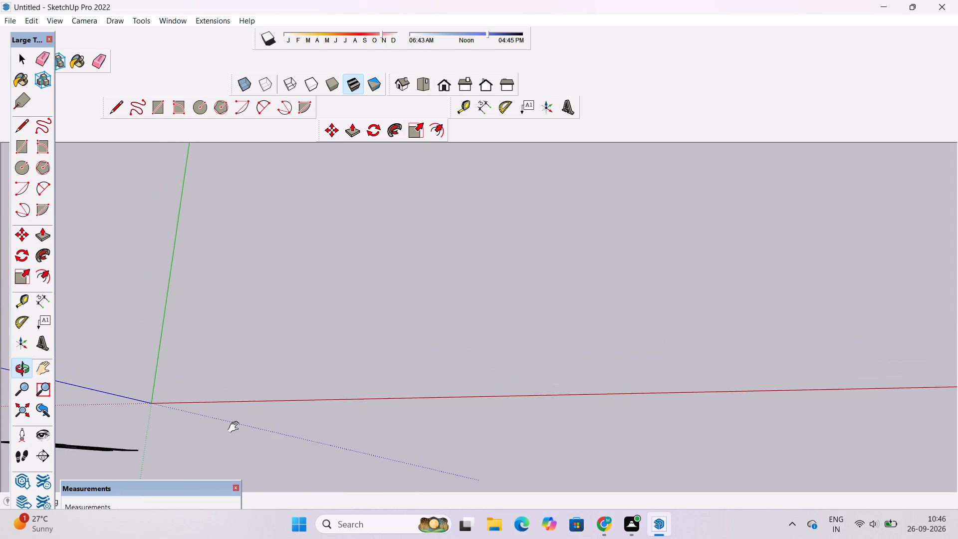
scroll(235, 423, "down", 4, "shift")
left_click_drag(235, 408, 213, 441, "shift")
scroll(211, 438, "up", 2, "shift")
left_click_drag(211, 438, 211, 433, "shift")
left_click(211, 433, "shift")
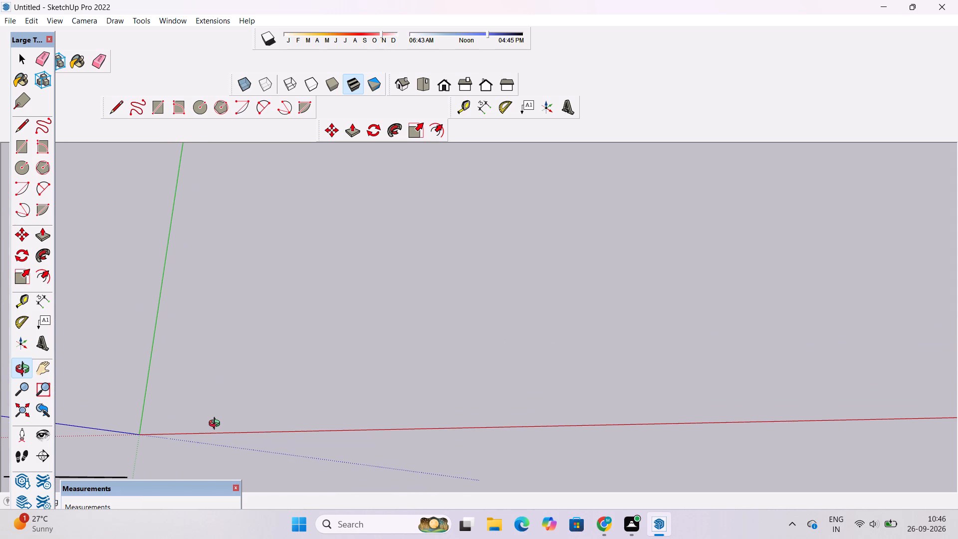
Draw a ground rectangle from just beside the origin, about 53' 3" along the red axis by 24' 1" along the green axis.
scroll(217, 425, "up", 3)
left_click_drag(242, 410, 280, 400, "shift")
scroll(280, 400, "down", 5)
left_click_drag(213, 415, 260, 395, "shift")
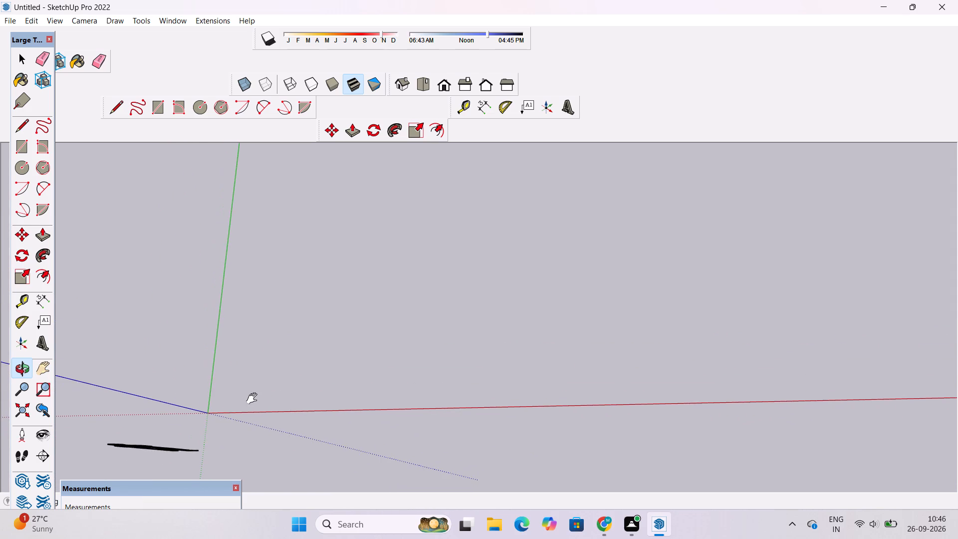
scroll(234, 405, "up", 5)
key("r")
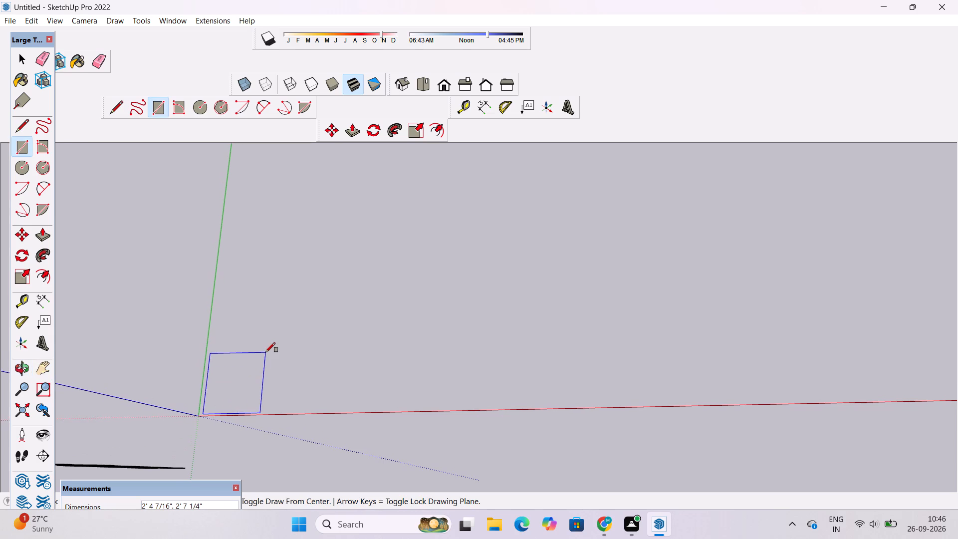
scroll(265, 352, "down", 4)
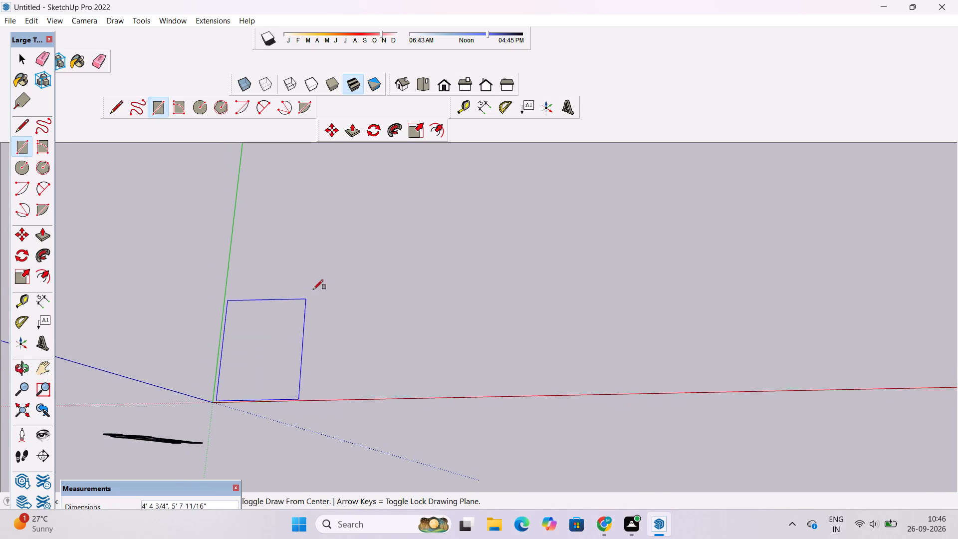
scroll(398, 234, "down", 7)
scroll(454, 199, "up", 7)
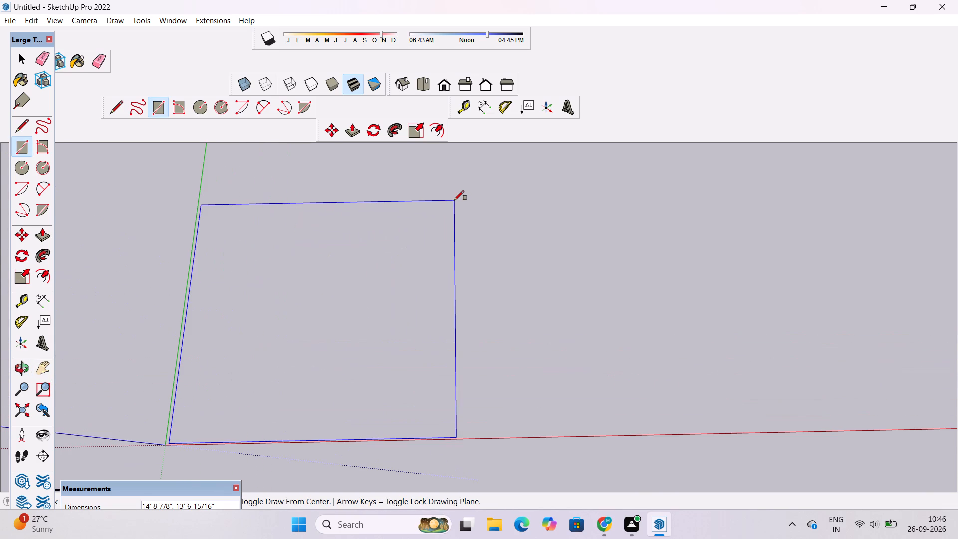
scroll(452, 202, "up", 1)
scroll(798, 223, "up", 5)
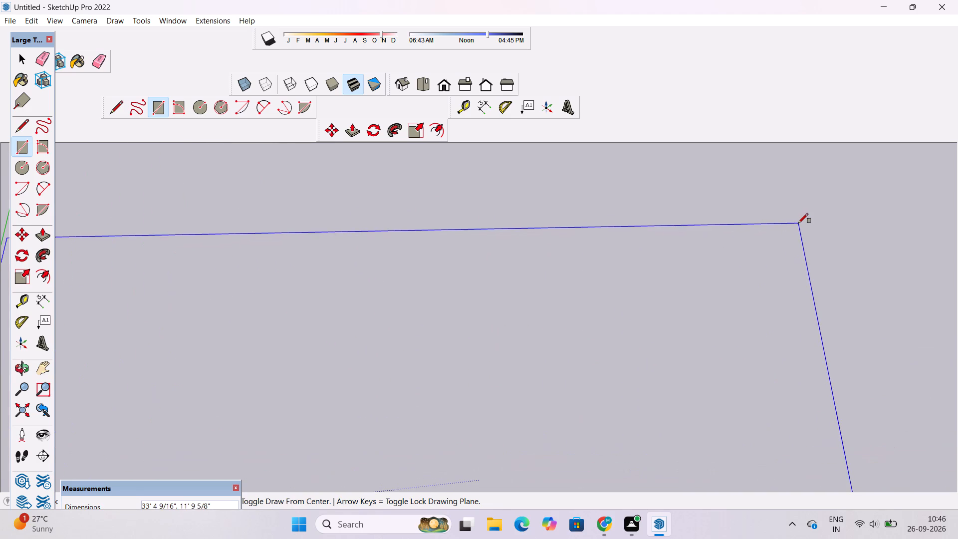
scroll(806, 206, "down", 4)
scroll(840, 192, "up", 6)
scroll(840, 197, "down", 10)
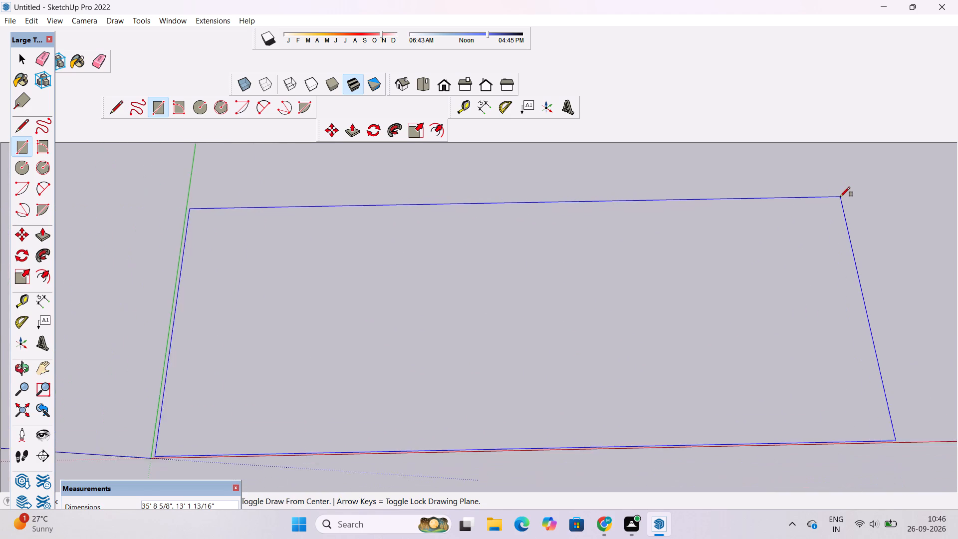
scroll(840, 197, "down", 12)
scroll(864, 194, "up", 4)
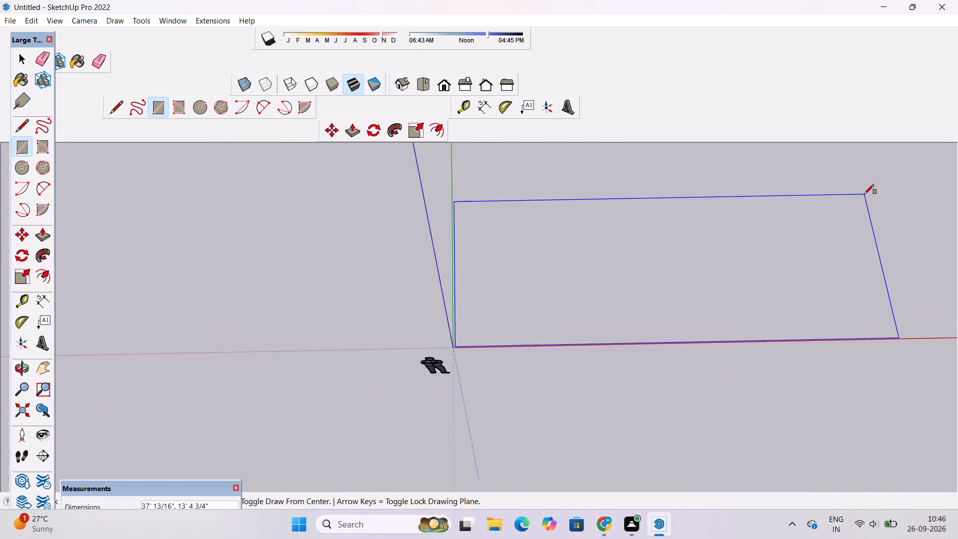
scroll(864, 194, "up", 9)
scroll(863, 171, "down", 2)
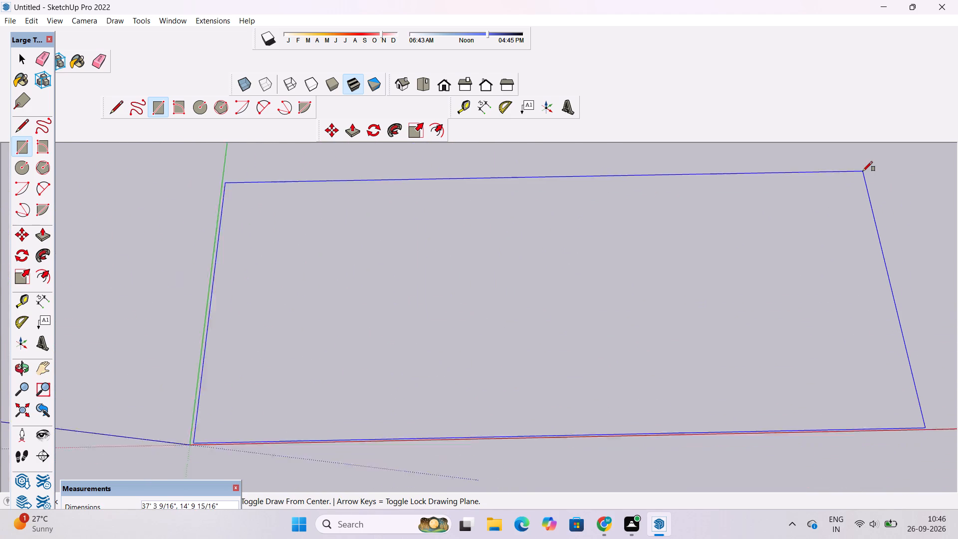
scroll(863, 171, "down", 4)
scroll(869, 161, "up", 12)
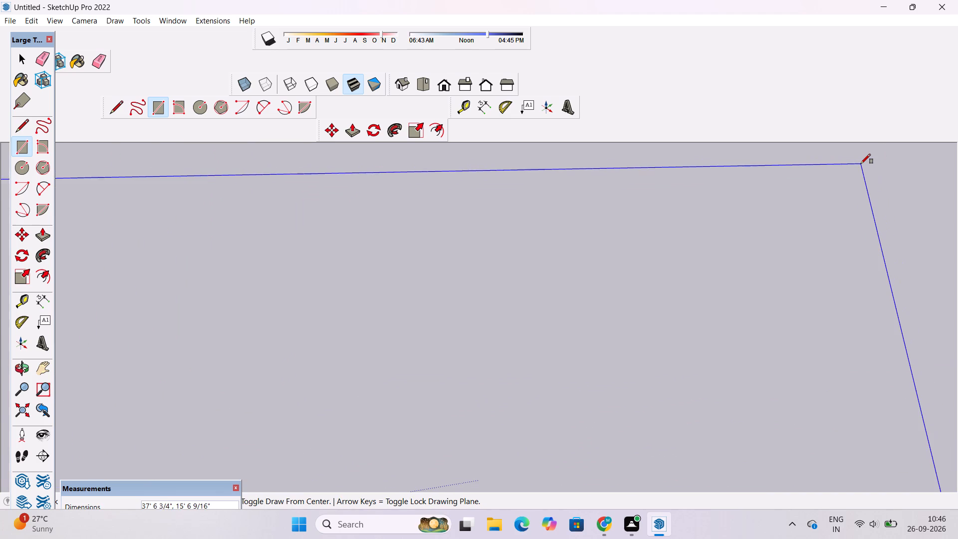
scroll(861, 164, "down", 5)
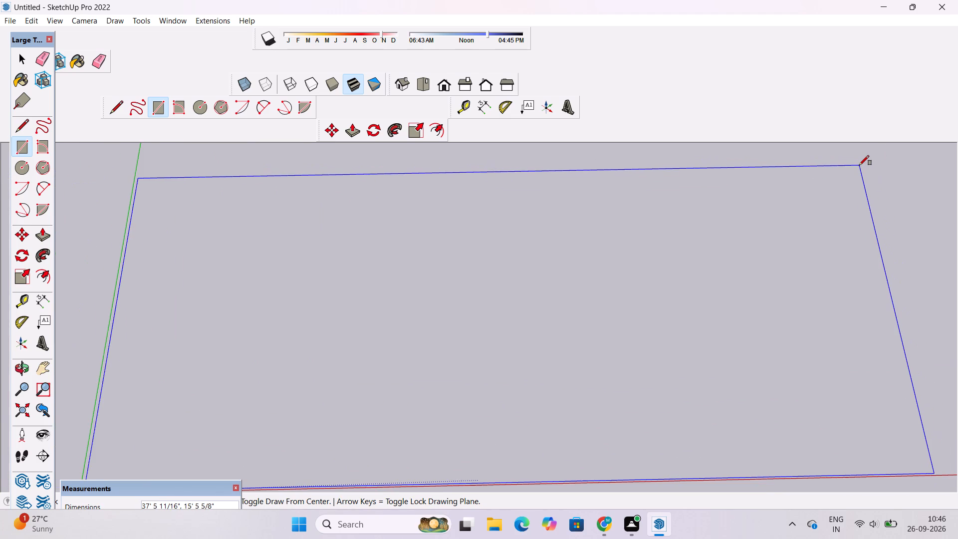
scroll(859, 165, "down", 4)
scroll(859, 165, "up", 6)
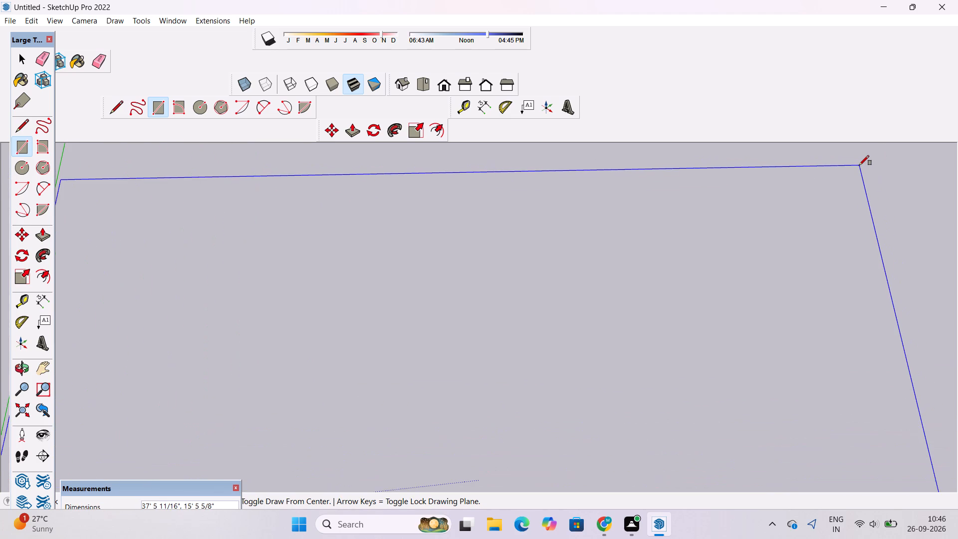
scroll(710, 264, "down", 13)
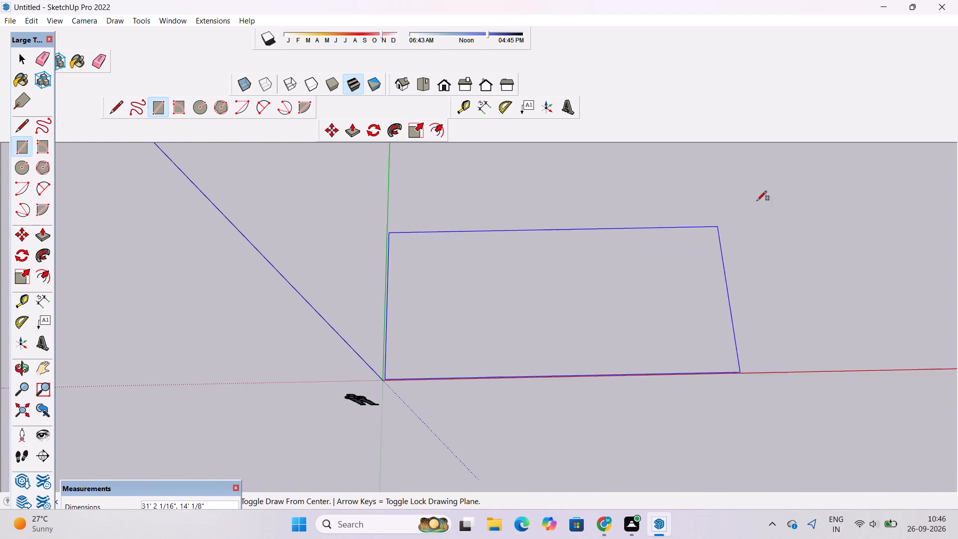
scroll(779, 191, "up", 11)
scroll(775, 193, "down", 13)
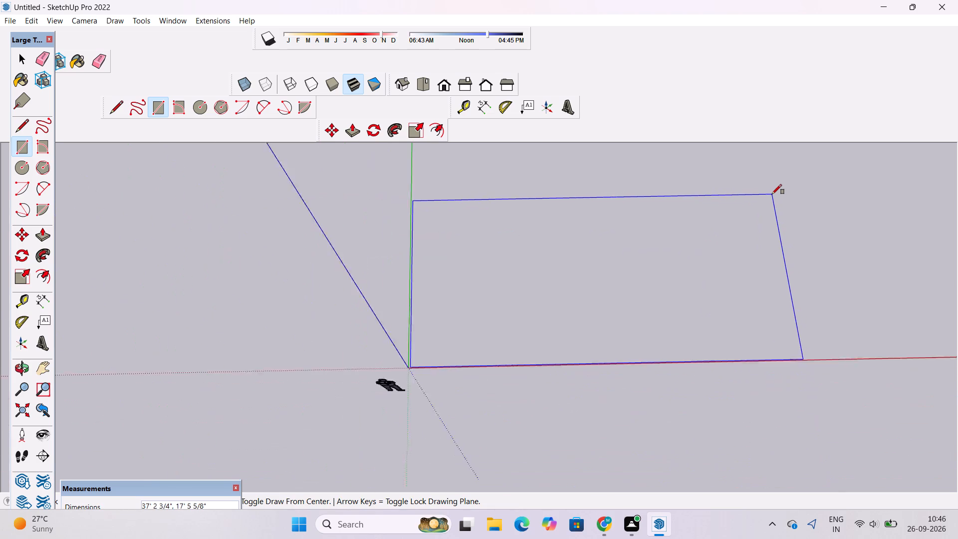
scroll(772, 194, "down", 1)
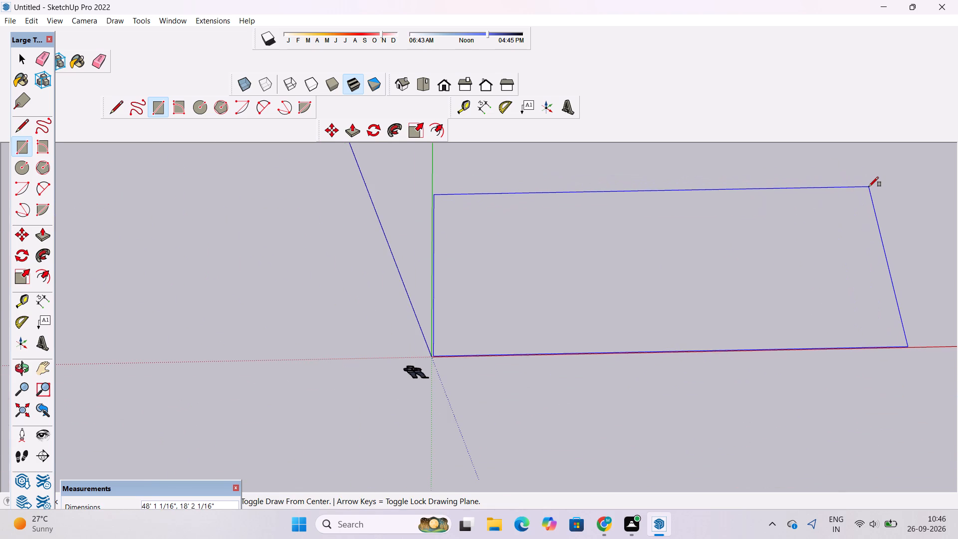
scroll(869, 187, "down", 5)
scroll(869, 187, "up", 6)
scroll(935, 189, "up", 1)
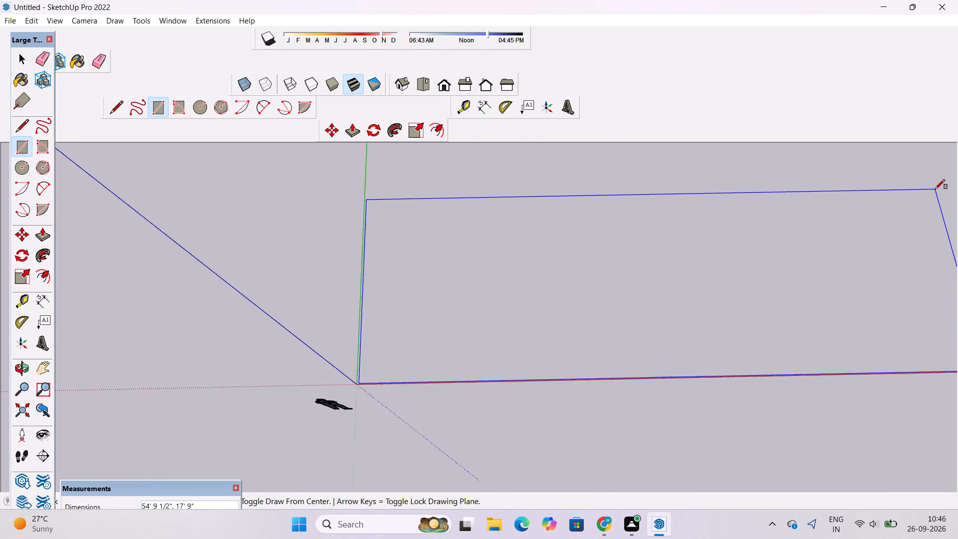
scroll(935, 189, "up", 5)
scroll(932, 179, "down", 6)
scroll(929, 178, "up", 7)
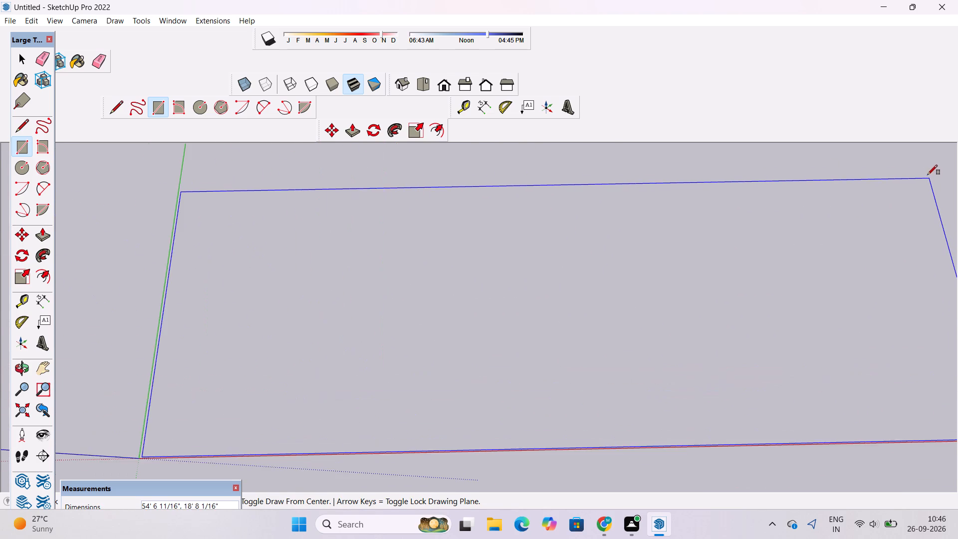
scroll(909, 156, "down", 7)
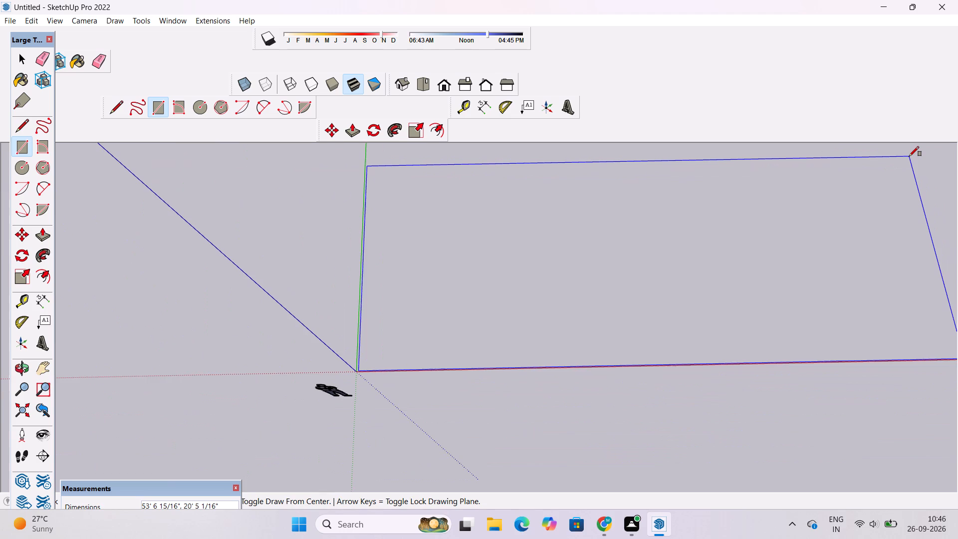
scroll(909, 156, "down", 1)
scroll(909, 156, "up", 5)
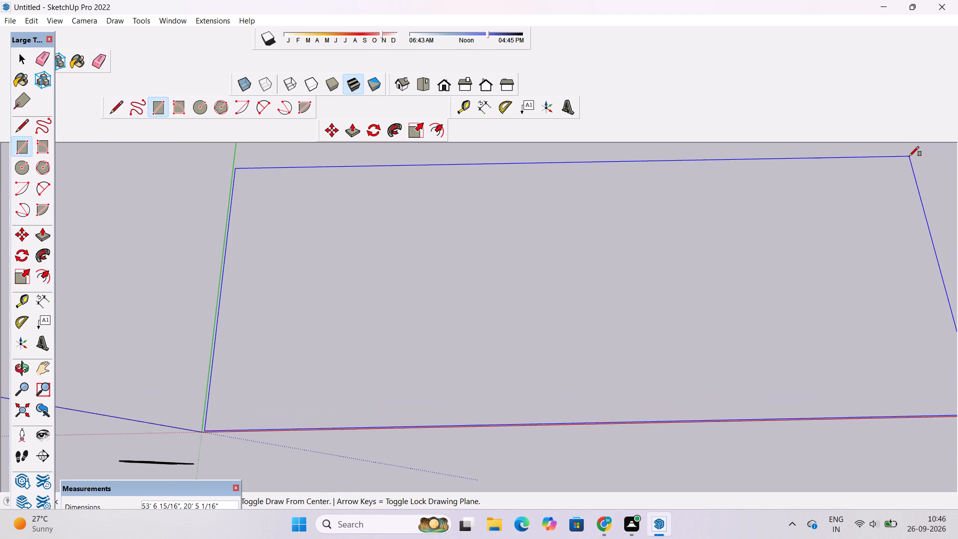
scroll(869, 182, "down", 6)
scroll(885, 166, "up", 6)
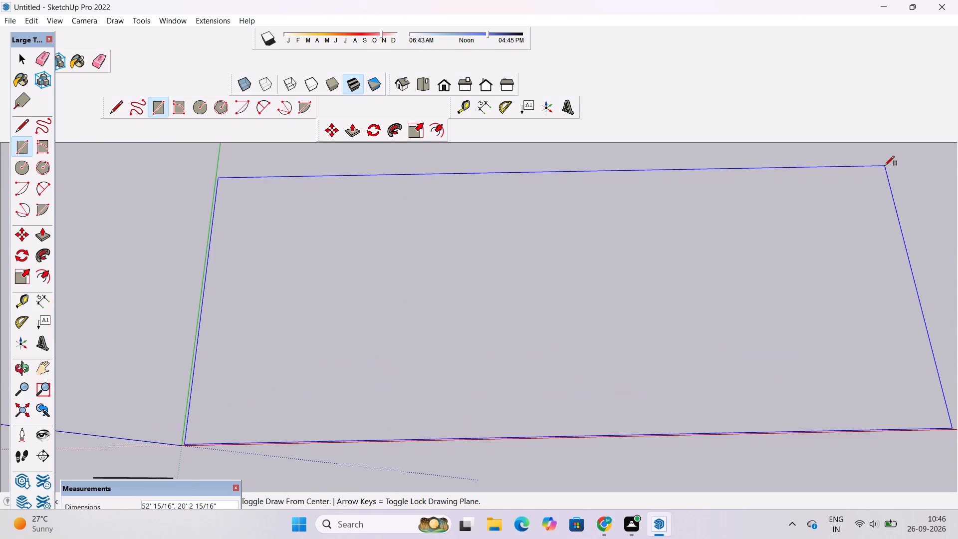
scroll(885, 166, "up", 4)
scroll(885, 167, "down", 1)
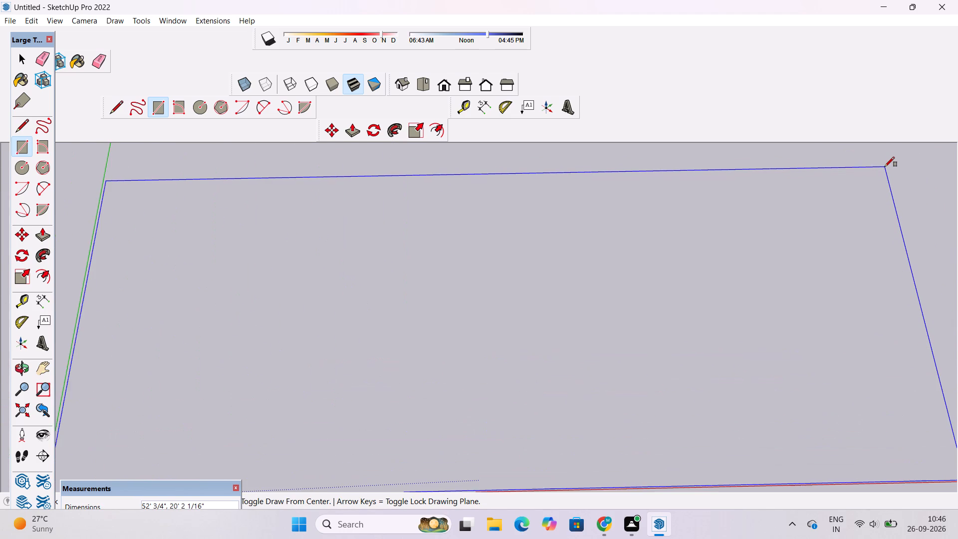
scroll(885, 167, "up", 3)
scroll(885, 167, "down", 7)
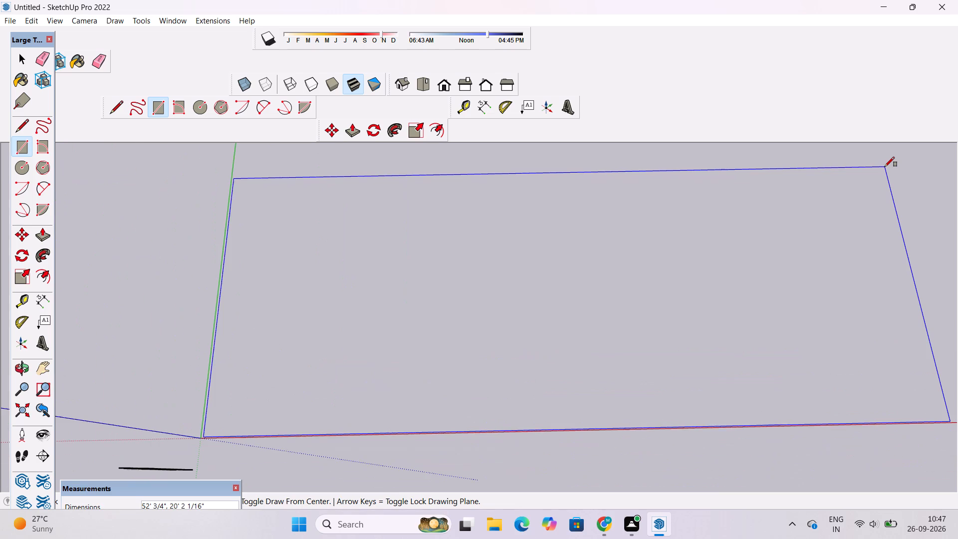
scroll(881, 189, "down", 9)
scroll(890, 143, "up", 10)
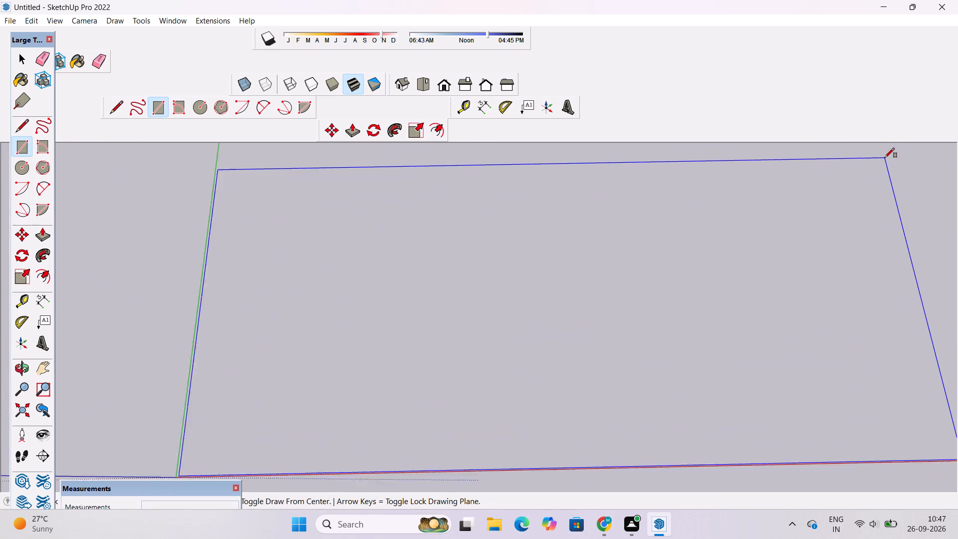
scroll(885, 158, "up", 11)
scroll(885, 158, "down", 4)
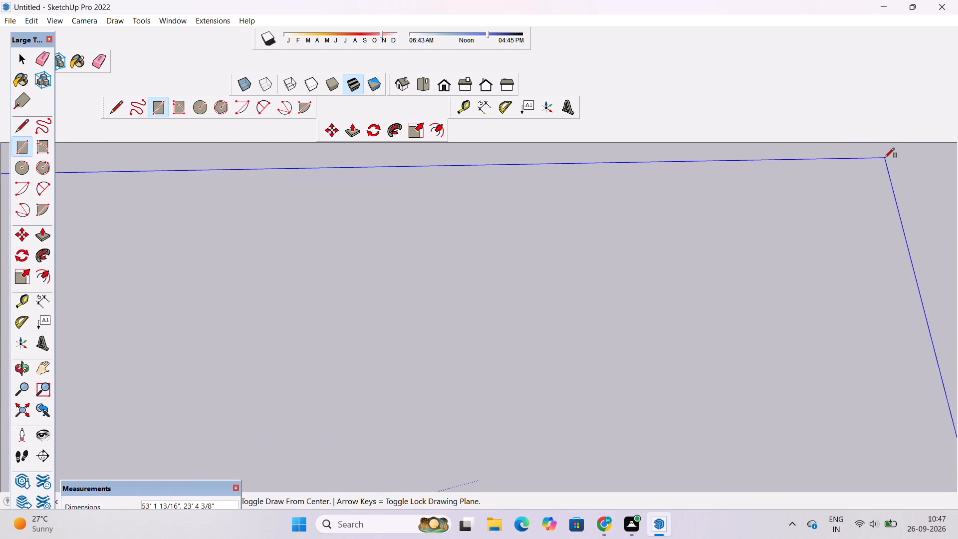
scroll(885, 158, "up", 5)
scroll(885, 158, "down", 13)
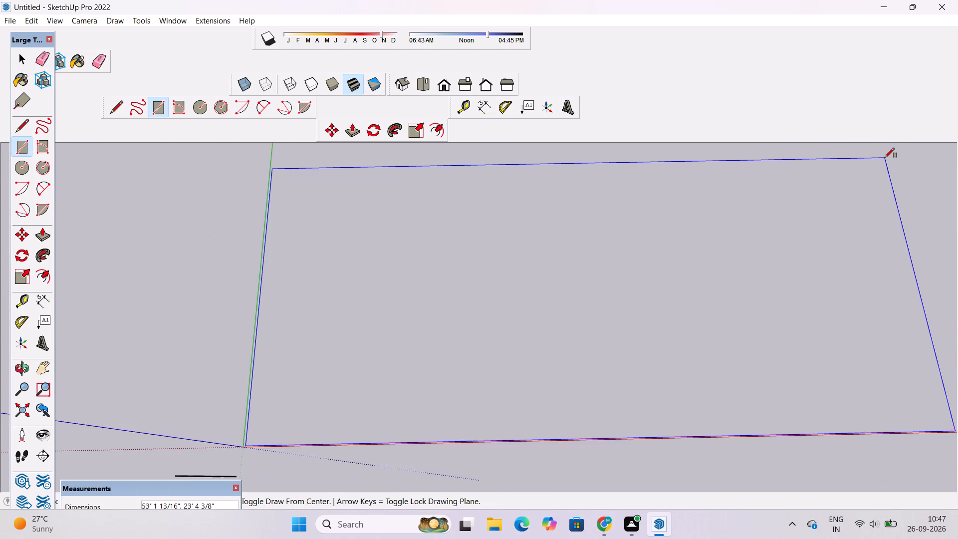
scroll(885, 158, "down", 9)
scroll(885, 158, "up", 4)
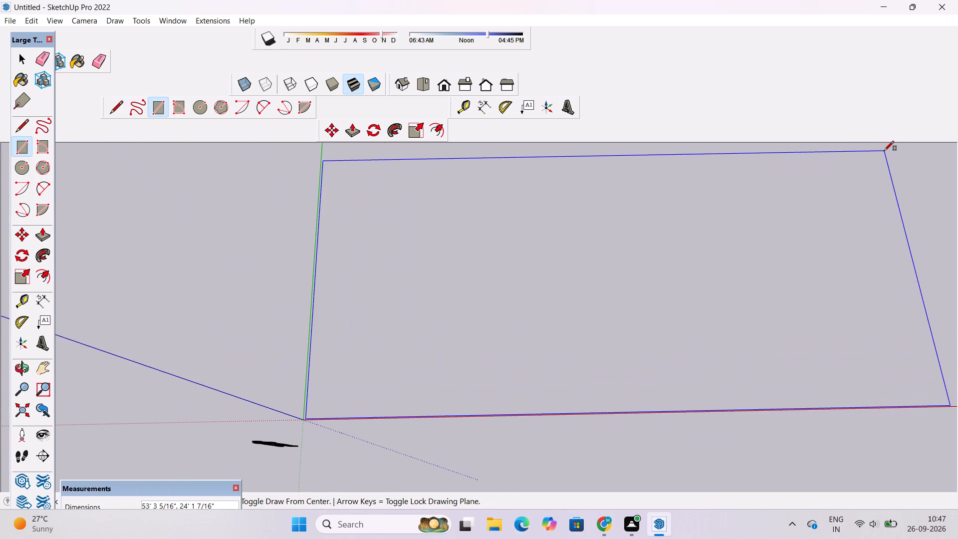
left_click(884, 151)
key("space")
Examine the new ground rectangle from a steeper viewing angle and look closely at its far long edge.
type("o")
scroll(793, 273, "down", 3)
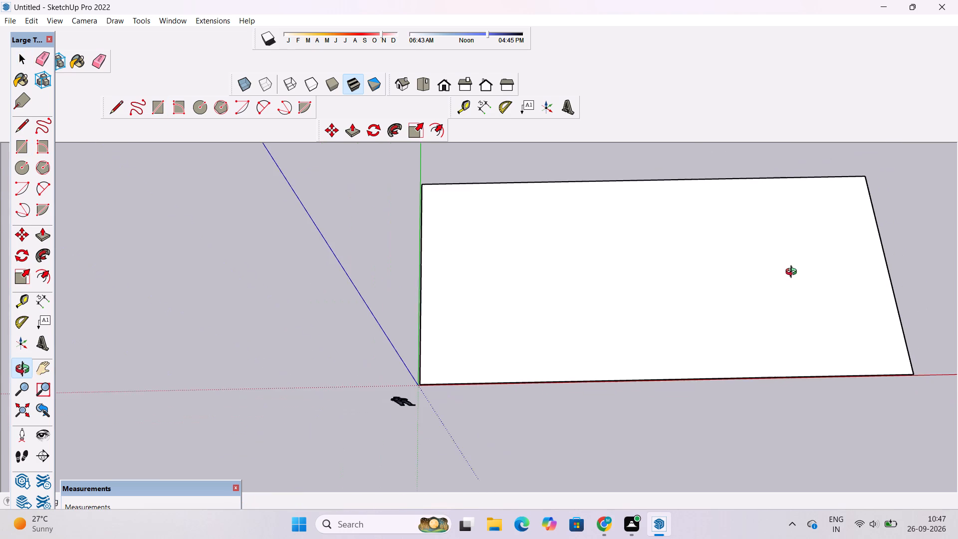
left_click_drag(791, 271, 779, 345, "shift")
left_click_drag(770, 322, 774, 355, "shift")
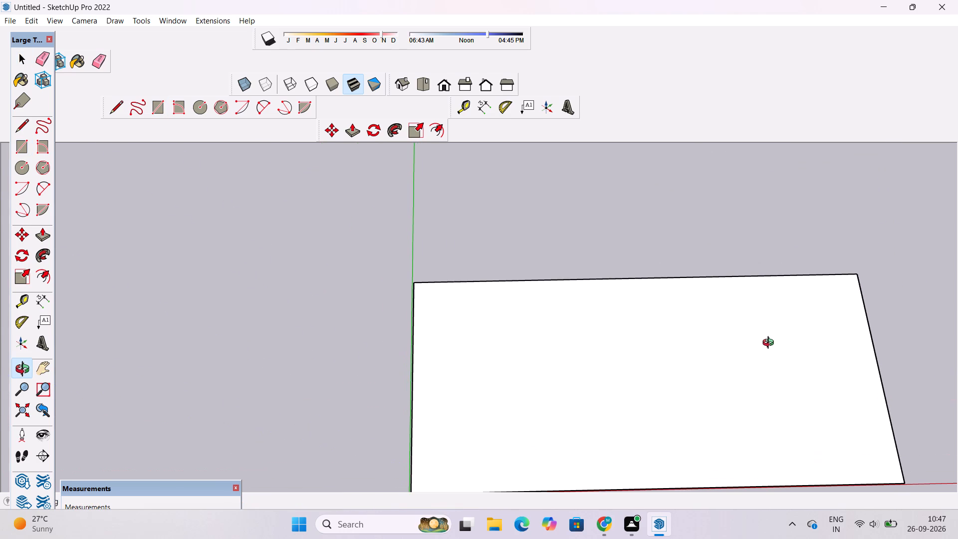
scroll(770, 344, "down", 2)
left_click_drag(767, 343, 712, 309, "shift")
left_click_drag(711, 309, 642, 305, "shift")
left_click_drag(641, 325, 647, 377)
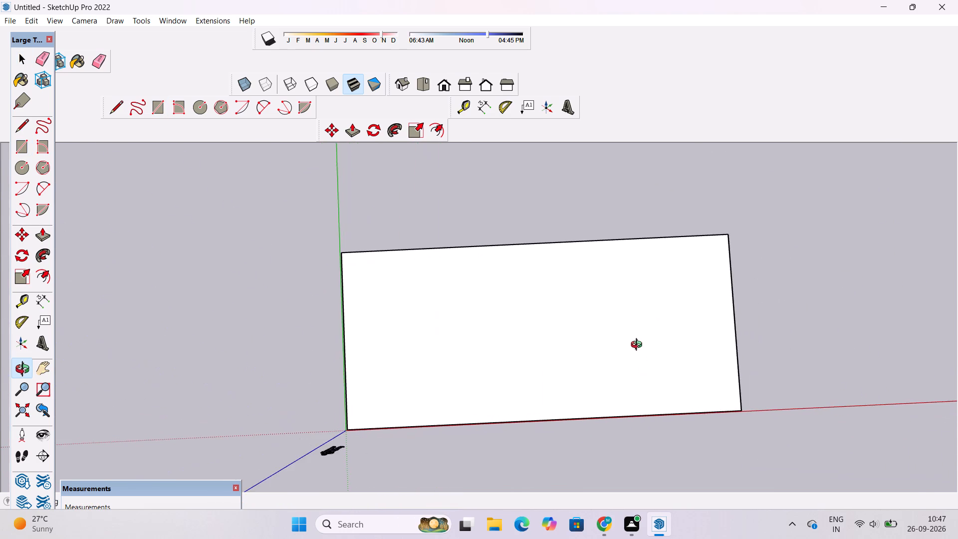
scroll(595, 333, "up", 4)
left_click_drag(459, 346, 409, 326)
left_click_drag(412, 337, 451, 348)
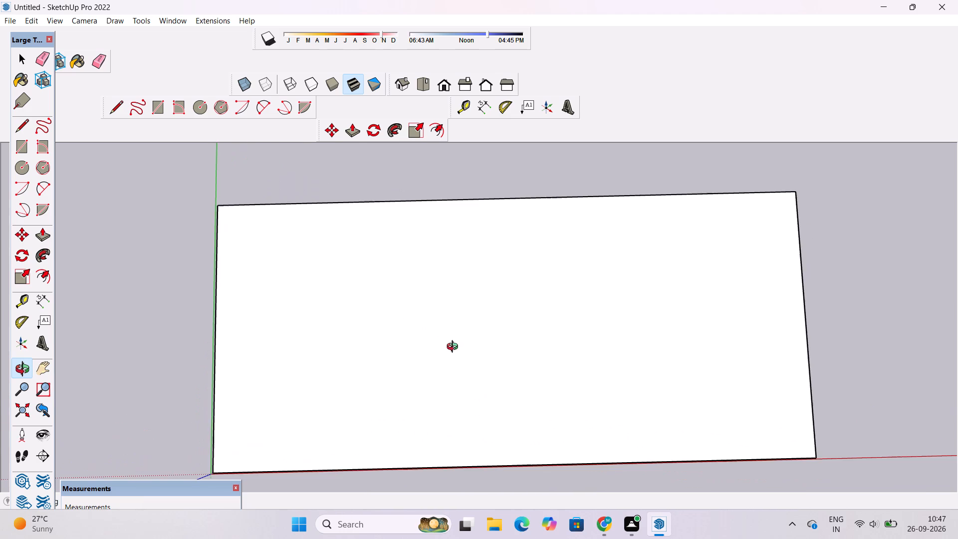
left_click(455, 348)
left_click_drag(459, 343, 451, 366)
scroll(450, 363, "up", 2, "shift")
scroll(448, 362, "down", 5, "shift")
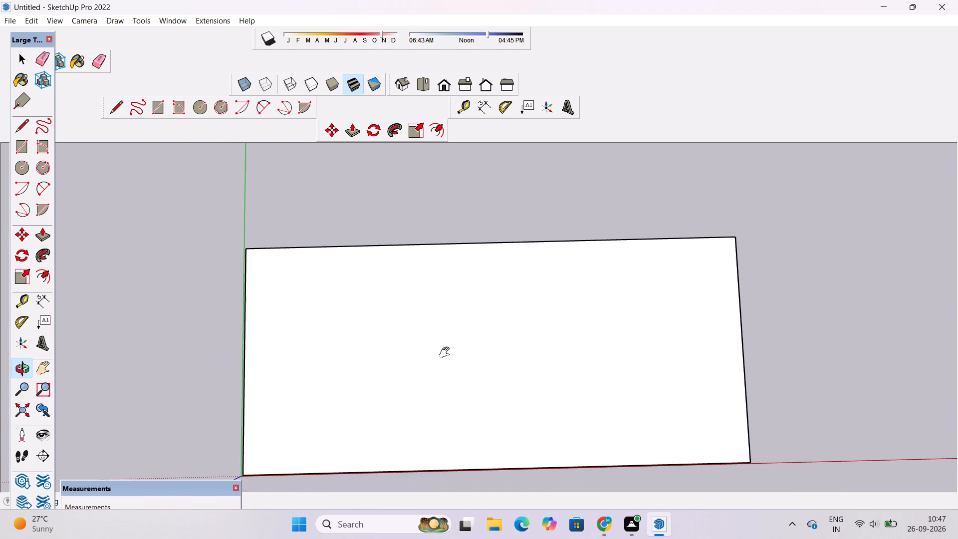
left_click_drag(447, 353, 421, 389, "shift")
scroll(451, 323, "up", 3)
left_click_drag(451, 323, 439, 332, "shift")
left_click(439, 332, "shift")
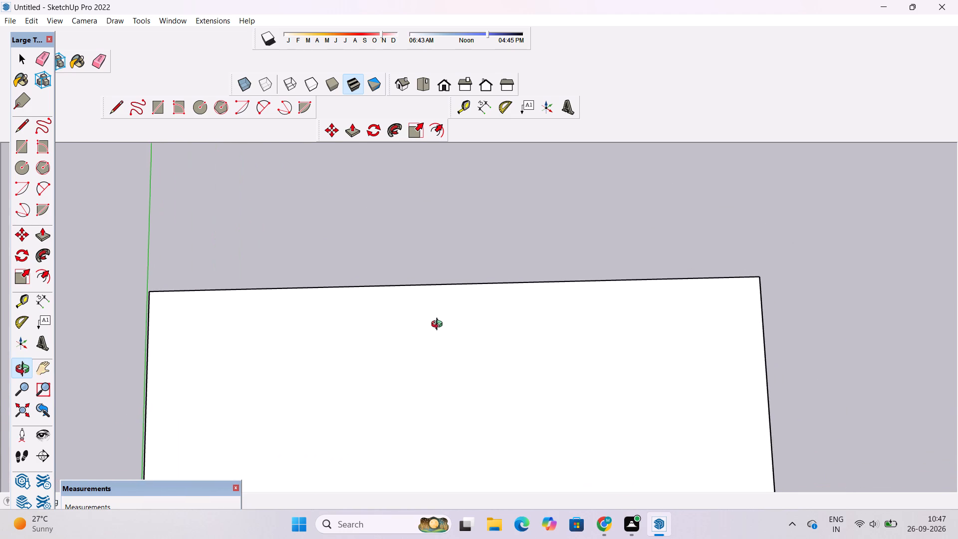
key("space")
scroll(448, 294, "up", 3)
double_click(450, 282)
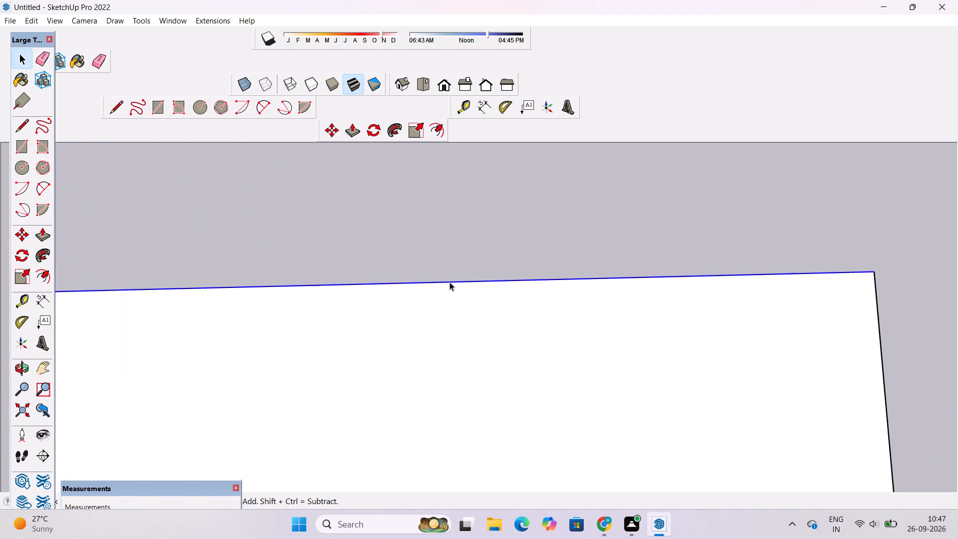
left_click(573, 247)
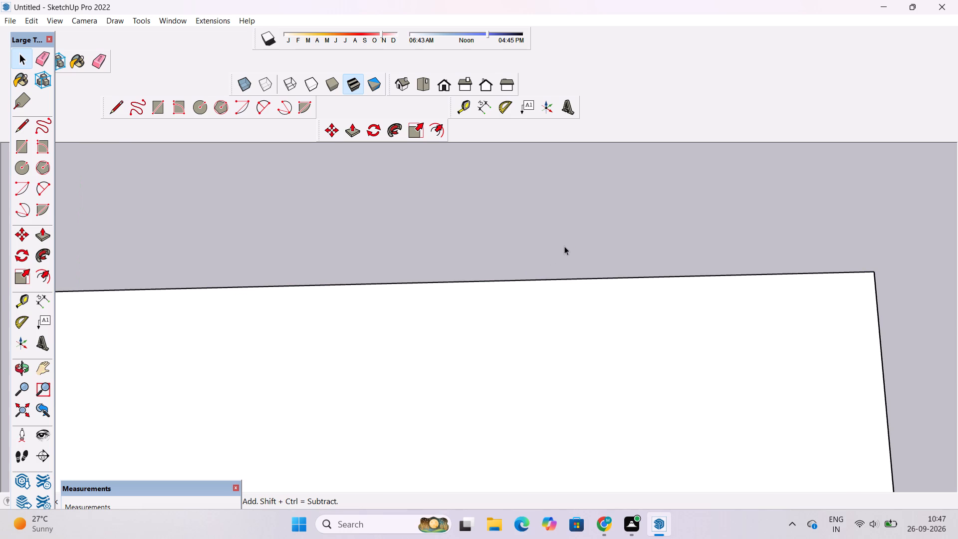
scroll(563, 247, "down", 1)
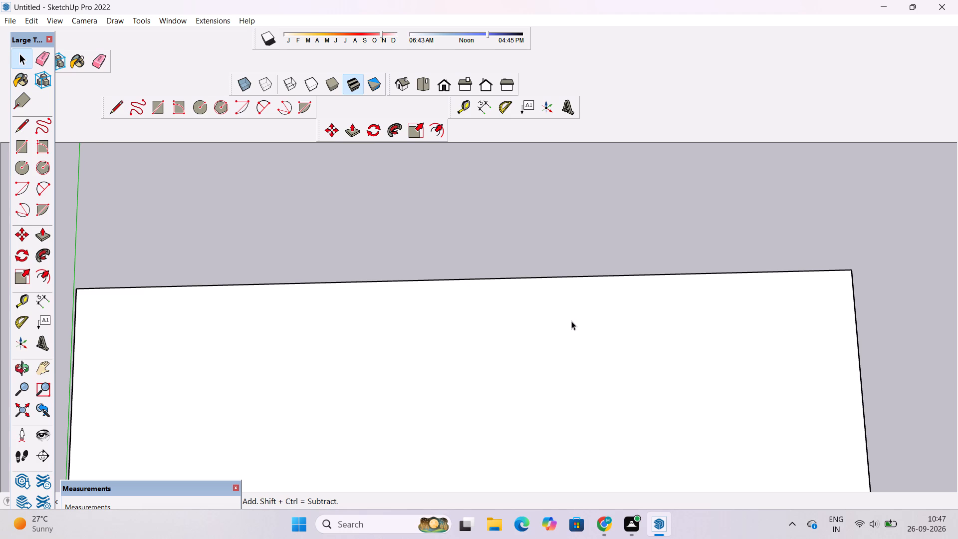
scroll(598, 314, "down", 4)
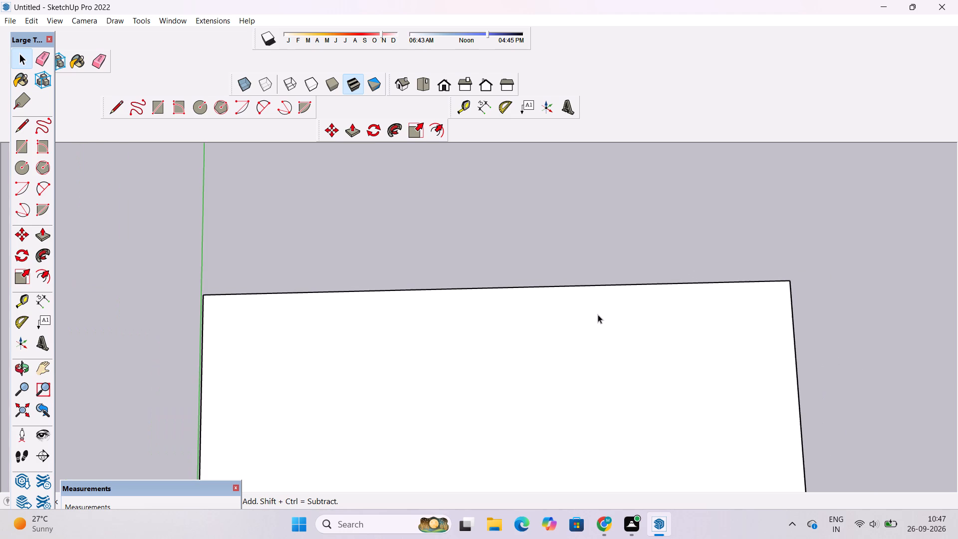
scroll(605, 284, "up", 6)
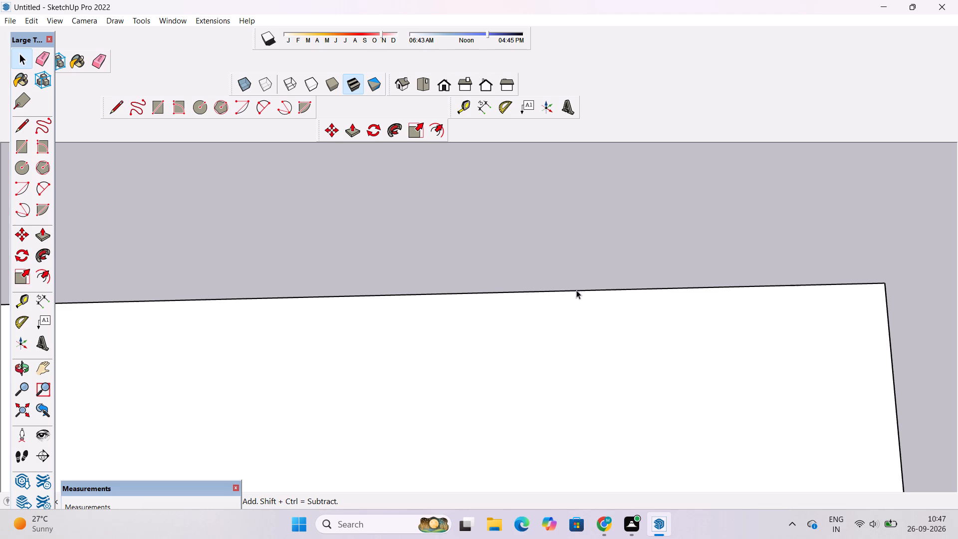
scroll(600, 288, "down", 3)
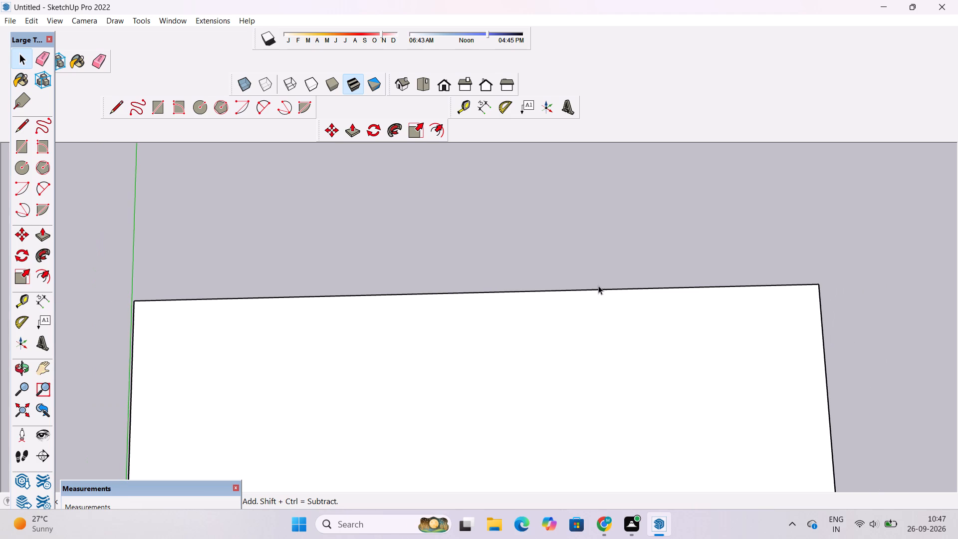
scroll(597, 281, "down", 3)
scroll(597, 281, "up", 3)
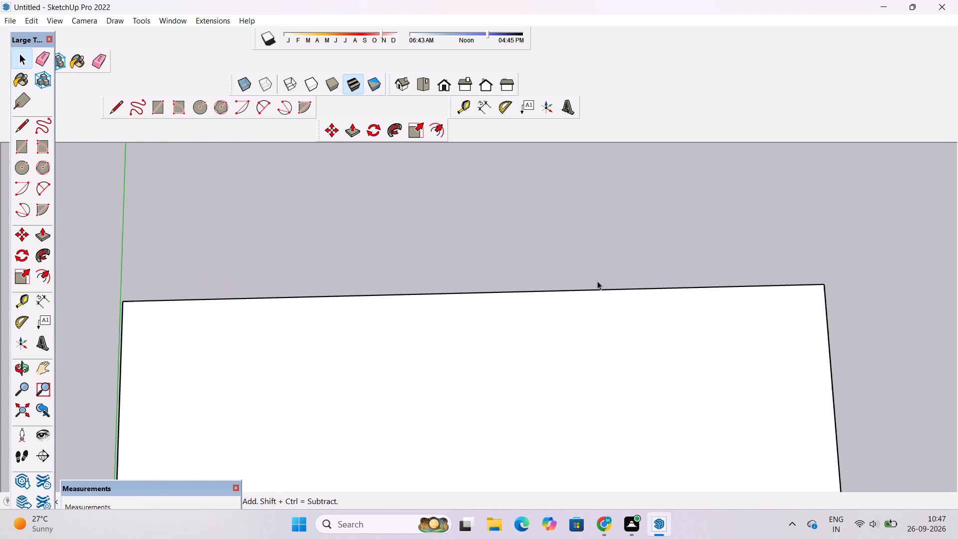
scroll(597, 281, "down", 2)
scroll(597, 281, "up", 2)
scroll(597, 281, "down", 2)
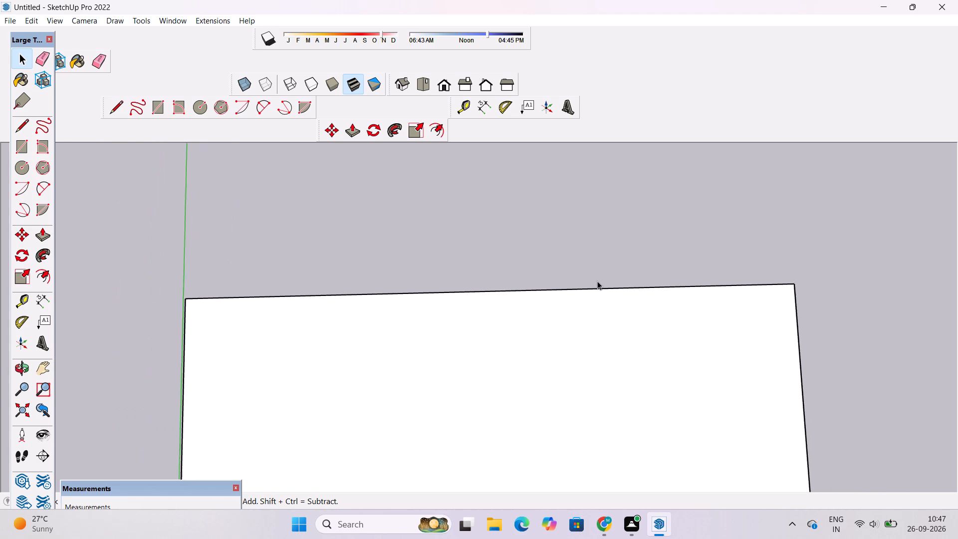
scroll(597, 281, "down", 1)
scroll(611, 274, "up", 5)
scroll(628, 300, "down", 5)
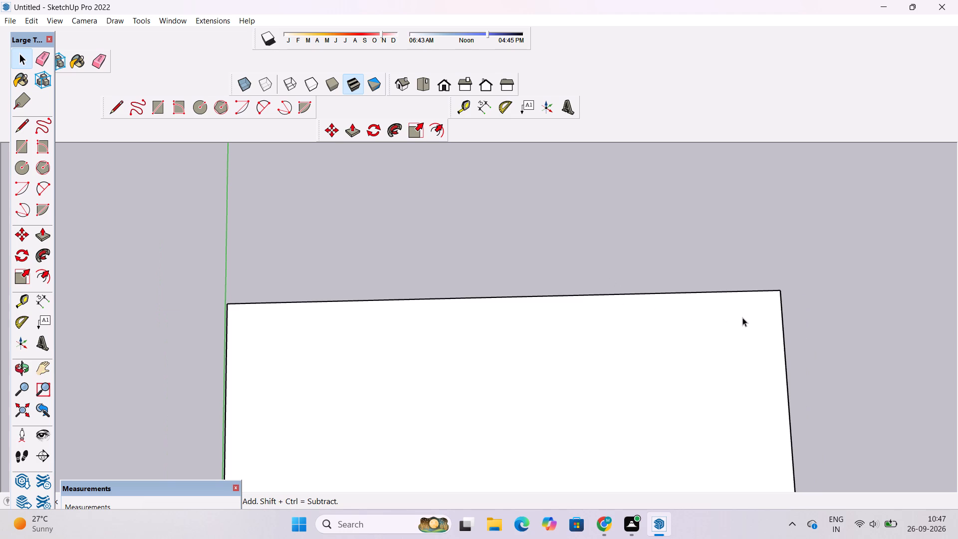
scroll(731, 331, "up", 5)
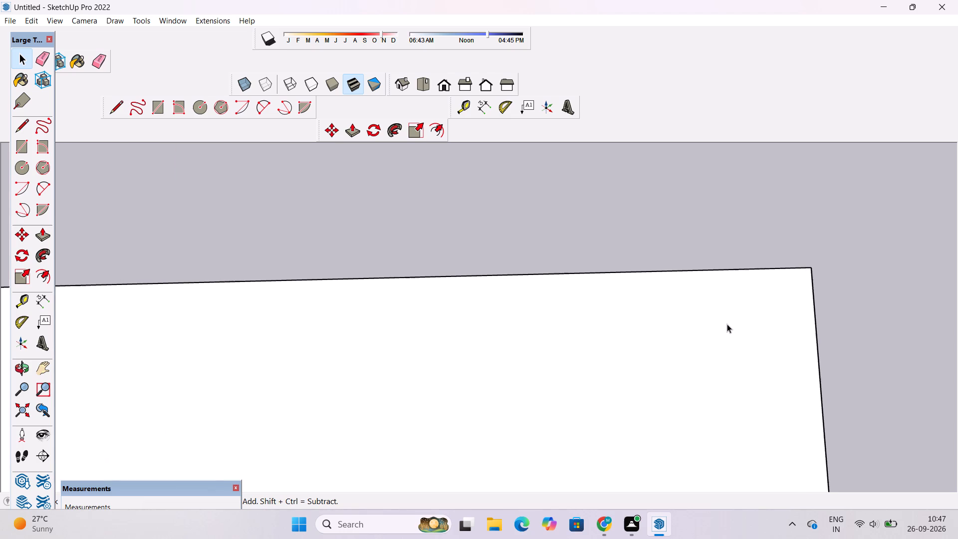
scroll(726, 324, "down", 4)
Move the ground rectangle's far long edge outward by 10' along the green axis from its midpoint.
key("m")
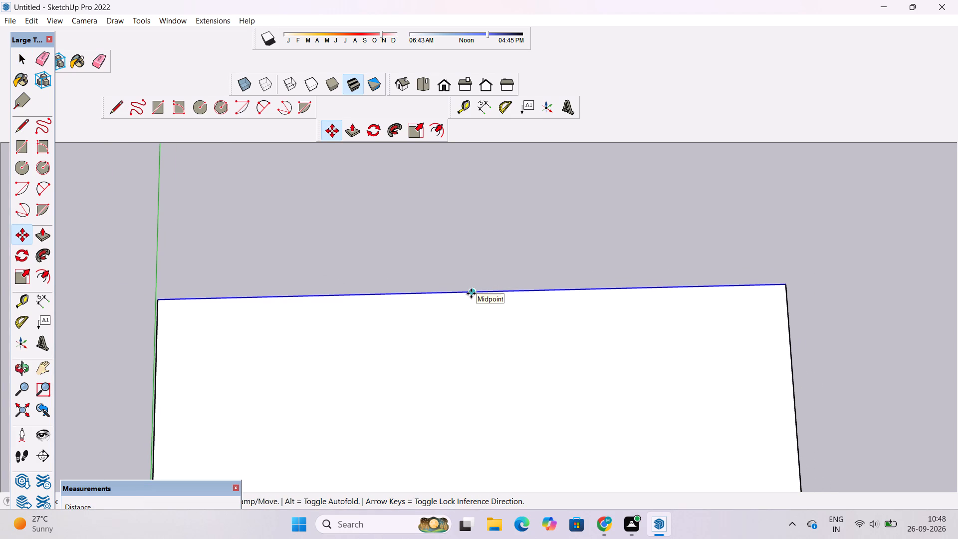
scroll(471, 293, "down", 6)
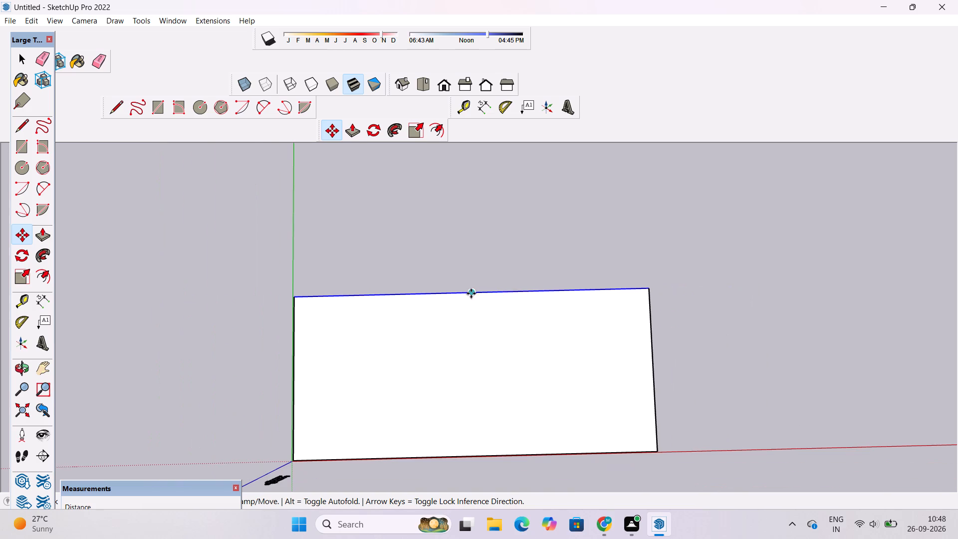
double_click(471, 293)
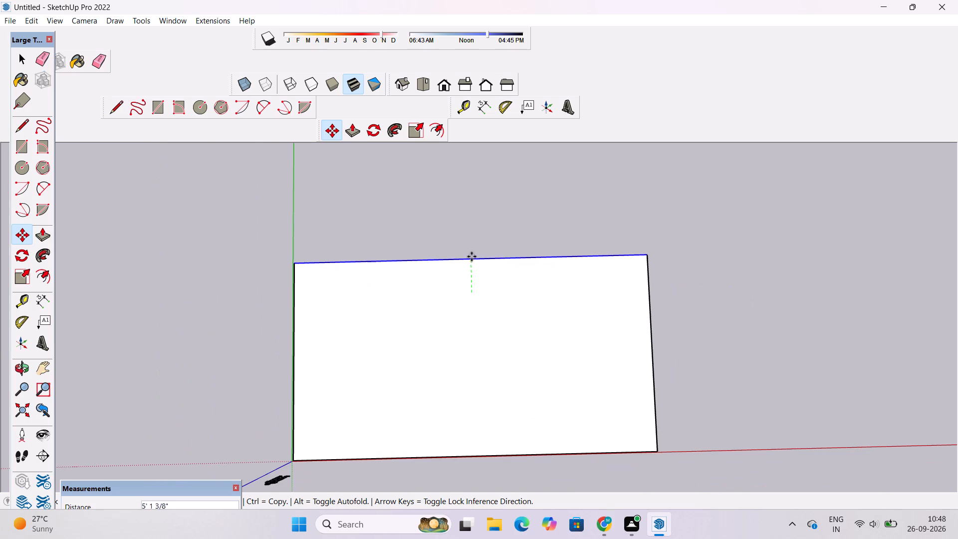
scroll(472, 239, "down", 6)
scroll(472, 222, "up", 12)
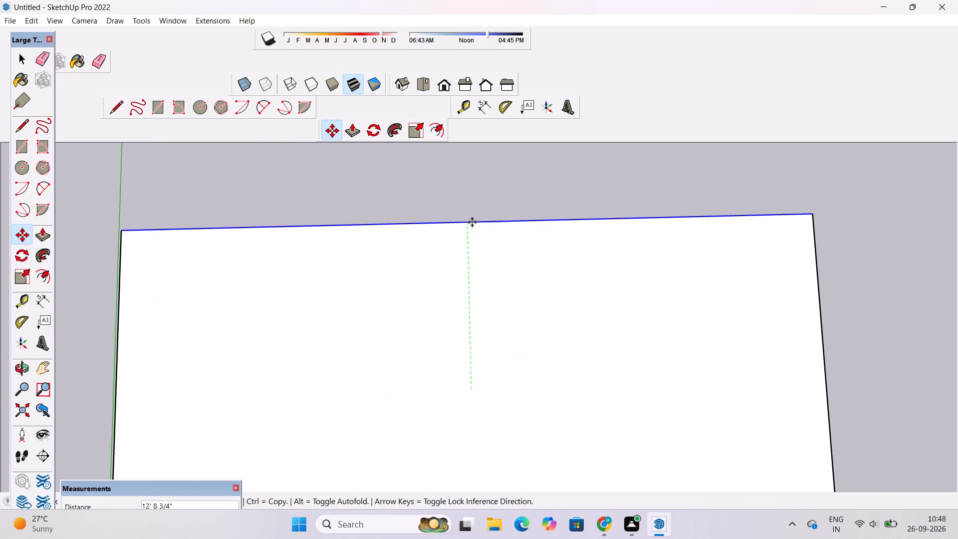
scroll(472, 222, "down", 4)
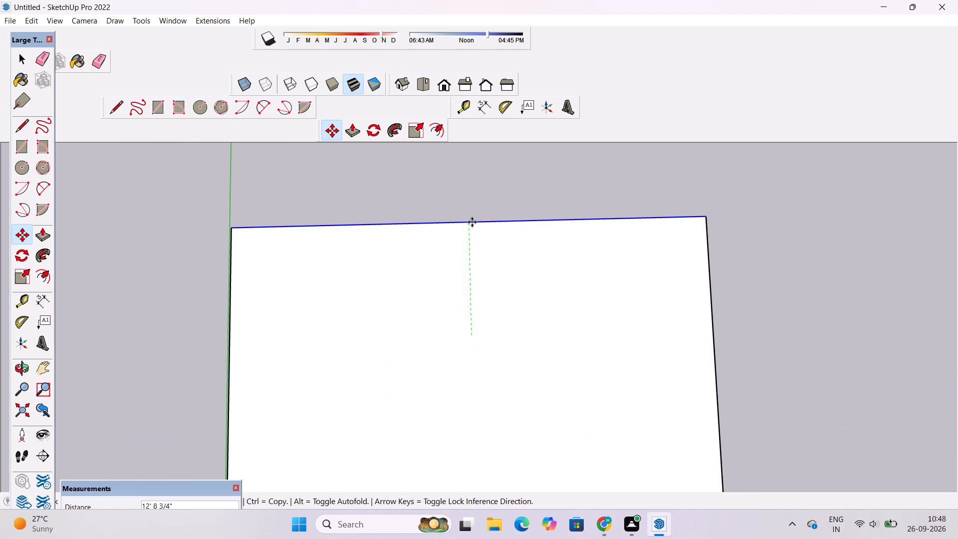
scroll(472, 222, "down", 1)
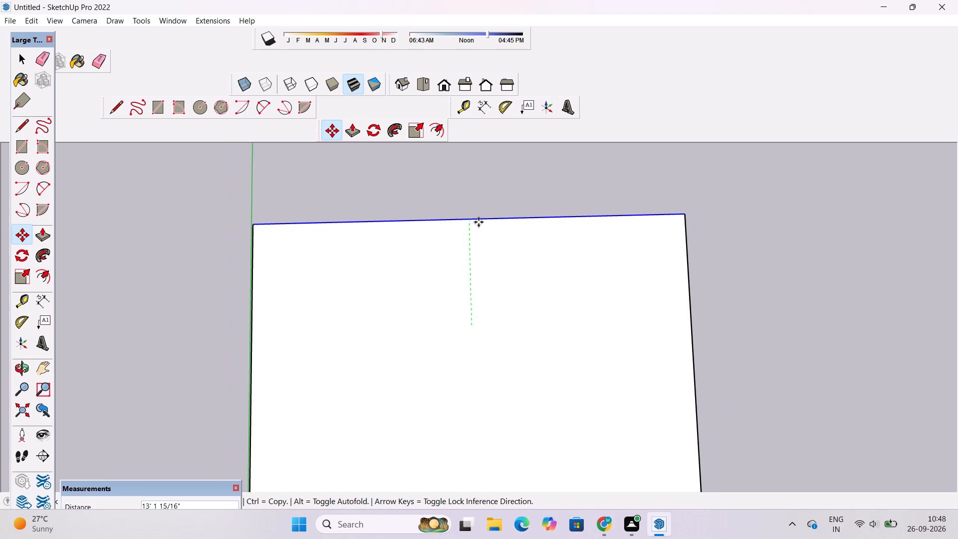
type("10'")
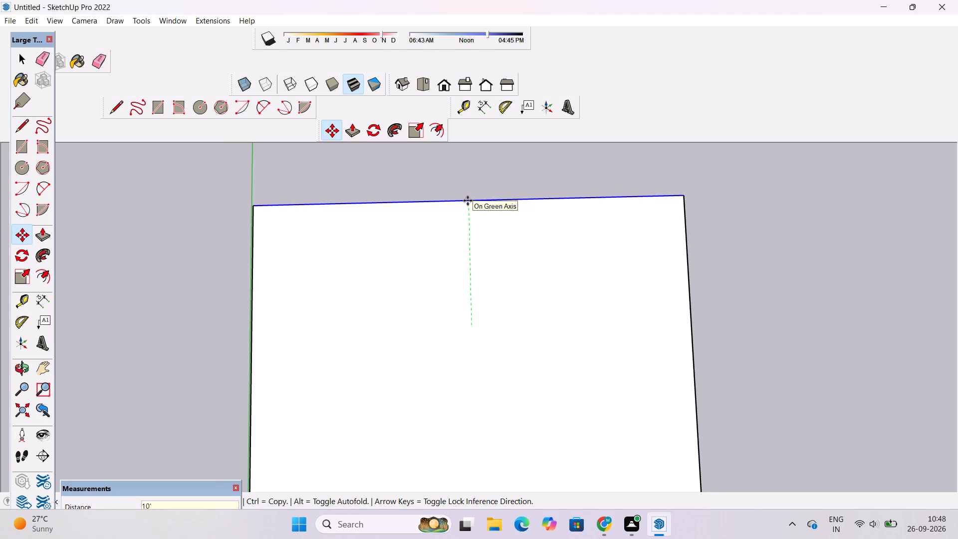
key("Return")
Examine the deepened ground rectangle from steeper and lower viewing angles.
key("o")
scroll(512, 248, "down", 13)
scroll(525, 326, "up", 3)
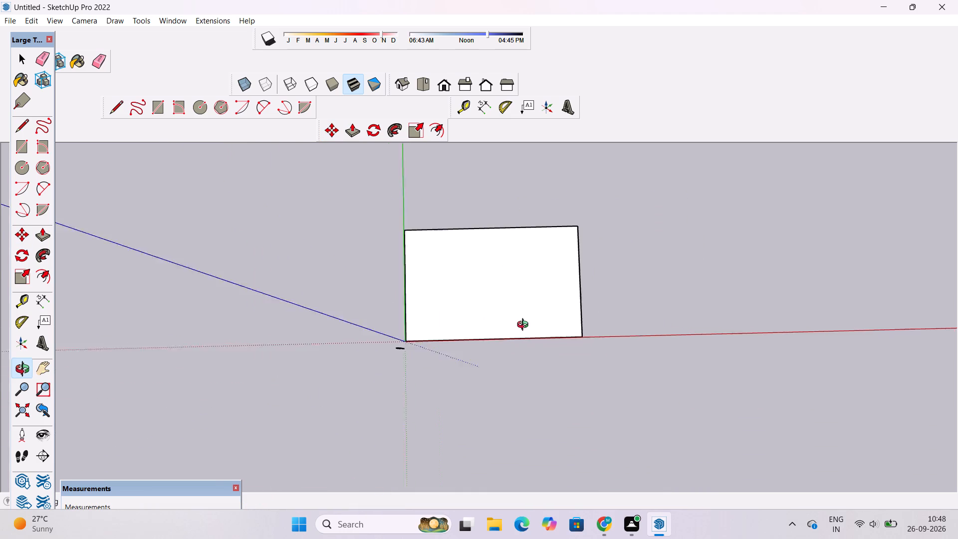
scroll(525, 326, "up", 2)
left_click_drag(525, 326, 506, 321, "shift")
left_click_drag(504, 346, 491, 287)
scroll(493, 304, "up", 5)
left_click_drag(489, 337, 482, 361, "shift")
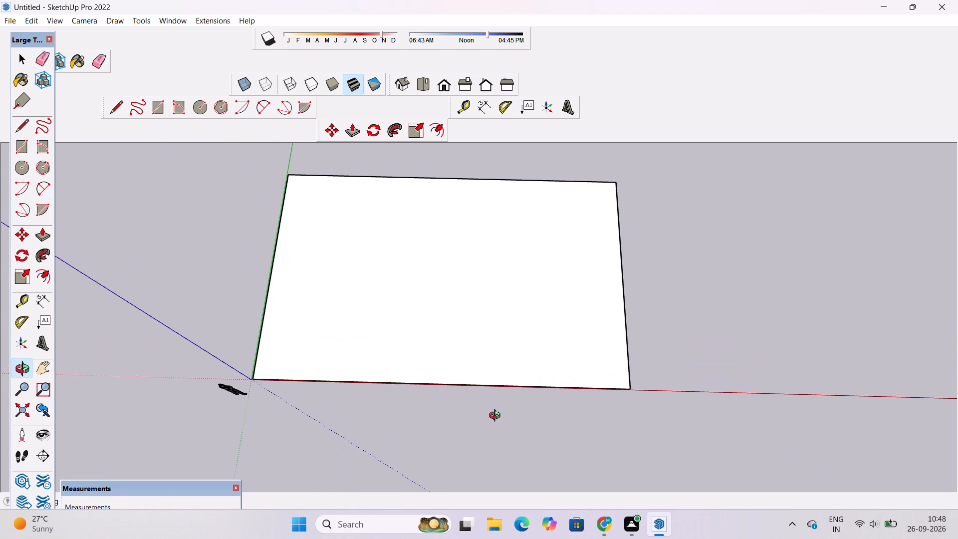
left_click_drag(497, 417, 524, 332)
scroll(525, 327, "up", 4)
left_click_drag(513, 378, 505, 327)
scroll(505, 322, "down", 7)
left_click_drag(528, 324, 518, 375)
scroll(493, 288, "up", 4)
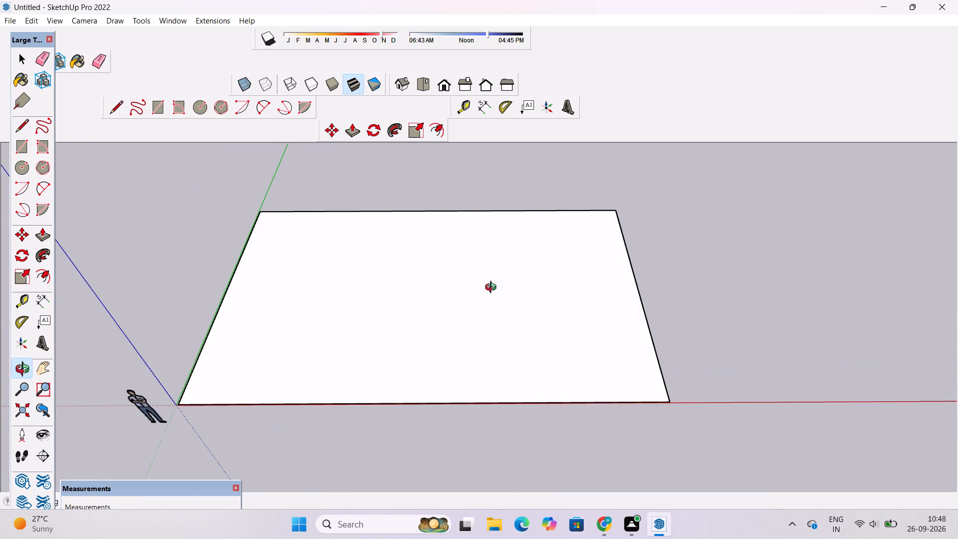
left_click_drag(484, 306, 510, 246, "shift")
scroll(509, 246, "down", 4)
left_click_drag(509, 246, 490, 317, "shift")
scroll(489, 317, "up", 3)
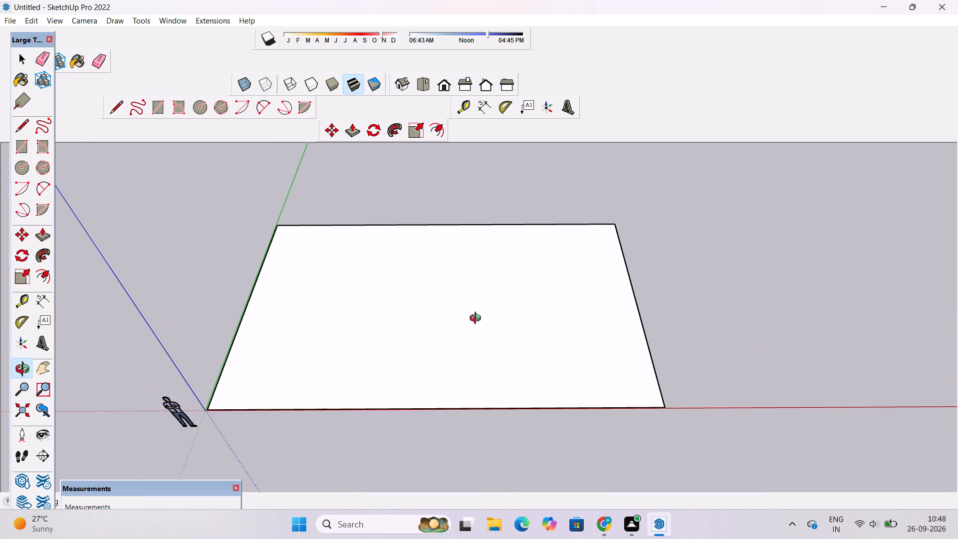
scroll(478, 319, "up", 1)
left_click_drag(478, 332, 515, 256, "shift")
left_click(515, 256, "shift")
left_click_drag(515, 256, 479, 260, "shift")
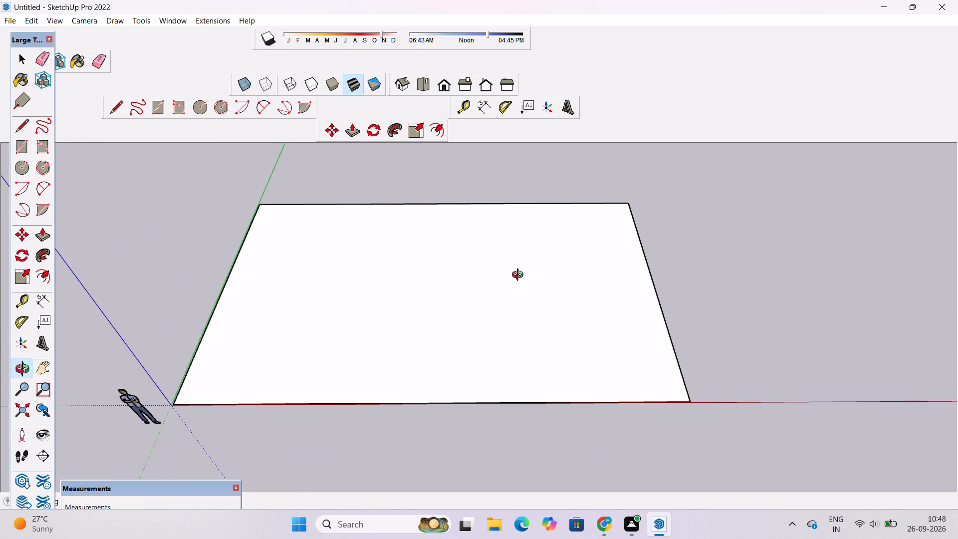
left_click_drag(521, 297, 500, 232, "shift")
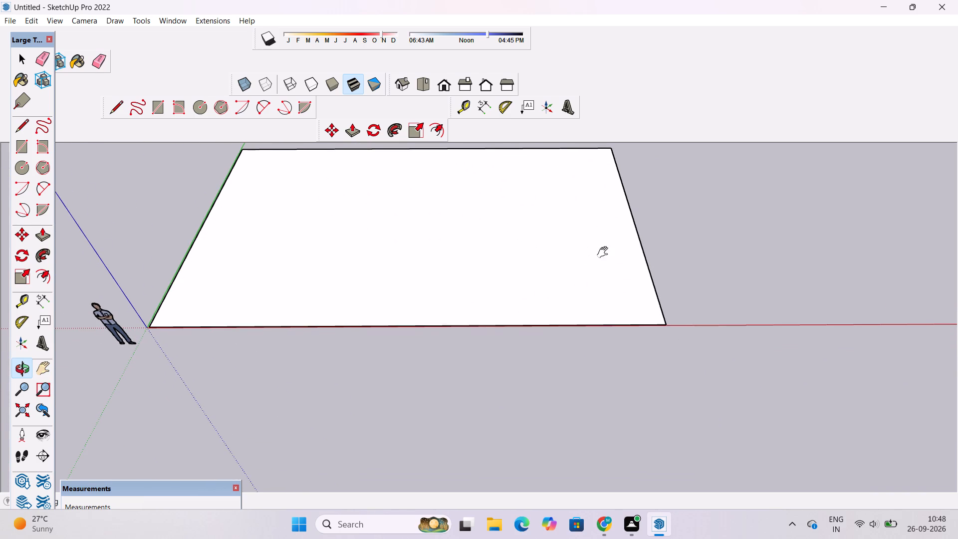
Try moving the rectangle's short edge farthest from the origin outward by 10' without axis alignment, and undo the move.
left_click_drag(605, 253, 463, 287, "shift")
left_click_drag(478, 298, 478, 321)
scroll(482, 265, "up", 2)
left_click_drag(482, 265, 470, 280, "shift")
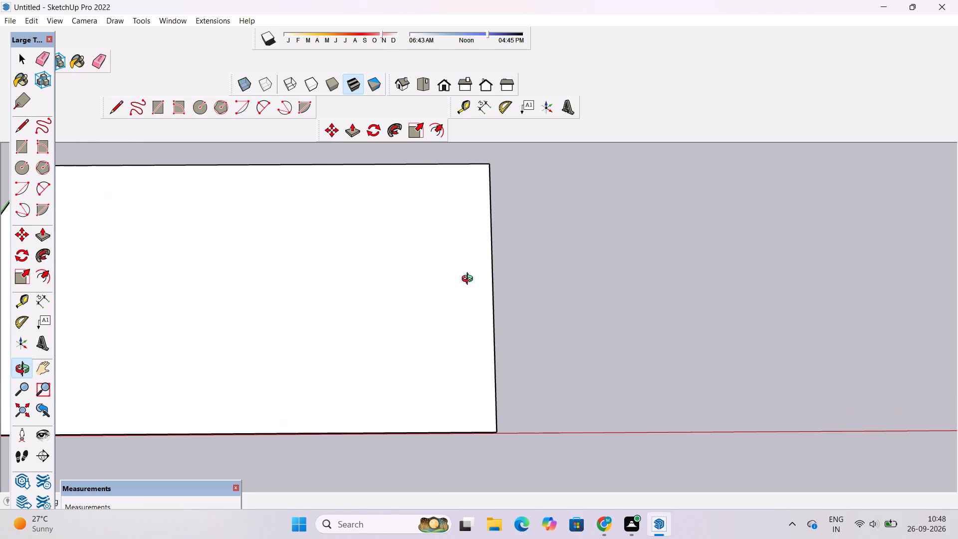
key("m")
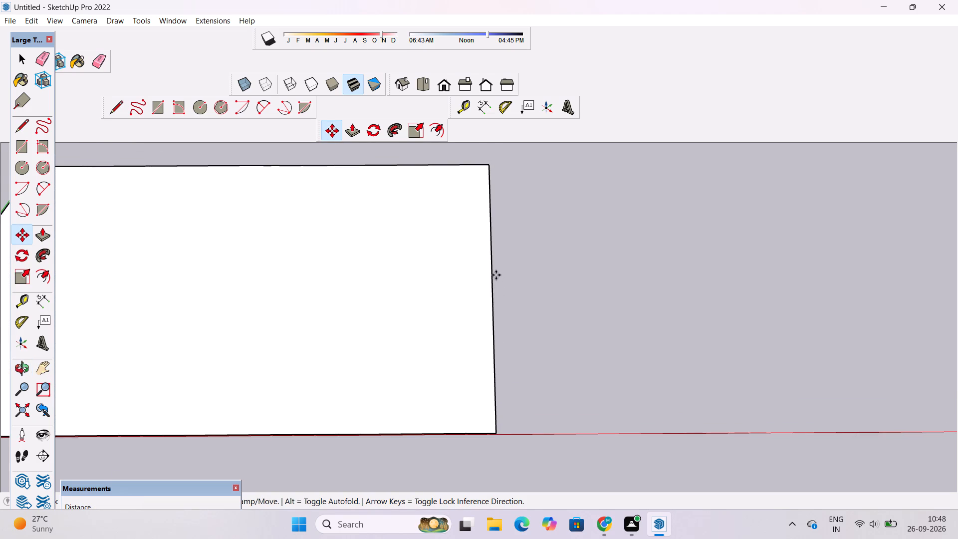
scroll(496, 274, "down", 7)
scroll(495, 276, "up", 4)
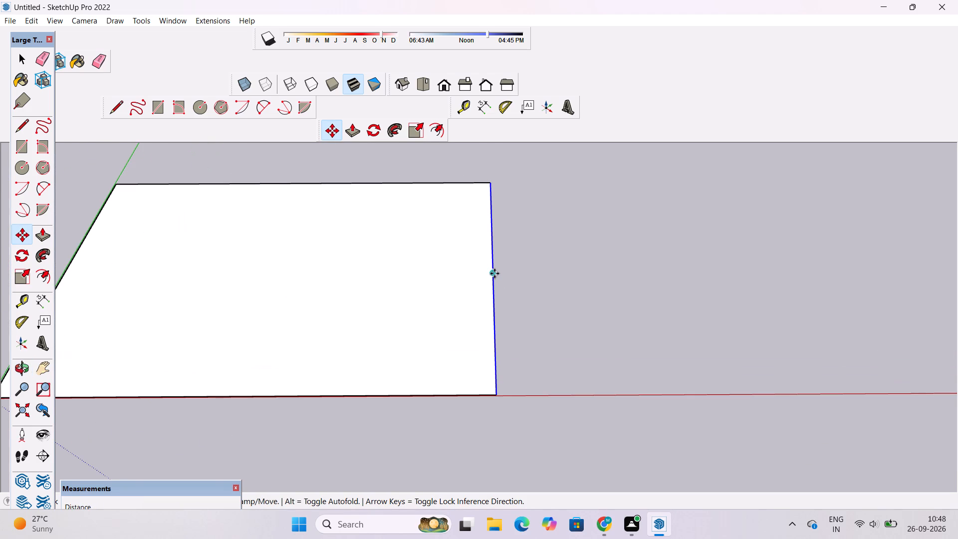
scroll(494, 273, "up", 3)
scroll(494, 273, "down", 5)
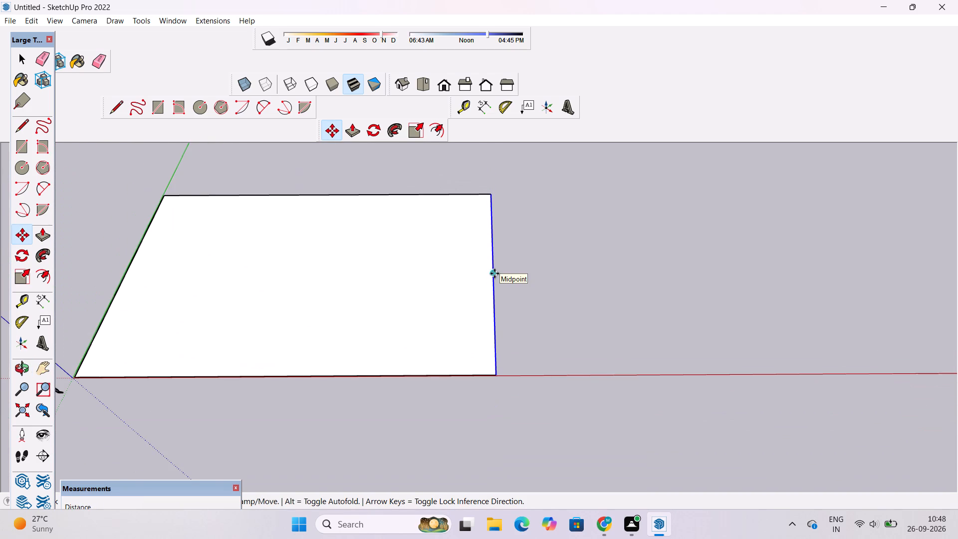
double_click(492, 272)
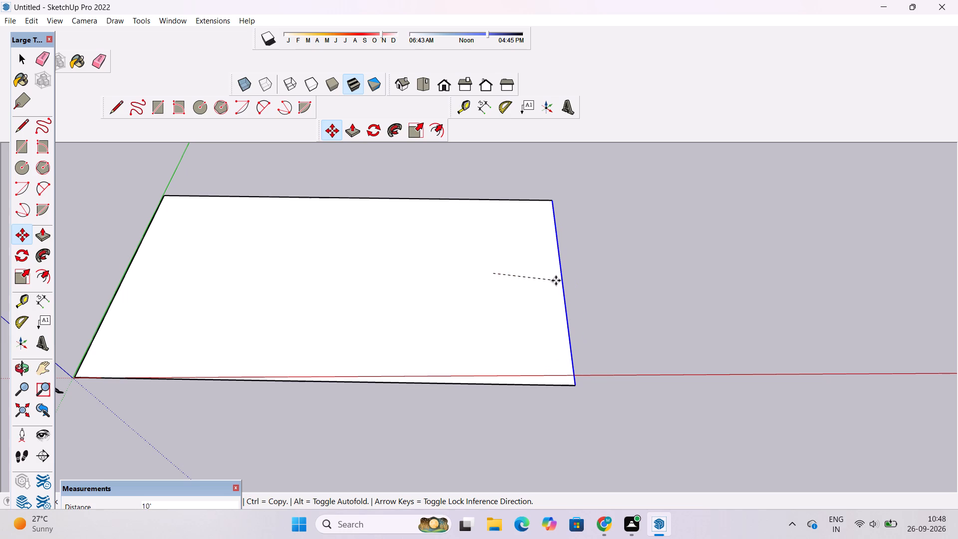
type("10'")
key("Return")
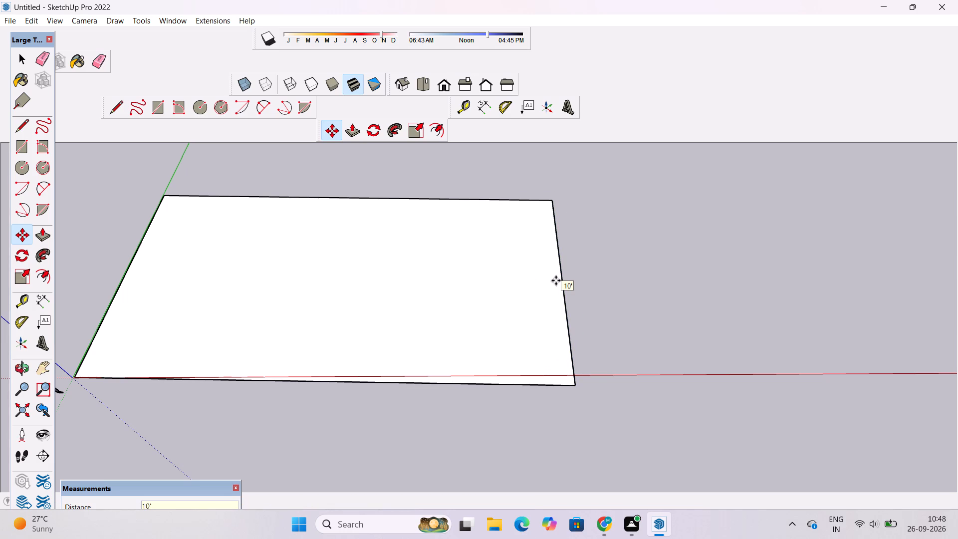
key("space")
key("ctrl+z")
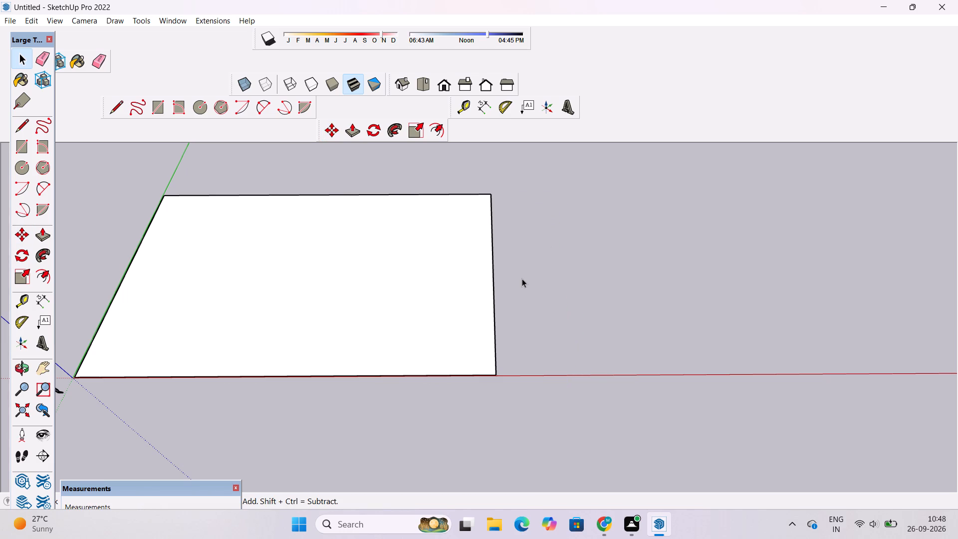
Move the rectangle's short edge farthest from the origin outward by 10' along the red axis from its midpoint.
key("m")
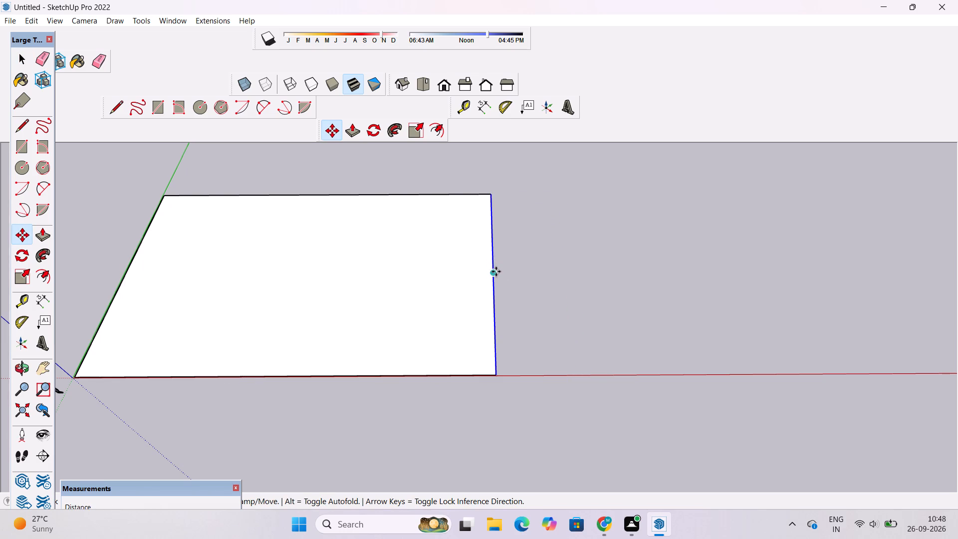
double_click(491, 273)
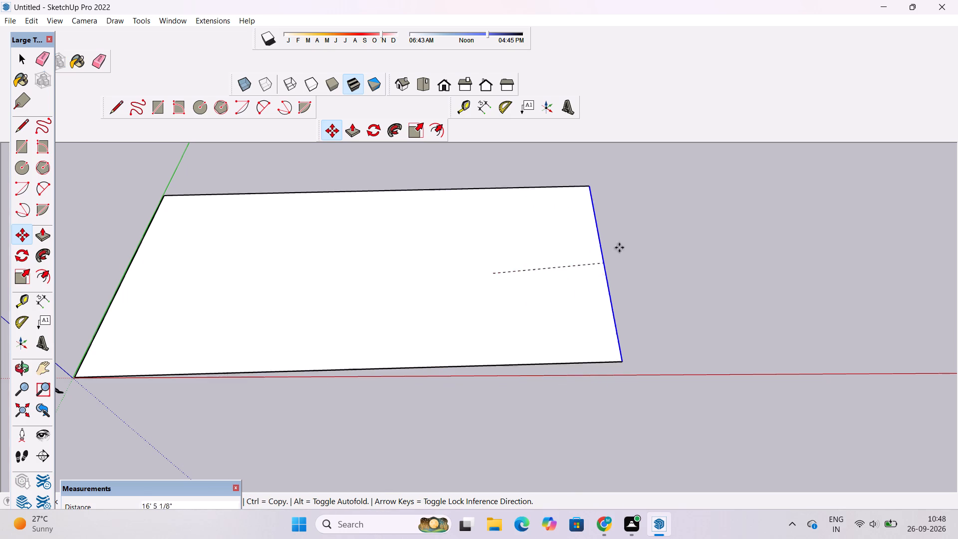
type("10")
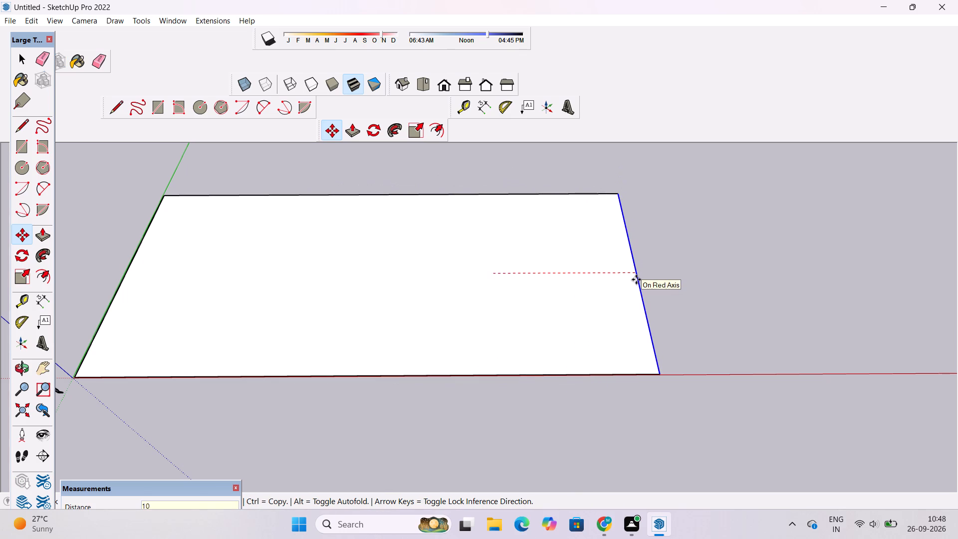
key("apostrophe")
key("Return")
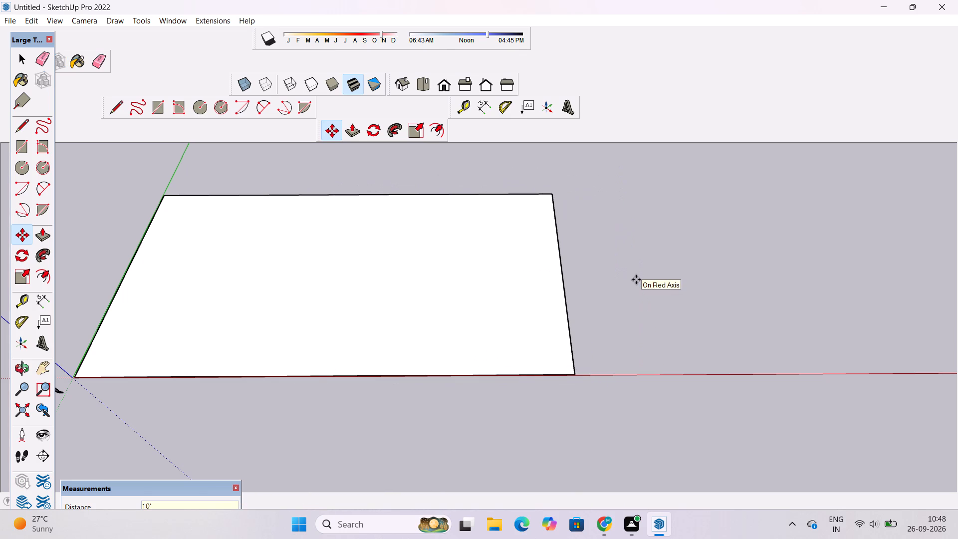
key("space")
Examine the widened ground rectangle and its alignment with the red and green axes from several viewing angles.
type("o")
scroll(633, 284, "down", 6)
left_click_drag(565, 283, 558, 361)
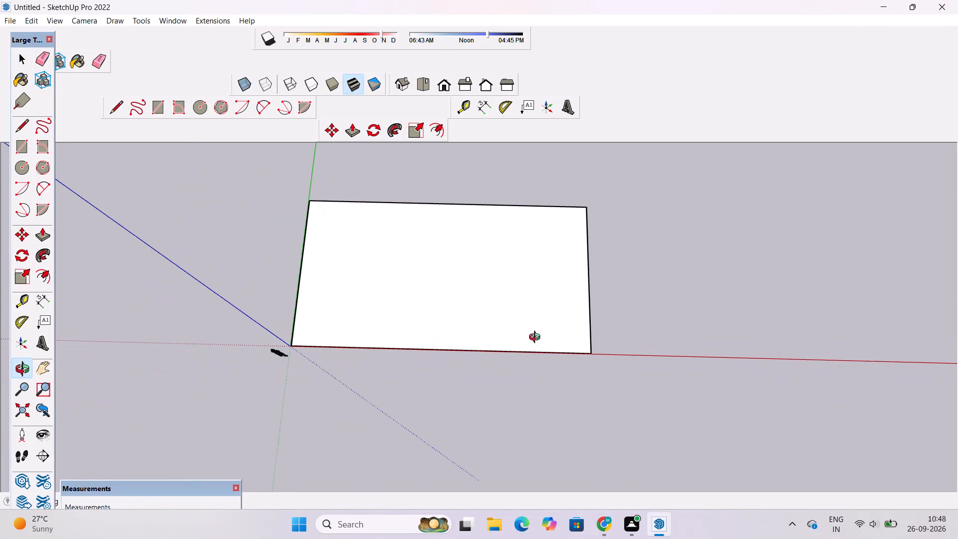
scroll(512, 326, "up", 3)
left_click_drag(501, 321, 548, 389, "shift")
scroll(477, 352, "up", 4)
left_click_drag(474, 374, 509, 362)
scroll(505, 351, "down", 7)
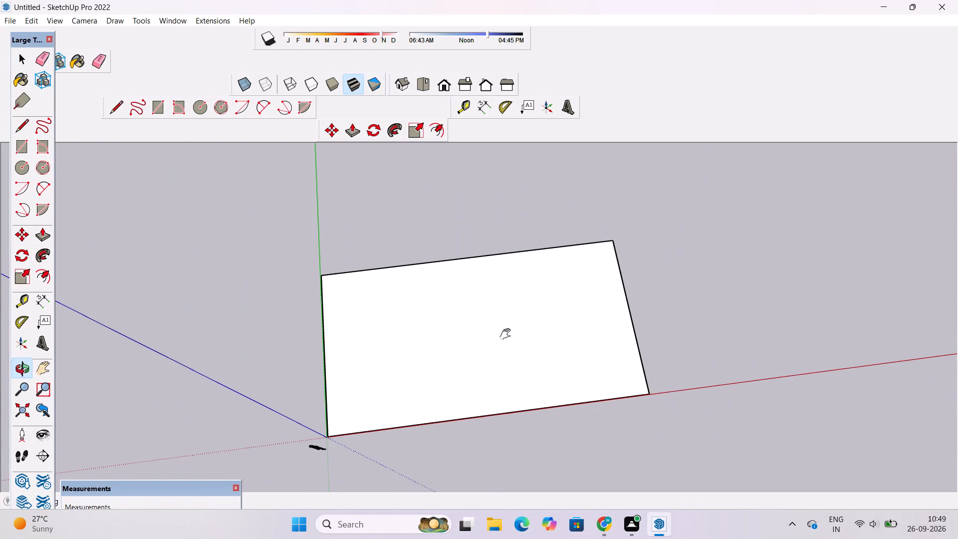
left_click_drag(507, 334, 508, 374, "shift")
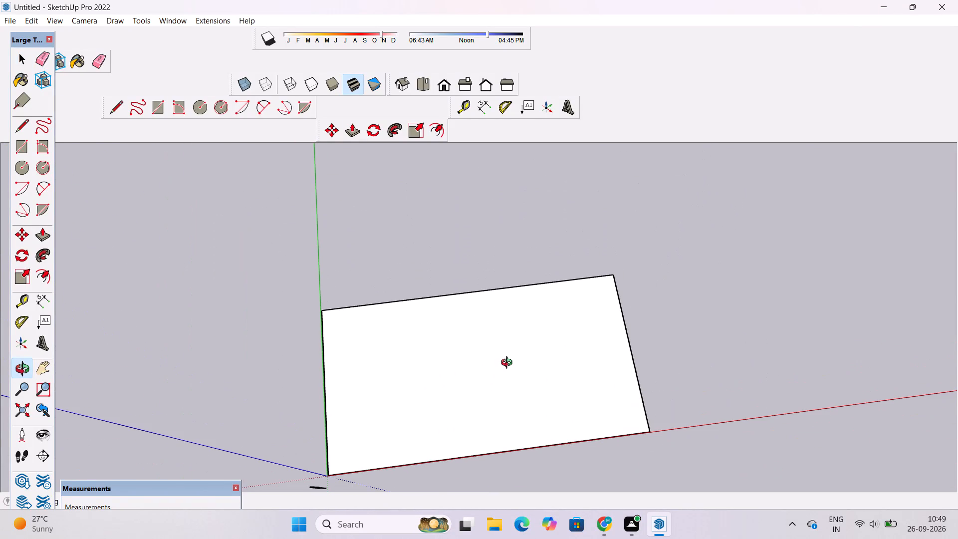
scroll(509, 364, "down", 6)
left_click_drag(599, 370, 521, 376)
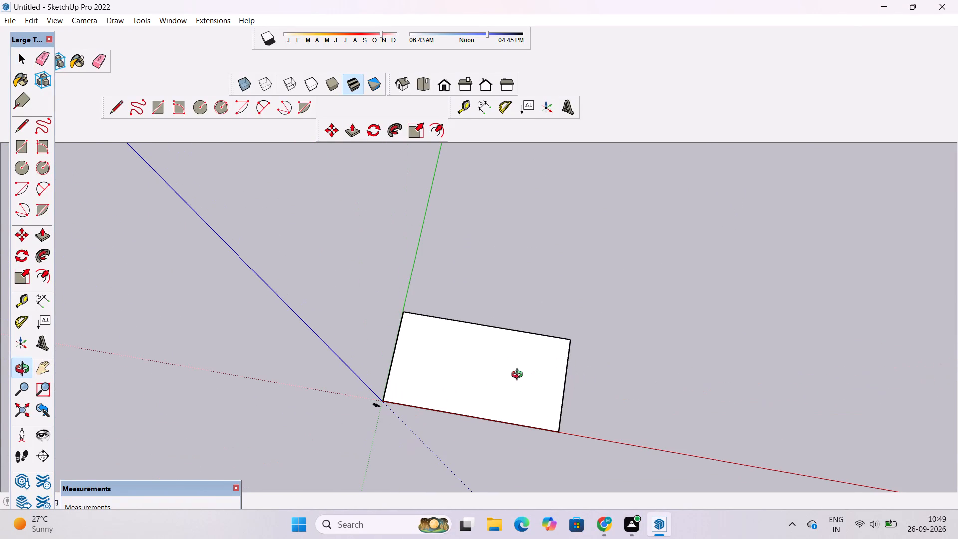
scroll(509, 384, "down", 3)
left_click_drag(480, 405, 569, 394)
scroll(549, 386, "up", 4)
left_click_drag(523, 394, 503, 443)
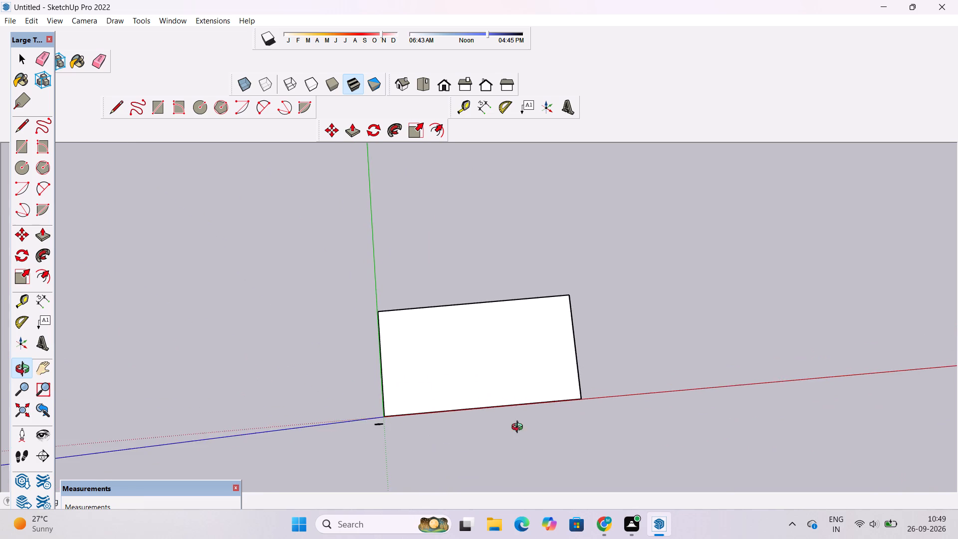
Examine the widened ground rectangle up close and from several viewing angles around its corners and edges.
scroll(509, 320, "up", 5)
left_click_drag(523, 345, 514, 269, "shift")
left_click(514, 269, "shift")
left_click_drag(523, 315, 517, 293)
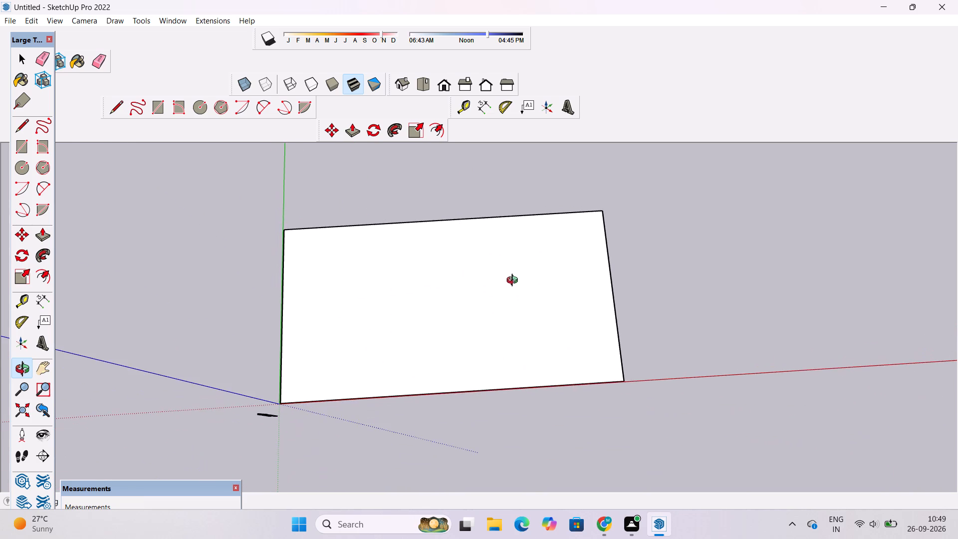
left_click_drag(509, 288, 455, 332)
scroll(507, 344, "up", 5)
left_click_drag(480, 351, 485, 346)
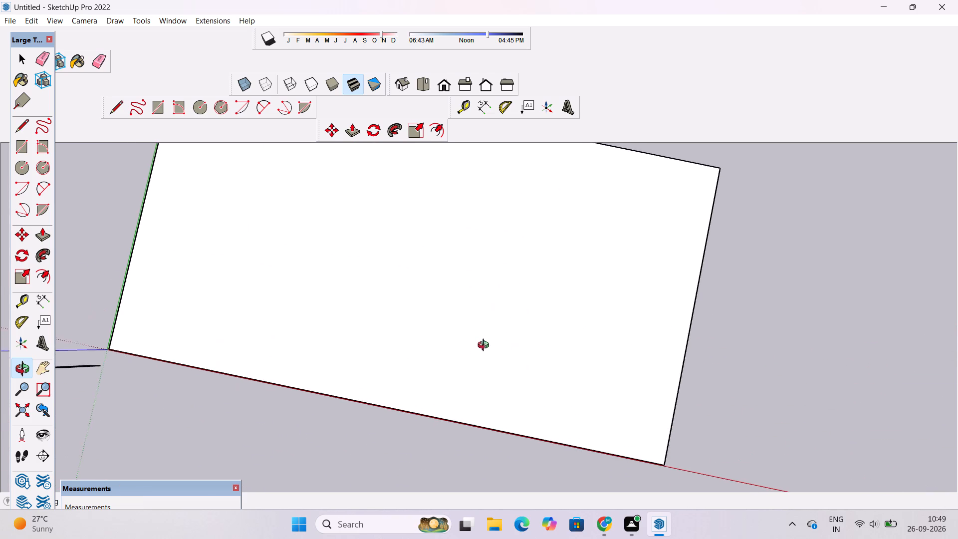
left_click_drag(485, 346, 522, 279)
scroll(524, 267, "down", 6)
left_click_drag(474, 287, 522, 361, "shift")
scroll(506, 346, "up", 5)
left_click_drag(506, 346, 510, 329)
left_click(510, 328)
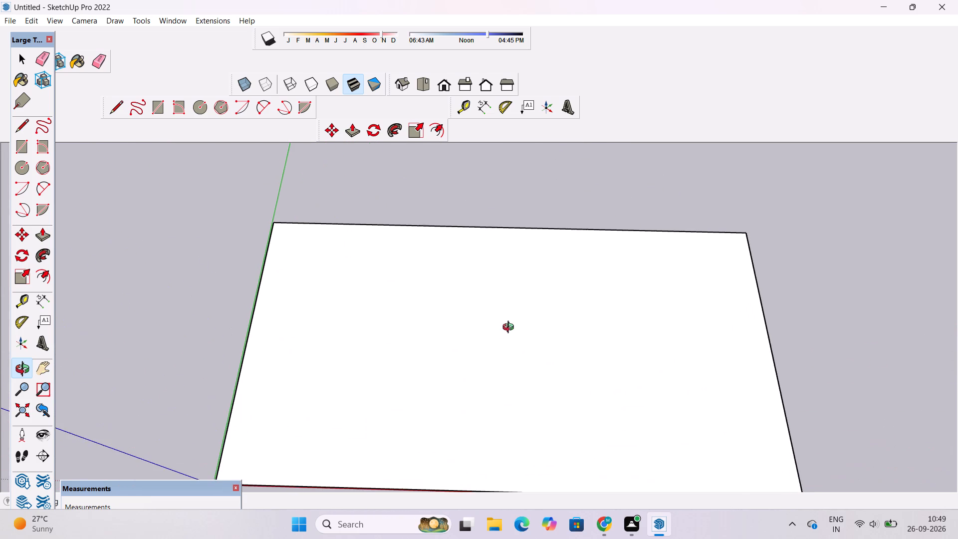
left_click_drag(523, 368, 543, 265)
scroll(547, 272, "up", 3)
scroll(547, 266, "down", 1)
left_click_drag(547, 266, 540, 274, "shift")
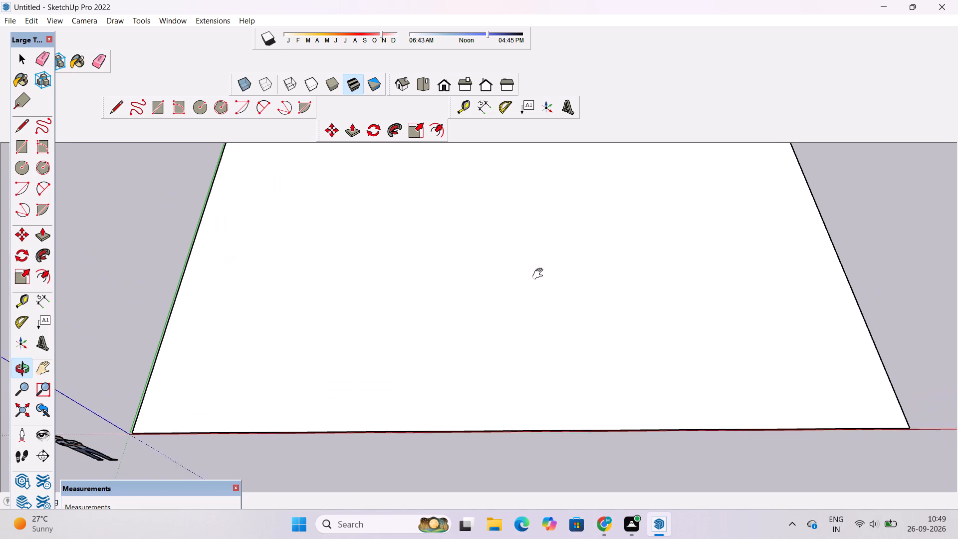
left_click_drag(540, 274, 497, 315, "shift")
scroll(497, 307, "down", 5)
left_click_drag(501, 272, 508, 326)
scroll(485, 213, "up", 9)
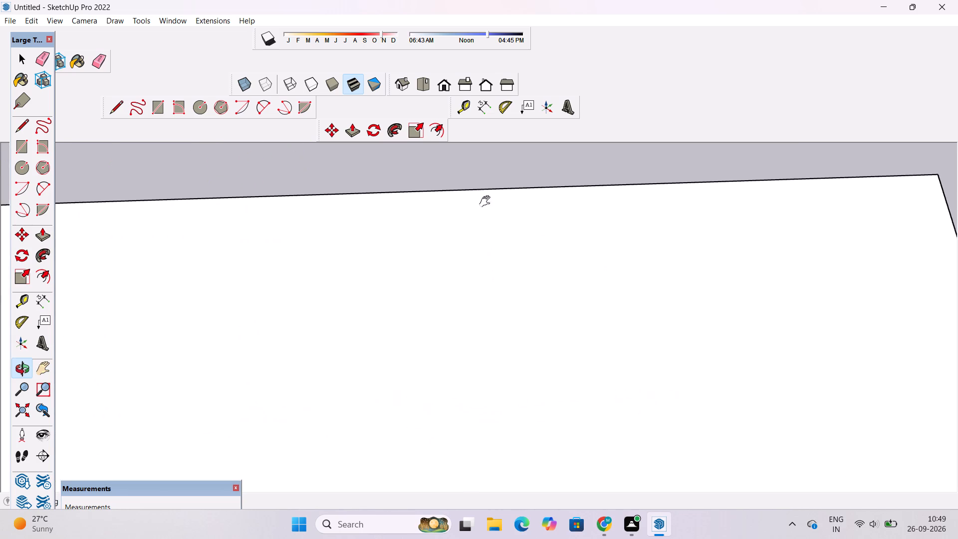
left_click_drag(491, 207, 500, 299, "shift")
scroll(497, 284, "down", 7)
left_click_drag(496, 291, 503, 278, "shift")
left_click_drag(505, 274, 509, 269, "shift")
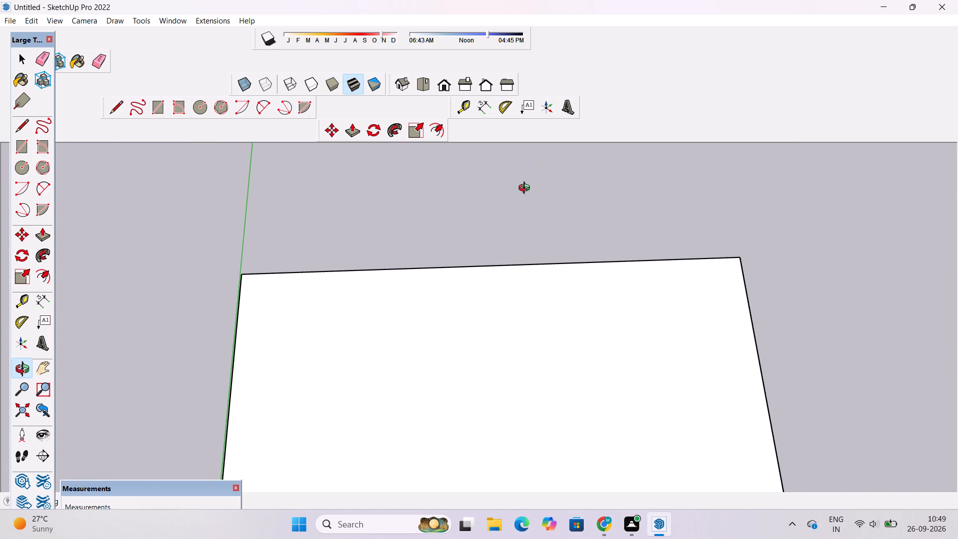
Examine the rectangle's long edge farthest from the red axis and its alignment from near-overhead angles.
scroll(537, 221, "down", 3)
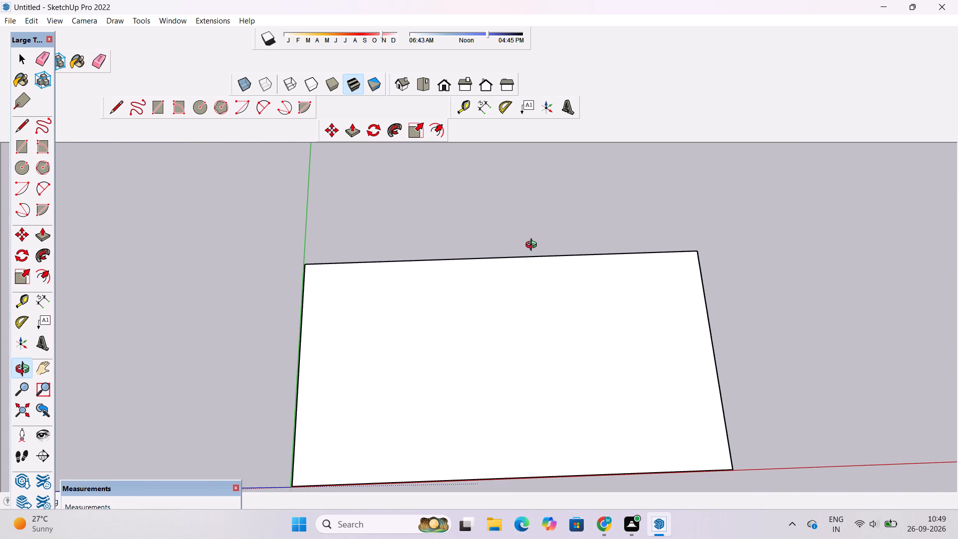
left_click_drag(521, 283, 514, 311)
scroll(516, 276, "up", 1)
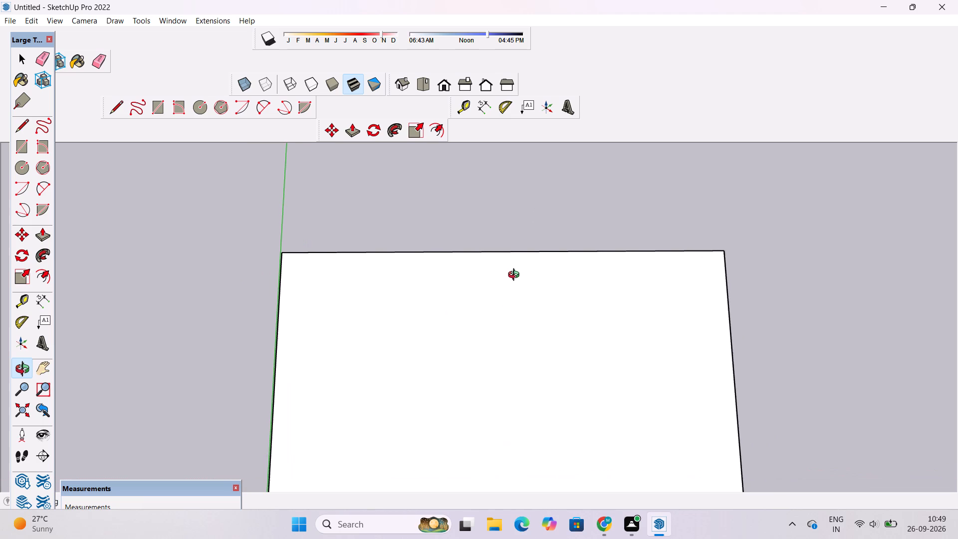
left_click_drag(514, 282, 515, 299)
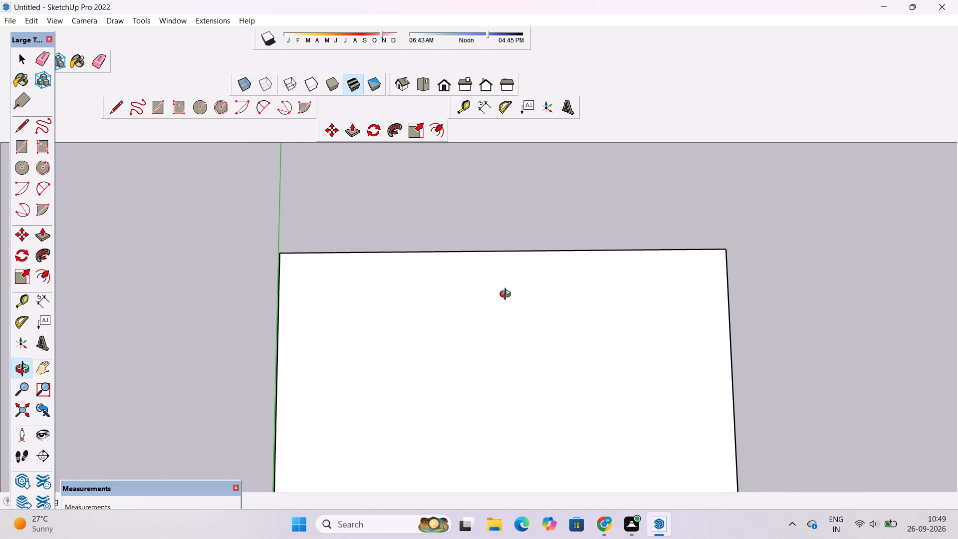
scroll(507, 295, "up", 2)
scroll(506, 300, "down", 1)
left_click_drag(501, 308, 506, 298, "shift")
scroll(506, 292, "up", 2)
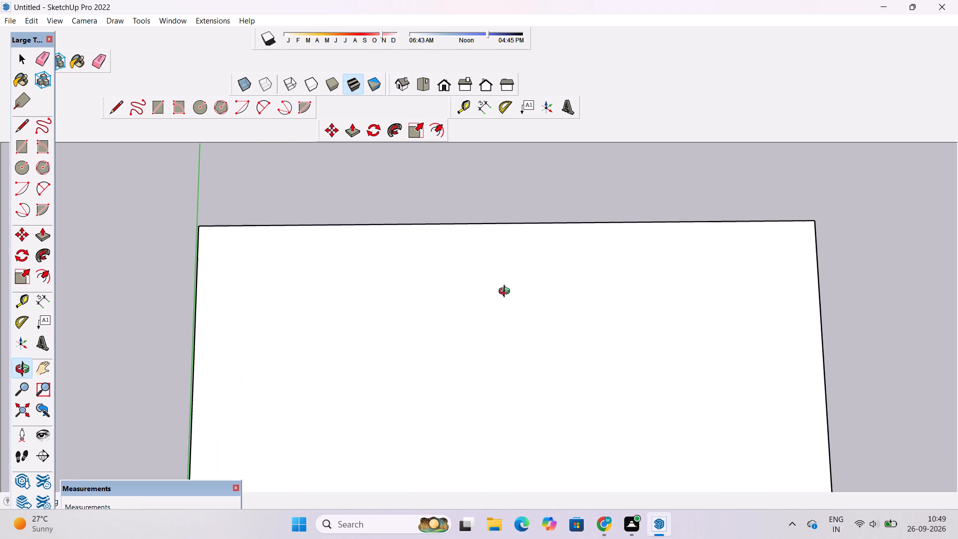
scroll(506, 289, "down", 2)
left_click_drag(506, 289, 509, 297)
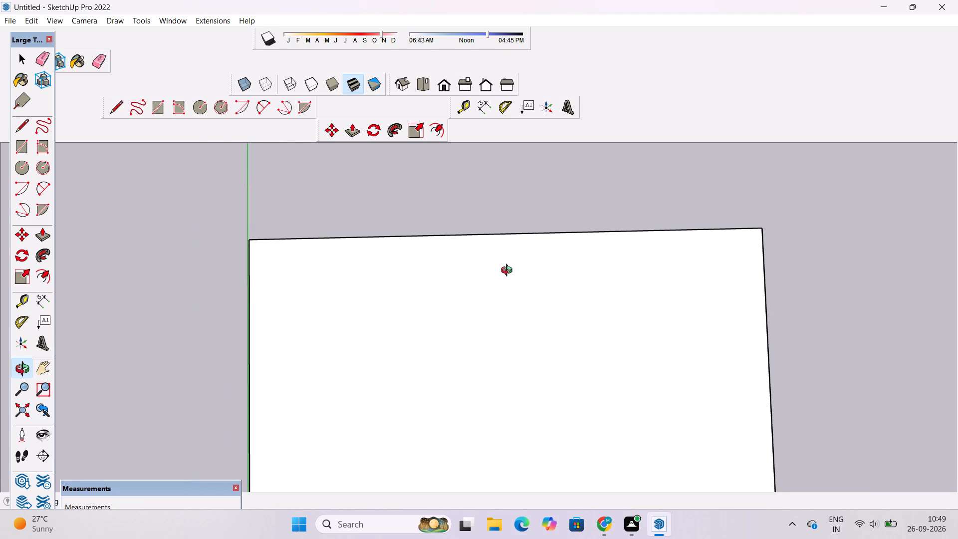
left_click_drag(511, 274, 515, 331, "shift")
scroll(516, 318, "down", 6)
left_click_drag(500, 338, 506, 296, "shift")
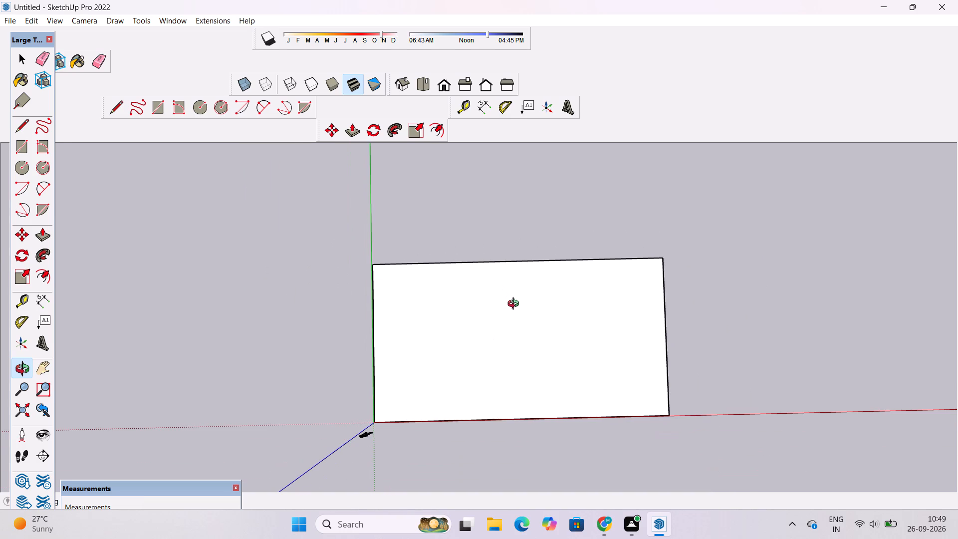
left_click_drag(517, 309, 514, 301)
scroll(514, 287, "up", 1)
left_click_drag(512, 285, 500, 286, "shift")
scroll(500, 286, "up", 2)
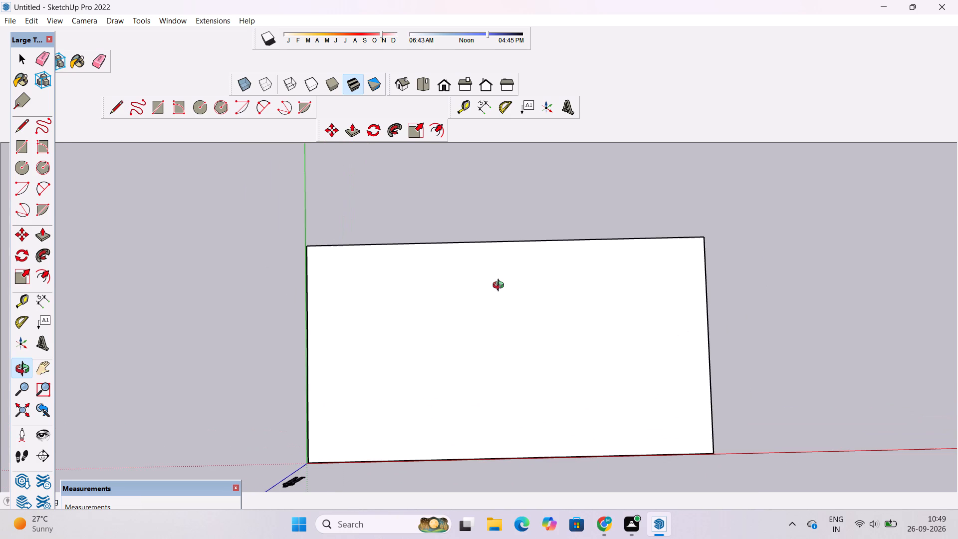
left_click_drag(505, 291, 456, 292, "shift")
left_click(456, 292, "shift")
scroll(585, 280, "up", 3)
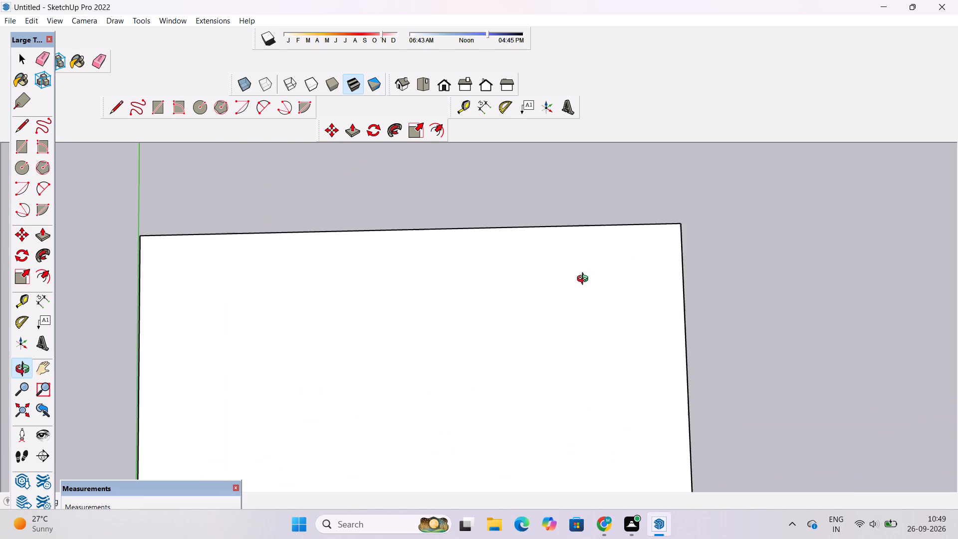
left_click_drag(587, 281, 504, 288, "shift")
scroll(503, 284, "down", 5)
left_click_drag(476, 290, 514, 263, "shift")
Move the rectangle's long edge farthest from the red axis outward by 7' along the green axis, from its midpoint.
key("space")
scroll(506, 227, "up", 3)
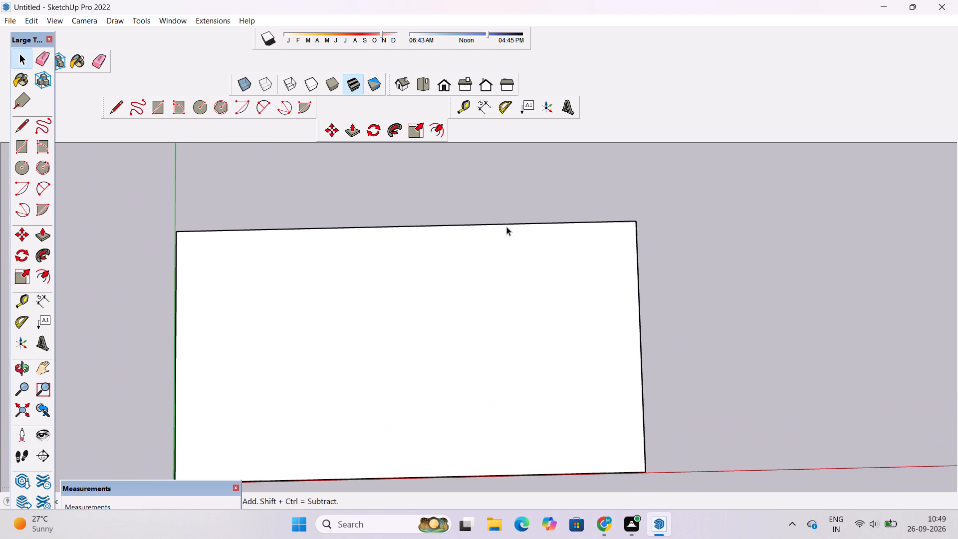
key("m")
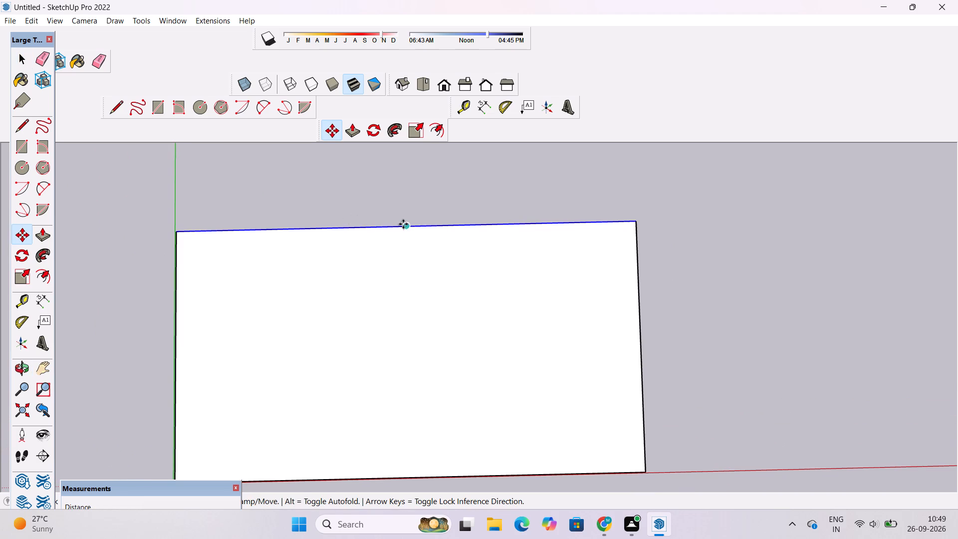
left_click(408, 225)
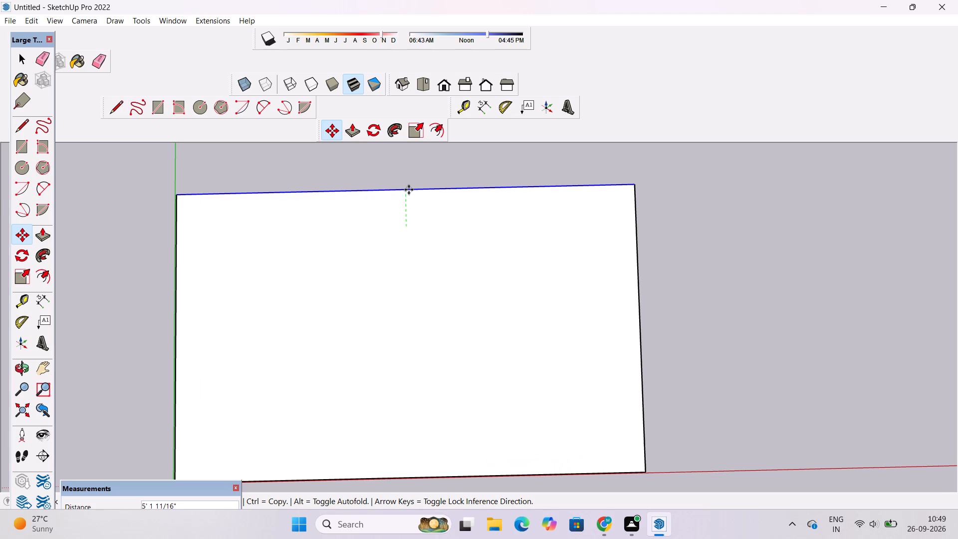
type("7'")
key("Return")
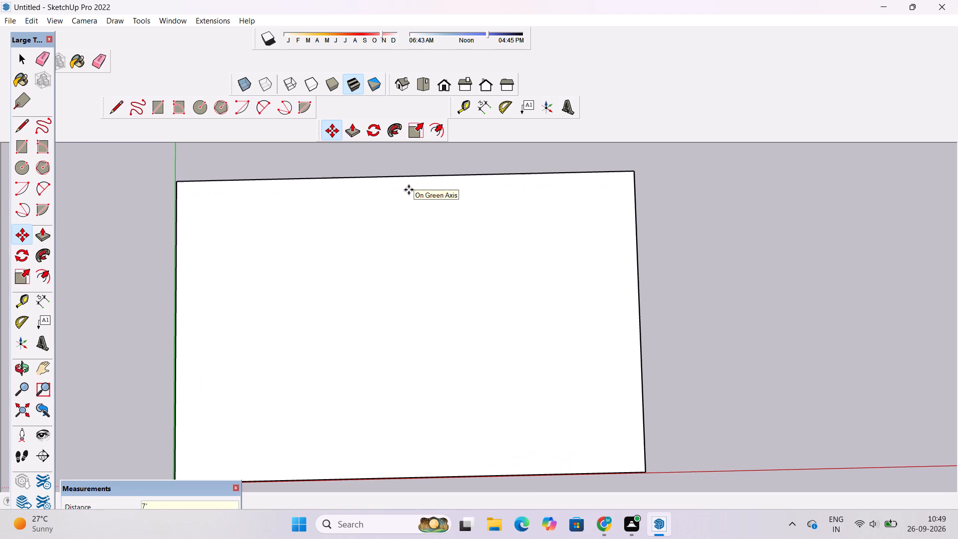
key("space")
Examine the deepened ground rectangle and its fit to the red and green axes from several angles.
scroll(407, 226, "down", 6)
key("o")
scroll(407, 227, "down", 3)
left_click_drag(398, 286, 404, 226)
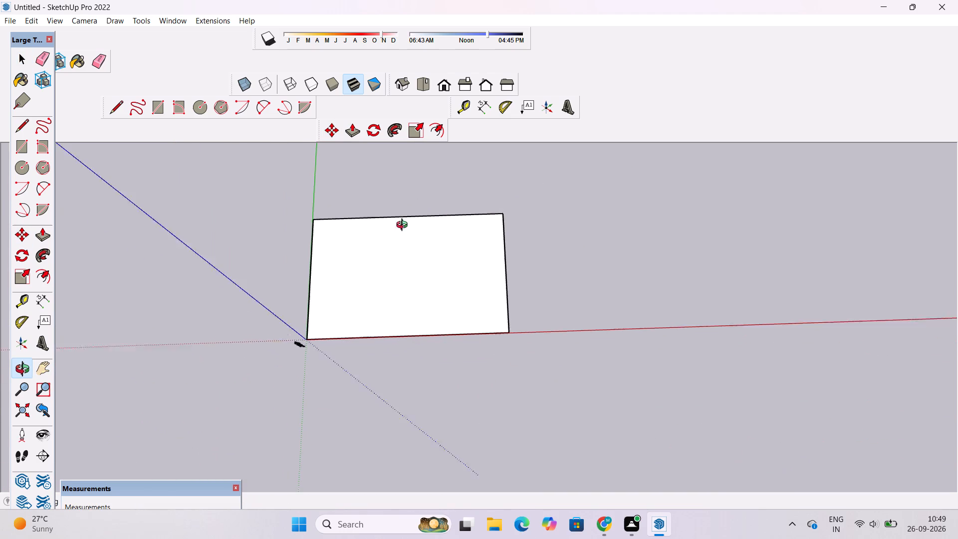
left_click_drag(404, 226, 412, 194)
scroll(410, 268, "up", 2)
left_click(411, 301)
left_click_drag(406, 300, 455, 281, "shift")
left_click(455, 281, "shift")
left_click_drag(462, 307, 433, 355)
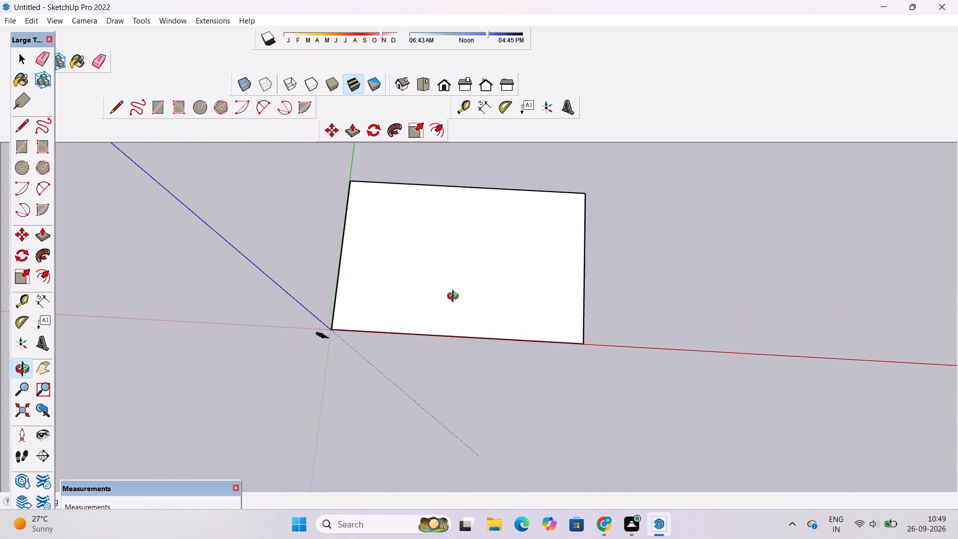
scroll(455, 297, "up", 4)
left_click_drag(440, 312, 491, 344)
scroll(485, 336, "up", 3)
left_click_drag(506, 351, 471, 308)
scroll(470, 284, "down", 4)
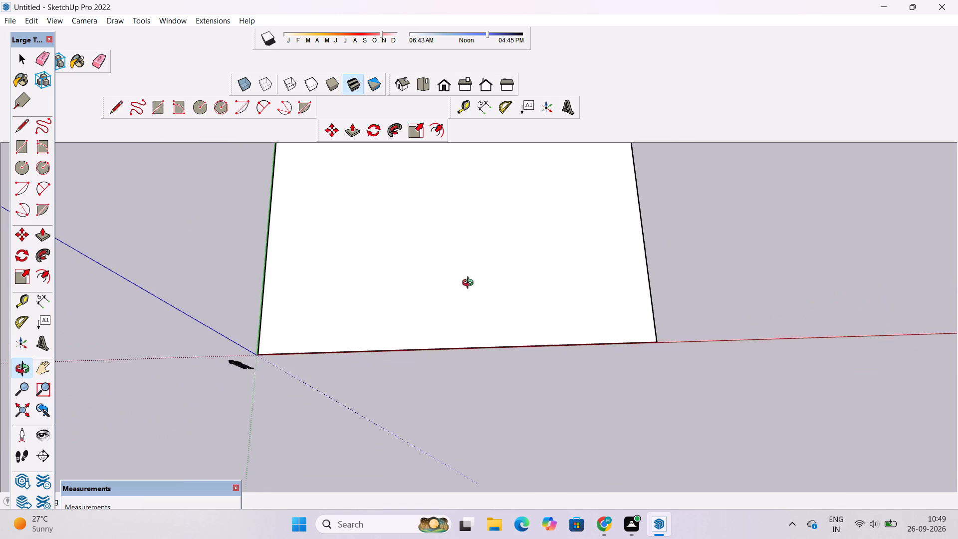
left_click_drag(471, 282, 471, 324, "shift")
left_click_drag(477, 338, 472, 332)
left_click(472, 332, "shift")
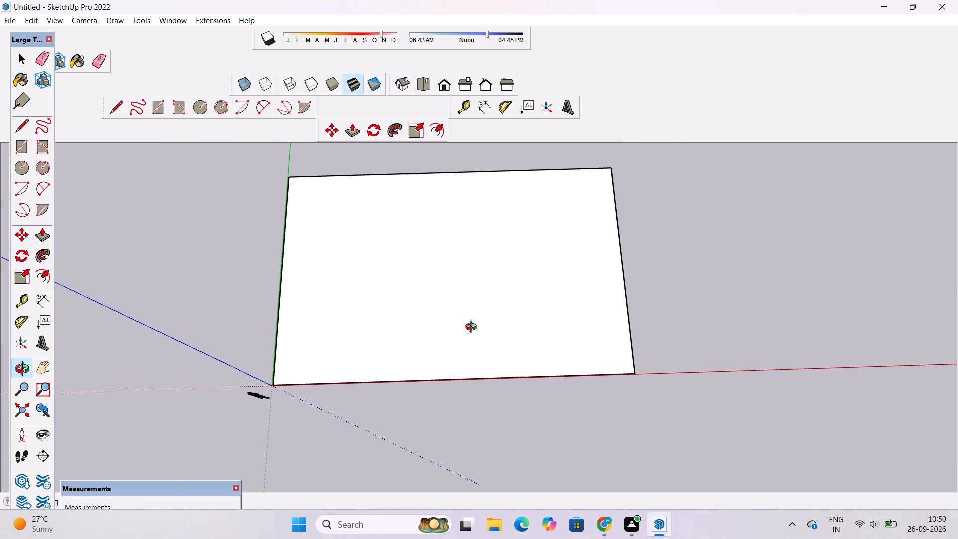
Move the whole ground rectangle, face and edges, about 39' 6" along the red axis away from the origin.
key("space")
triple_click(457, 315)
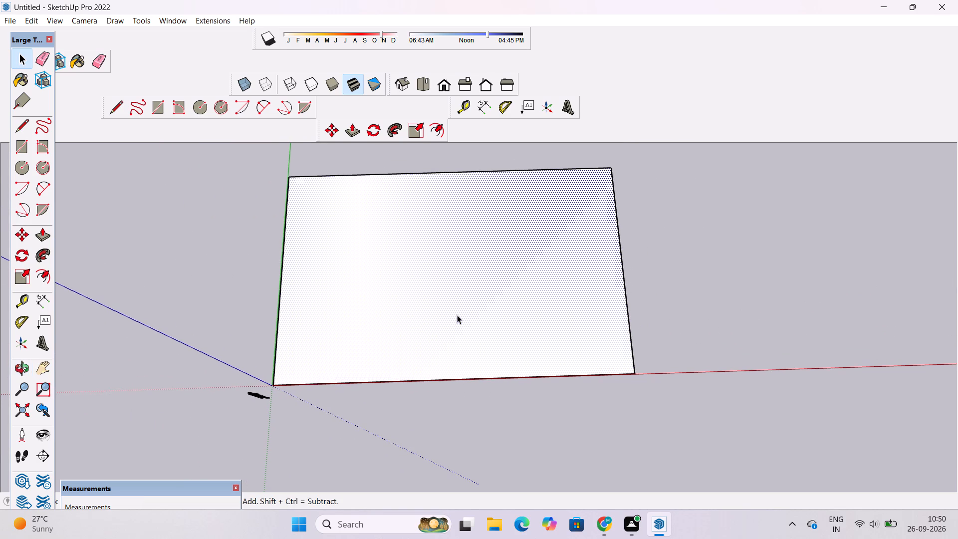
key("m")
scroll(383, 379, "up", 1)
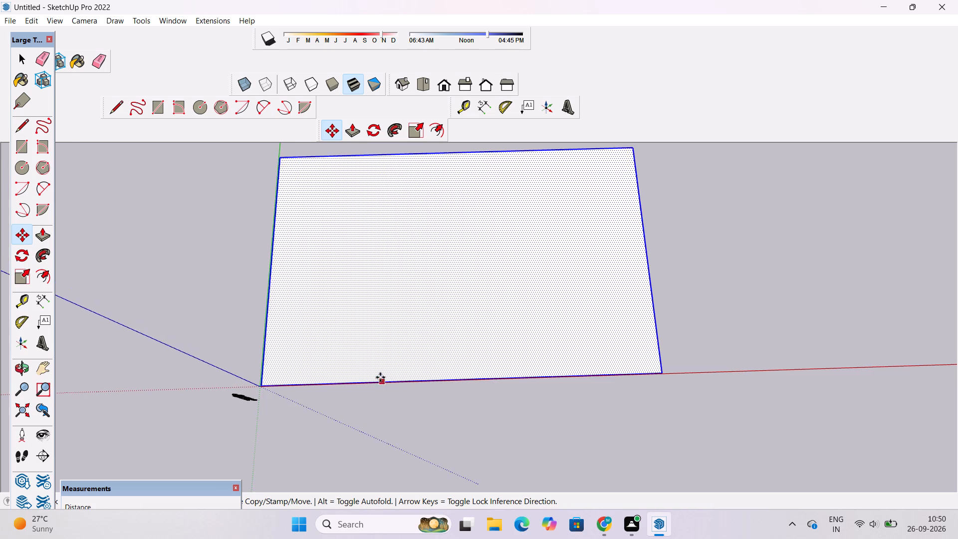
scroll(359, 363, "down", 10)
scroll(522, 375, "up", 5)
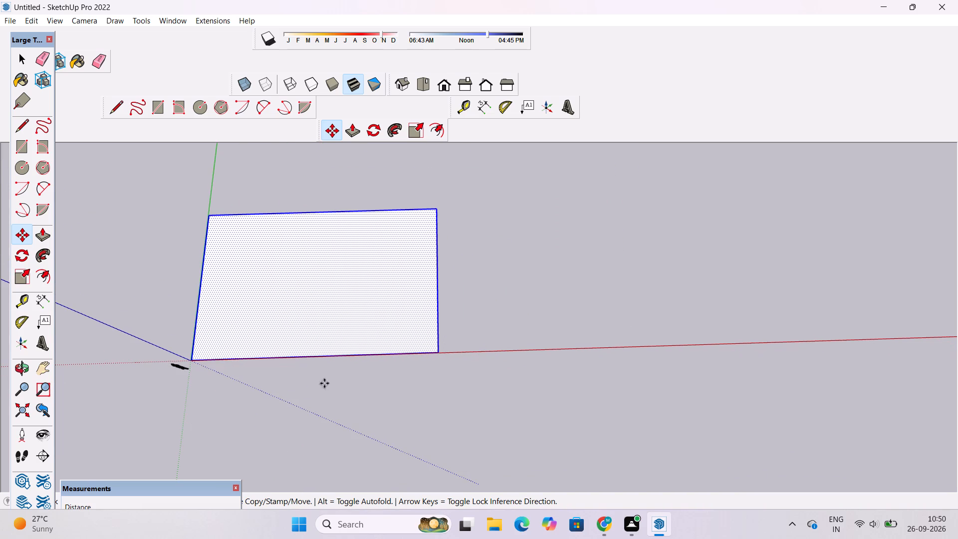
left_click(437, 351)
scroll(591, 348, "up", 4)
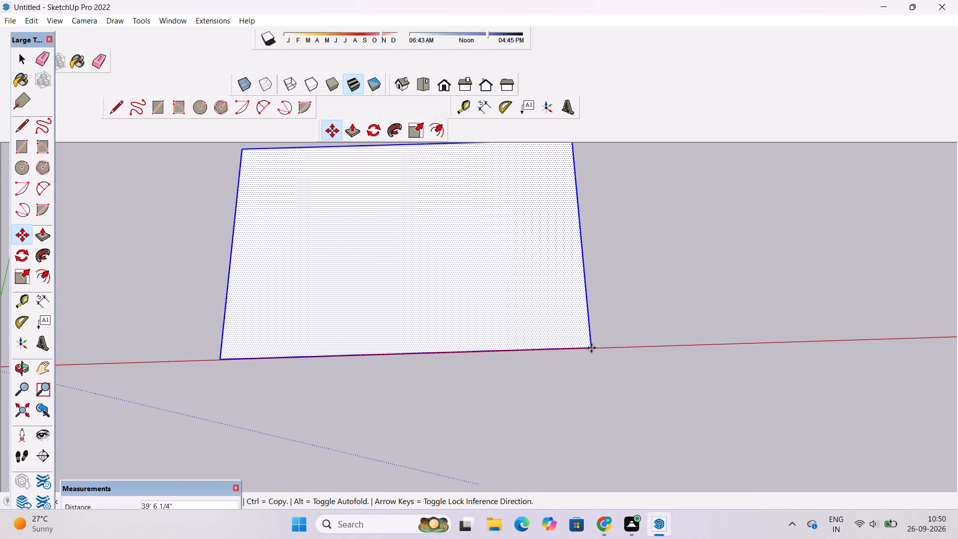
left_click(591, 348)
key("space")
double_click(666, 315)
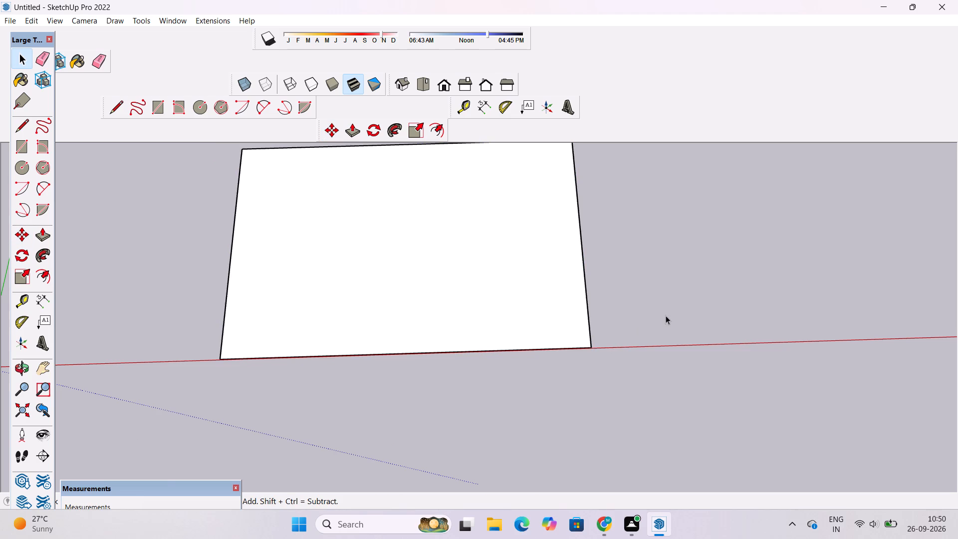
Examine the moved rectangle's position relative to the origin and axes from several angles, including the top view.
key("o")
left_click_drag(562, 325, 573, 374, "shift")
left_click_drag(568, 408, 553, 350)
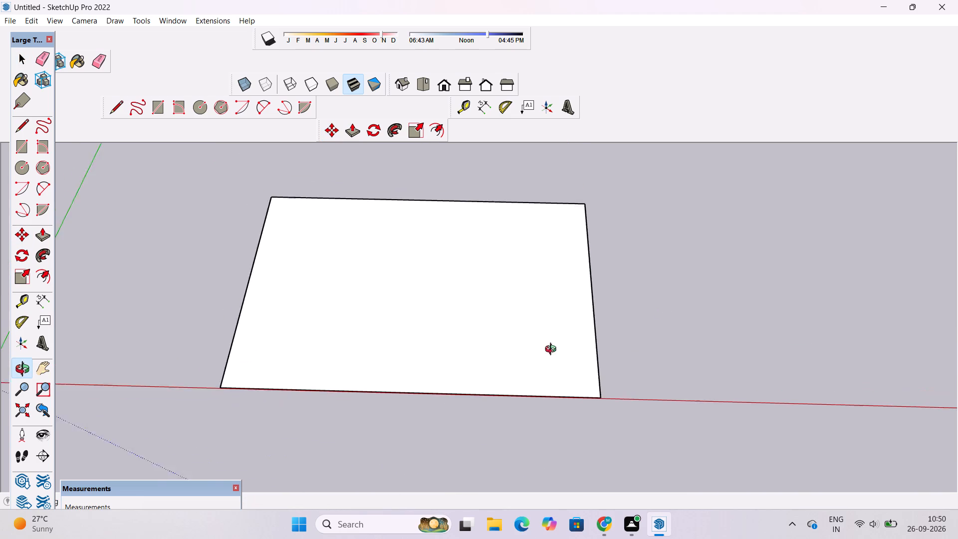
left_click_drag(553, 350, 551, 341)
scroll(550, 330, "down", 5)
left_click_drag(445, 346, 474, 409)
scroll(453, 327, "up", 2)
left_click_drag(444, 327, 523, 378, "shift")
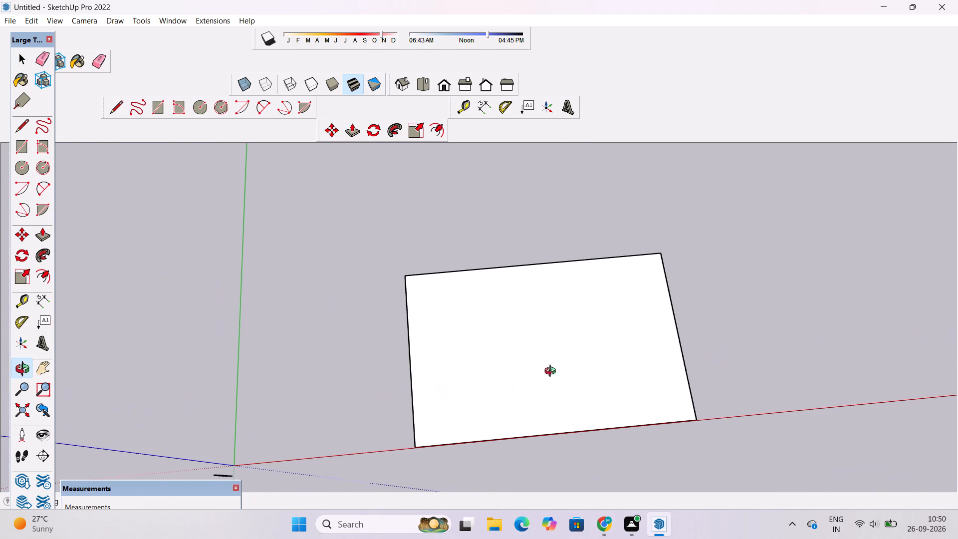
left_click_drag(559, 386, 526, 345, "shift")
left_click_drag(526, 348, 527, 380)
scroll(592, 325, "up", 4)
left_click_drag(634, 345, 559, 353)
scroll(559, 353, "down", 4)
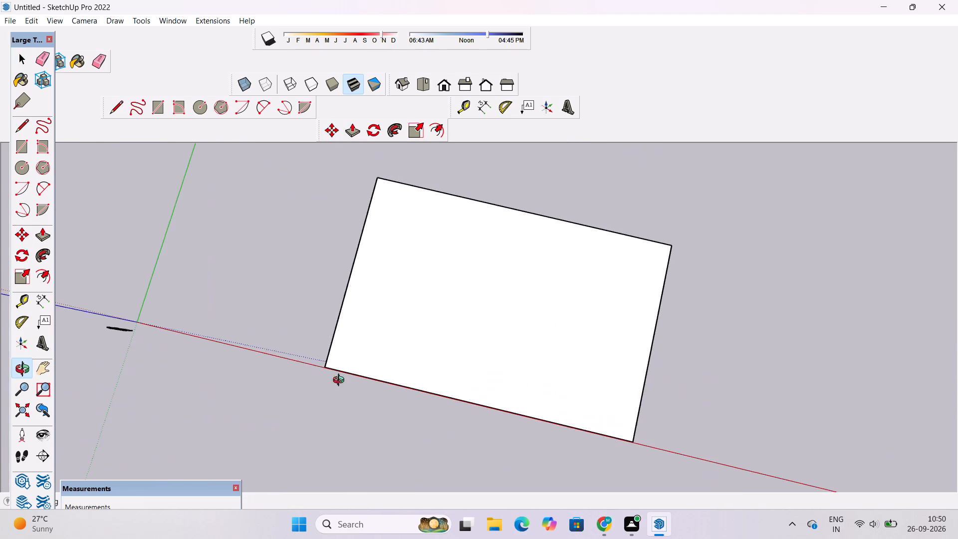
left_click_drag(289, 385, 489, 382)
left_click_drag(493, 373, 497, 365)
scroll(396, 389, "down", 5)
left_click_drag(425, 383, 476, 303)
left_click_drag(492, 426, 548, 324)
scroll(515, 408, "up", 4)
left_click_drag(513, 397, 557, 481)
left_click_drag(524, 387, 513, 436)
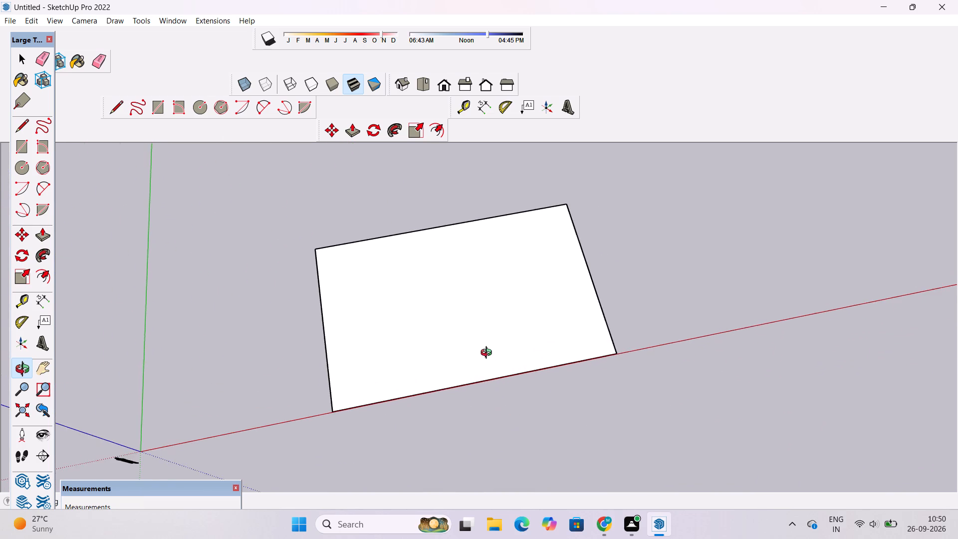
scroll(488, 354, "up", 2)
left_click_drag(488, 353, 478, 365, "shift")
left_click_drag(477, 368, 464, 446)
scroll(458, 380, "up", 3)
left_click_drag(547, 413, 464, 367)
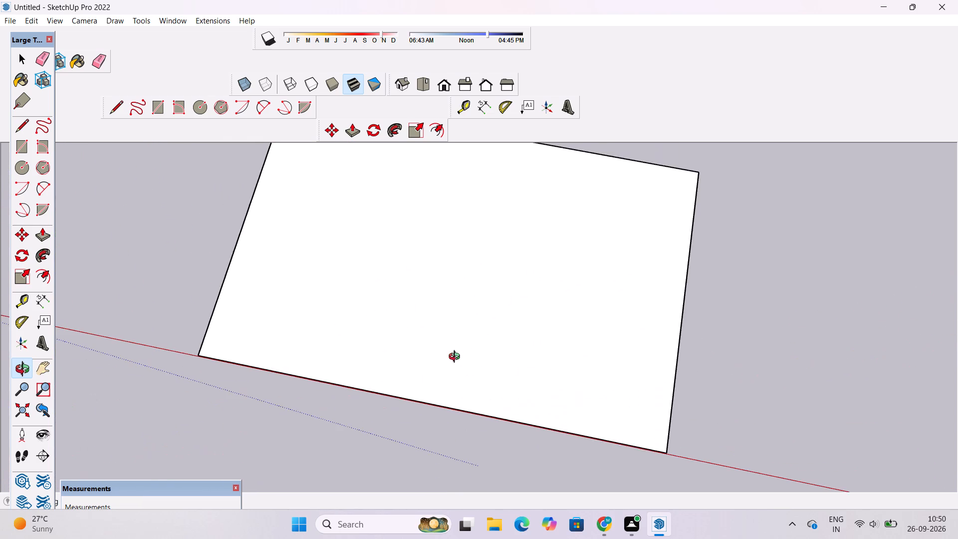
left_click_drag(441, 374, 548, 441)
left_click_drag(306, 410, 369, 319)
scroll(369, 393, "down", 5)
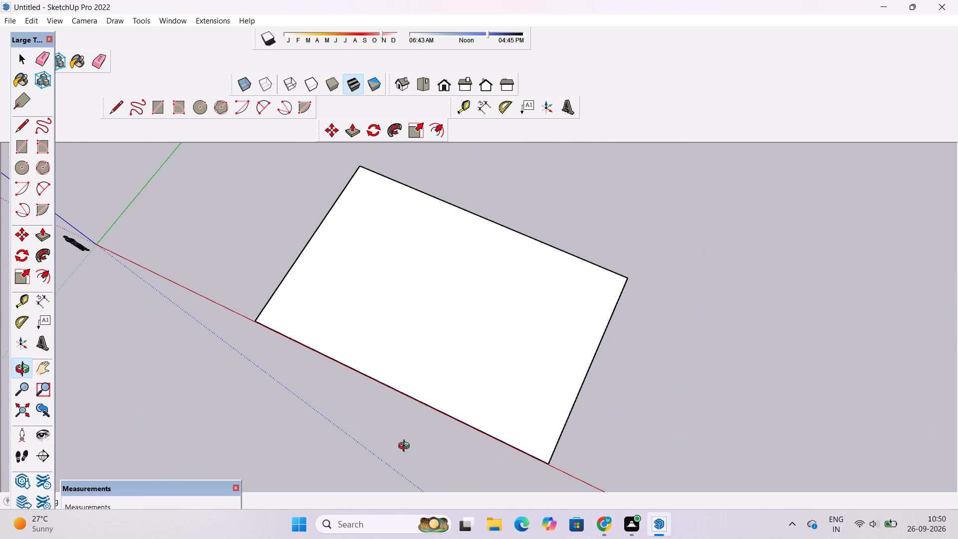
left_click_drag(461, 426, 498, 341)
left_click_drag(500, 331, 502, 326)
left_click(419, 80)
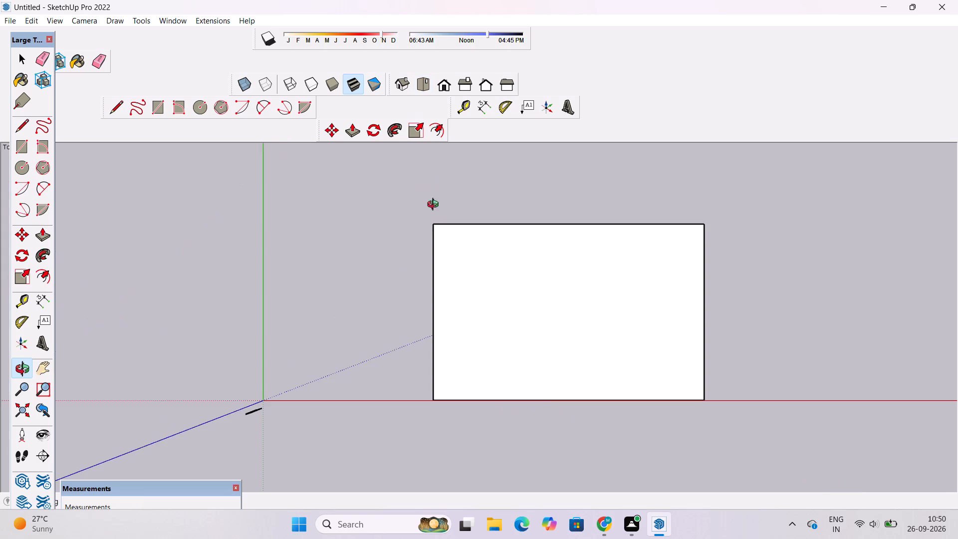
left_click_drag(524, 311, 448, 291, "shift")
left_click_drag(477, 389, 473, 321)
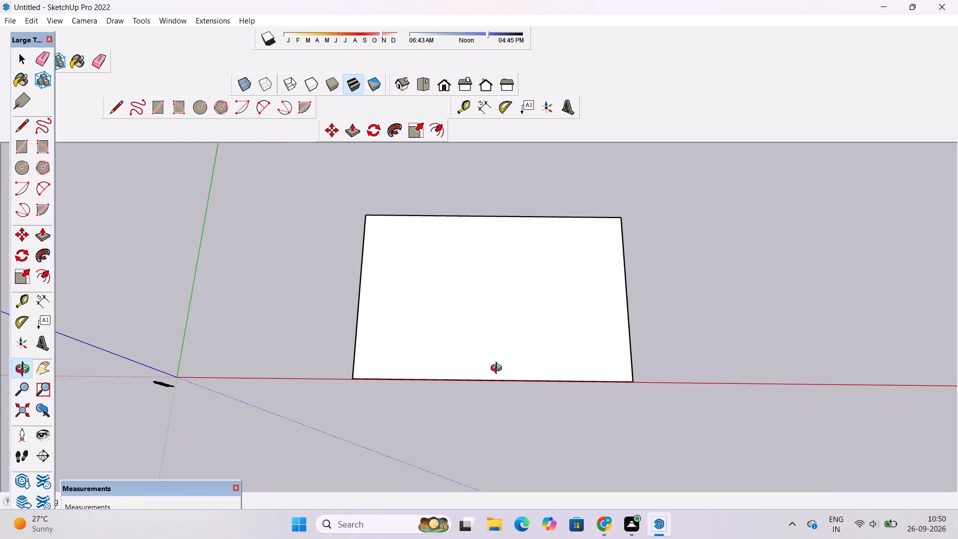
Examine the ground rectangle's shape and its alignment with the red axis from several angles and distances.
scroll(497, 371, "up", 1)
left_click_drag(494, 367, 491, 355, "shift")
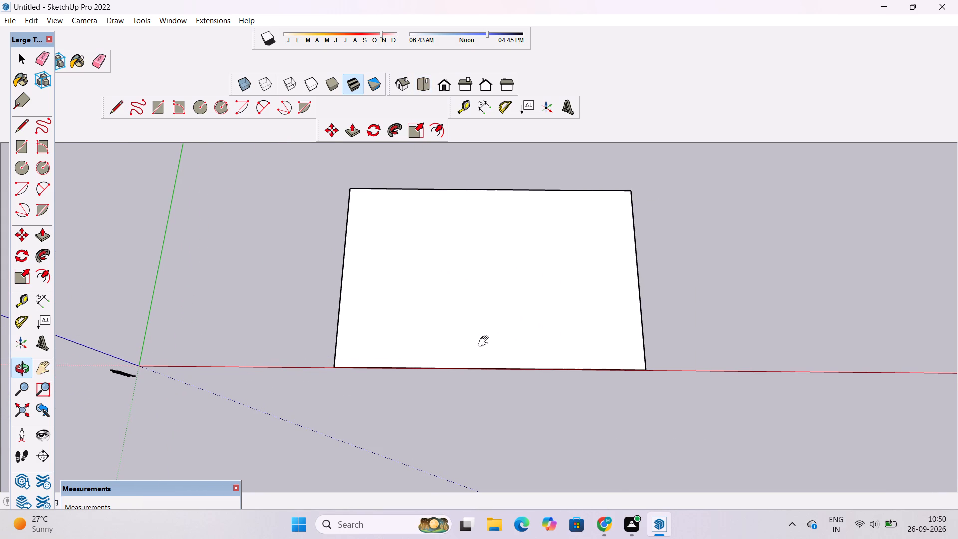
left_click_drag(485, 342, 486, 357, "shift")
left_click(486, 357)
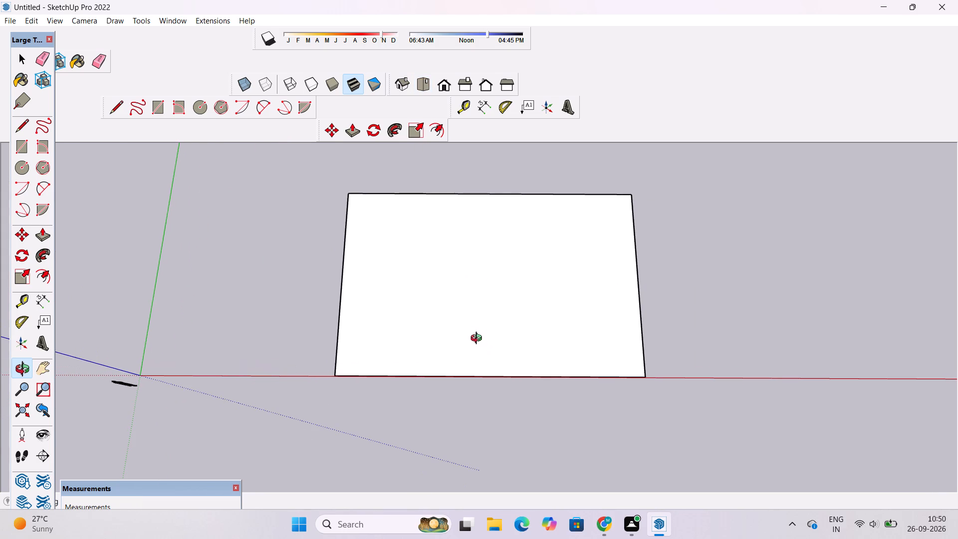
scroll(478, 339, "up", 1)
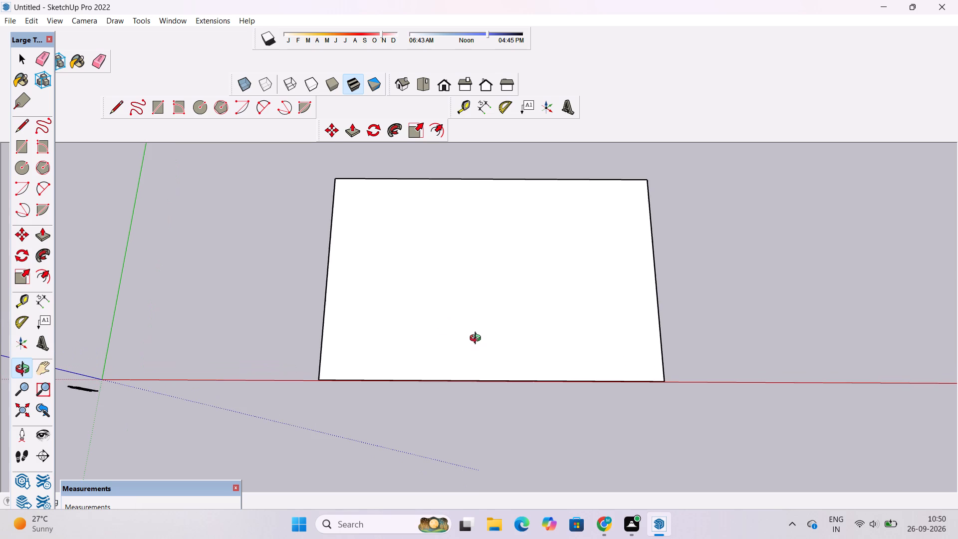
scroll(478, 339, "up", 2)
left_click_drag(477, 339, 460, 377, "shift")
left_click_drag(483, 411, 483, 382)
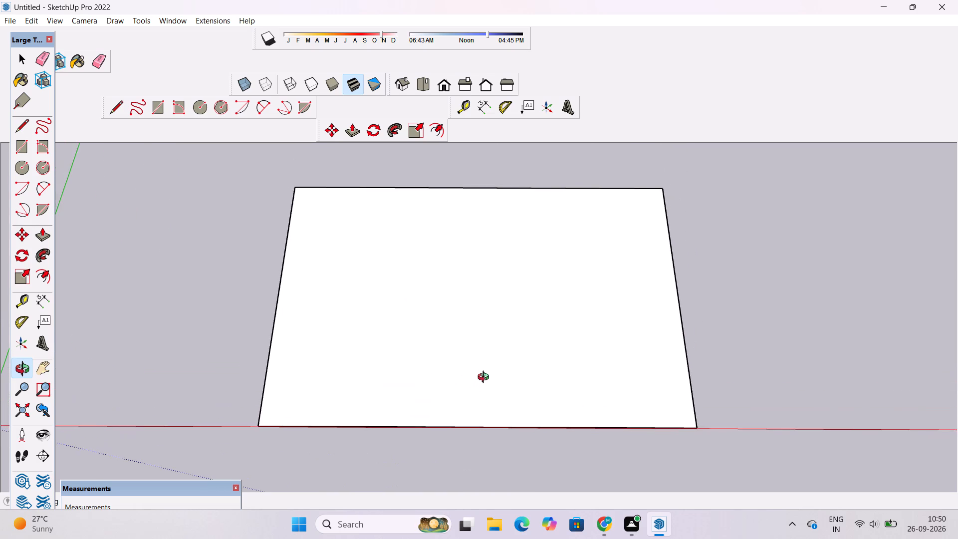
scroll(485, 376, "down", 5)
left_click_drag(503, 384, 498, 351, "shift")
left_click(498, 351, "shift")
scroll(484, 329, "up", 1)
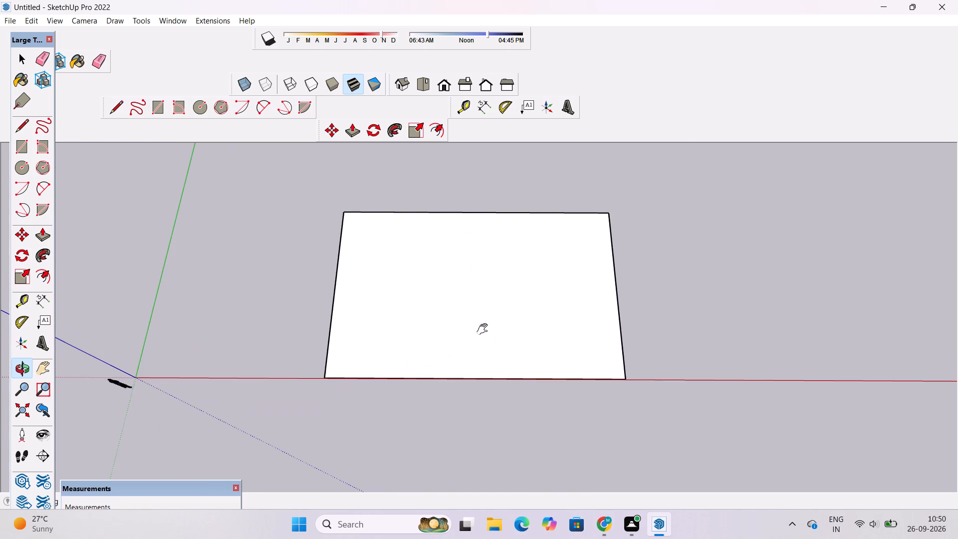
left_click_drag(484, 329, 482, 340, "shift")
scroll(482, 340, "up", 1)
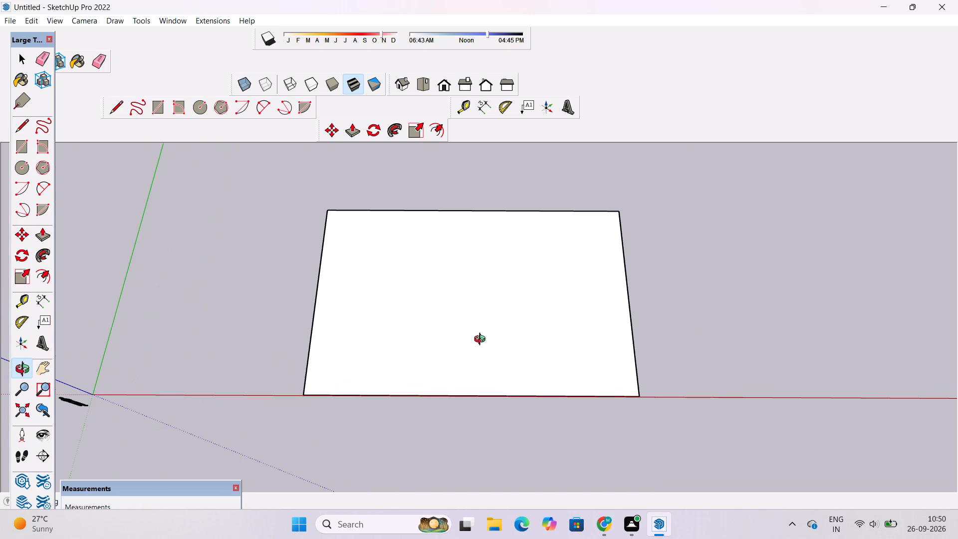
scroll(482, 340, "down", 1)
left_click(482, 340, "shift")
left_click(480, 344, "shift")
left_click_drag(476, 355, 487, 395)
left_click(487, 395)
scroll(484, 360, "up", 1)
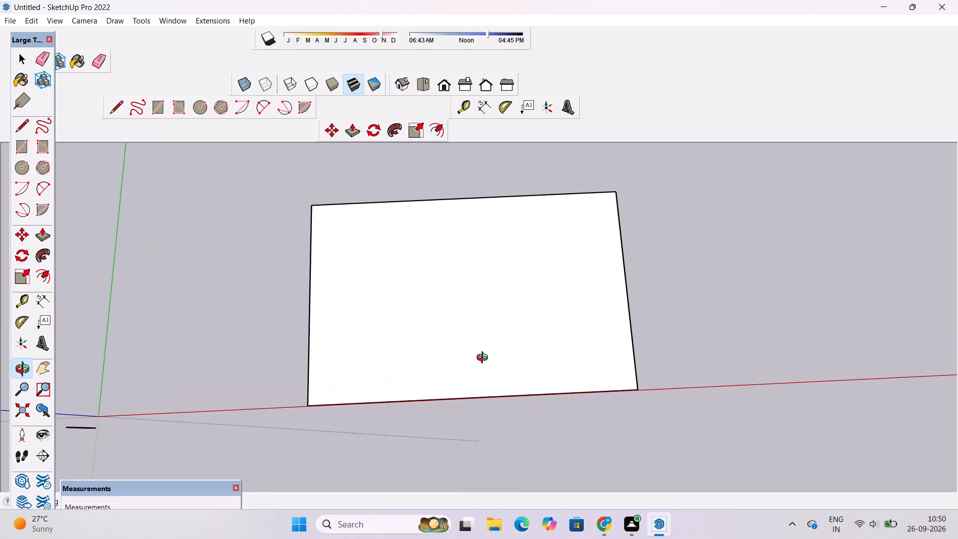
left_click_drag(484, 359, 472, 348)
left_click(472, 348)
left_click_drag(472, 348, 435, 353, "shift")
left_click_drag(491, 302, 440, 349, "shift")
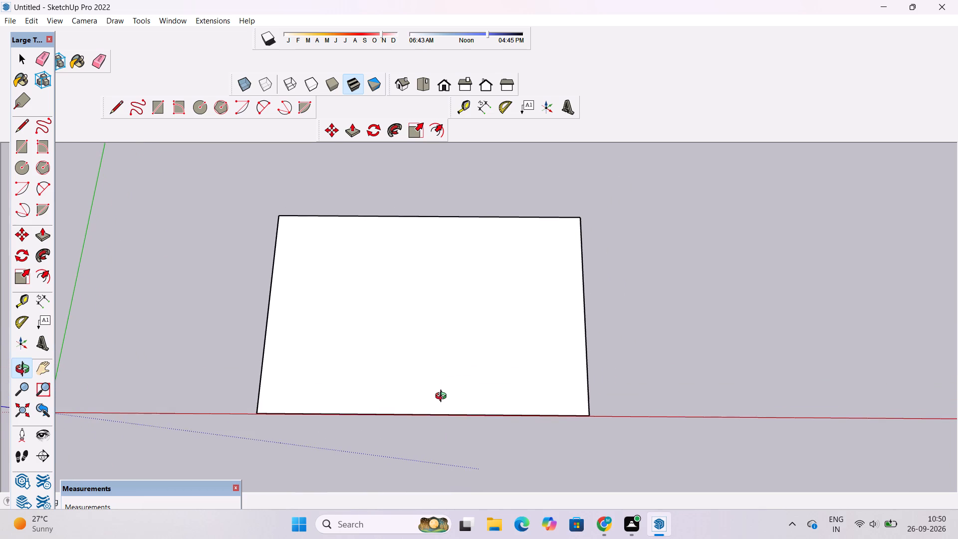
scroll(443, 397, "up", 1)
left_click_drag(443, 397, 455, 447)
scroll(442, 421, "up", 2)
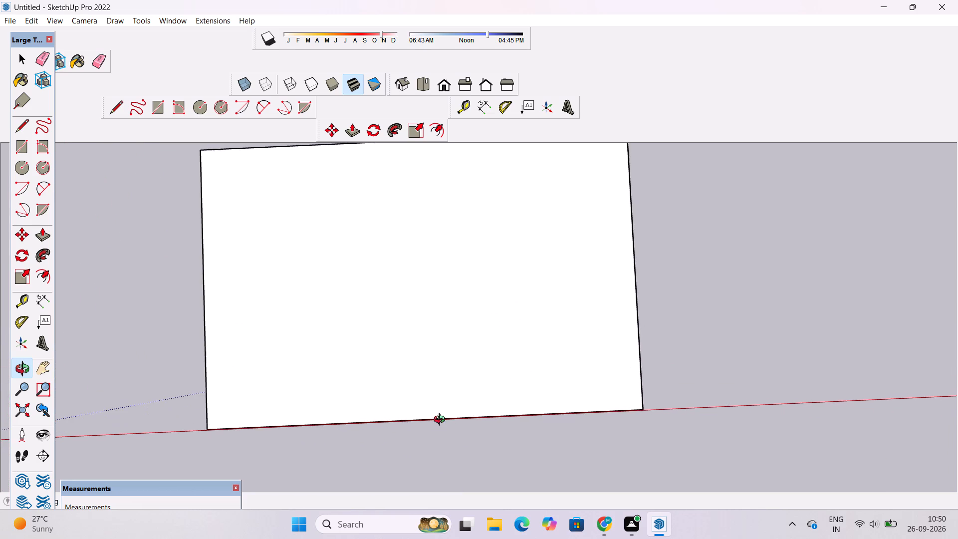
scroll(442, 421, "up", 1)
left_click_drag(438, 415, 470, 429, "shift")
left_click_drag(473, 450, 459, 372)
scroll(454, 350, "down", 4)
left_click_drag(454, 370, 485, 374)
left_click(485, 374)
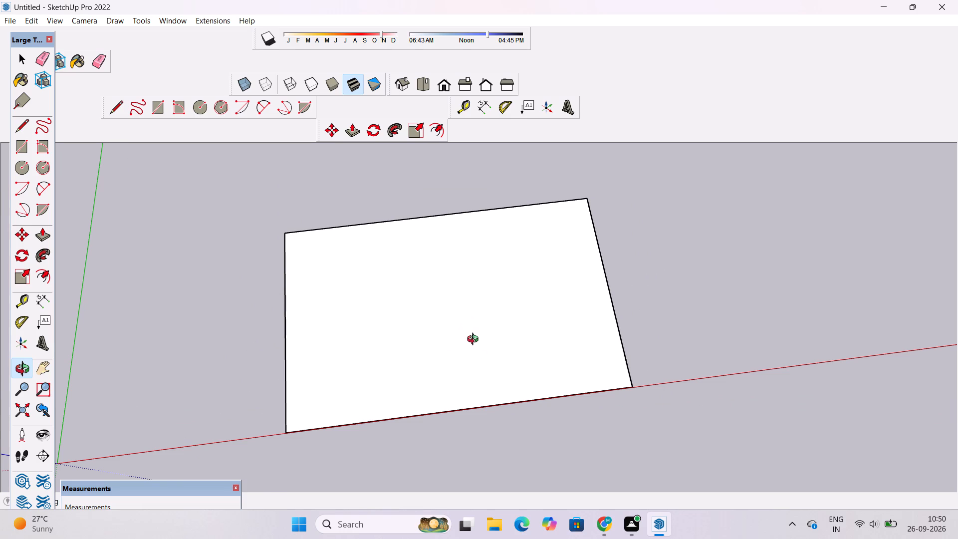
scroll(475, 340, "down", 3)
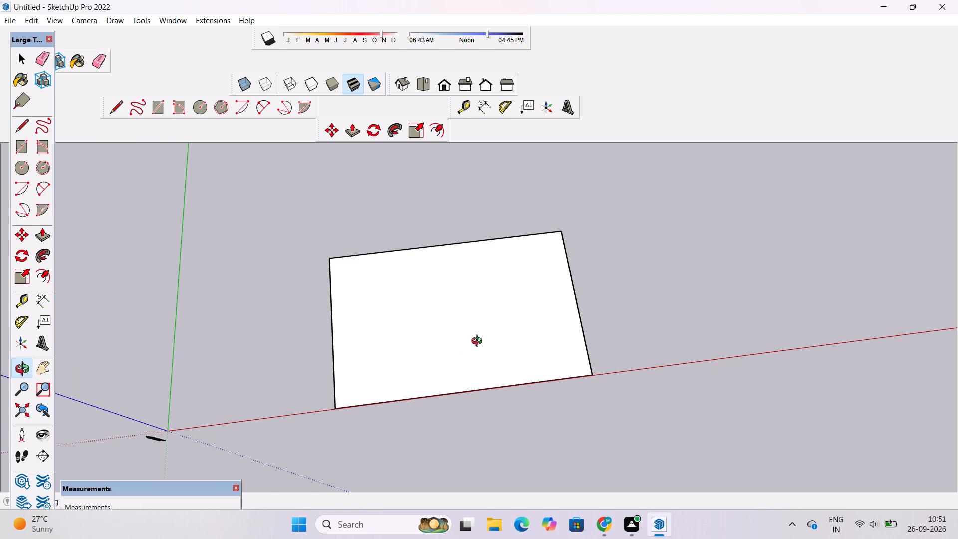
scroll(479, 342, "up", 4)
scroll(479, 342, "down", 5)
scroll(485, 364, "up", 3)
scroll(490, 394, "down", 4)
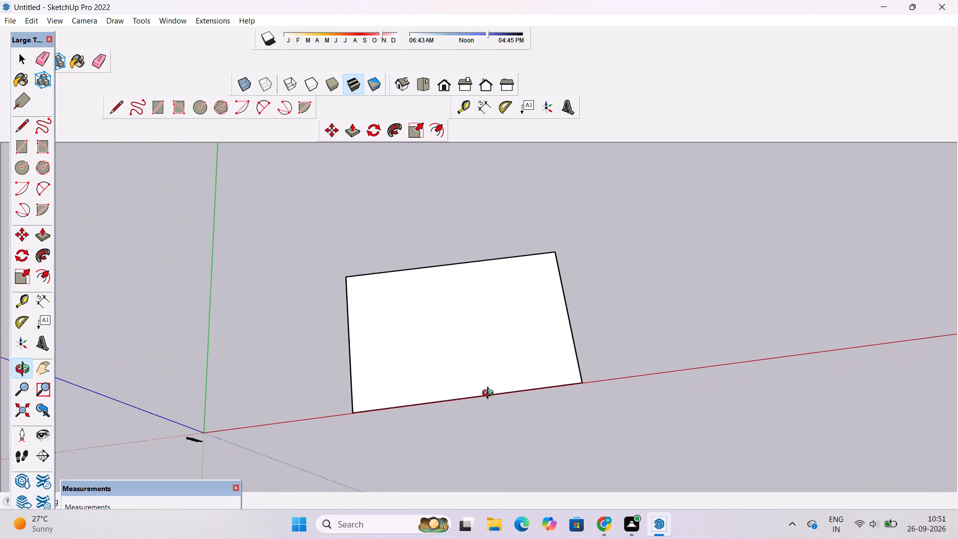
scroll(466, 301, "down", 1)
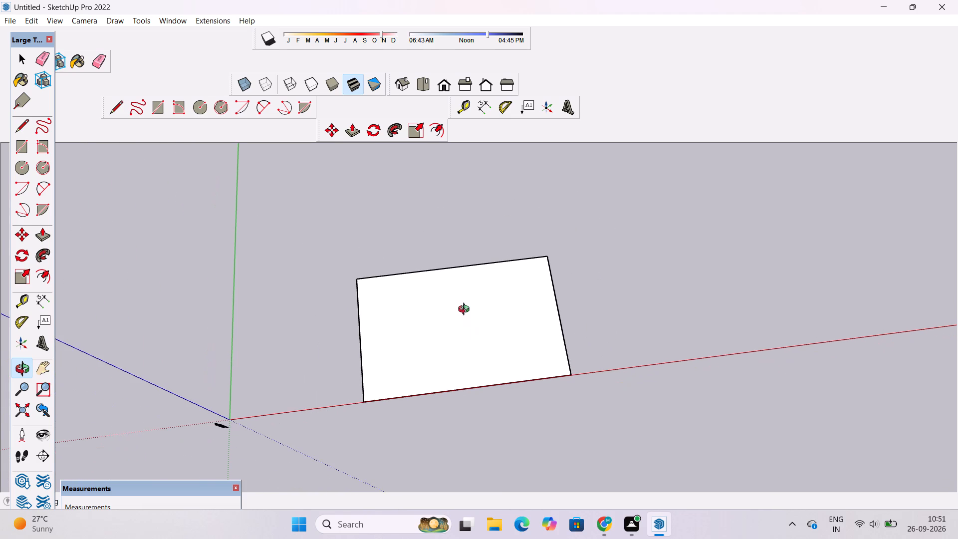
scroll(466, 314, "down", 1)
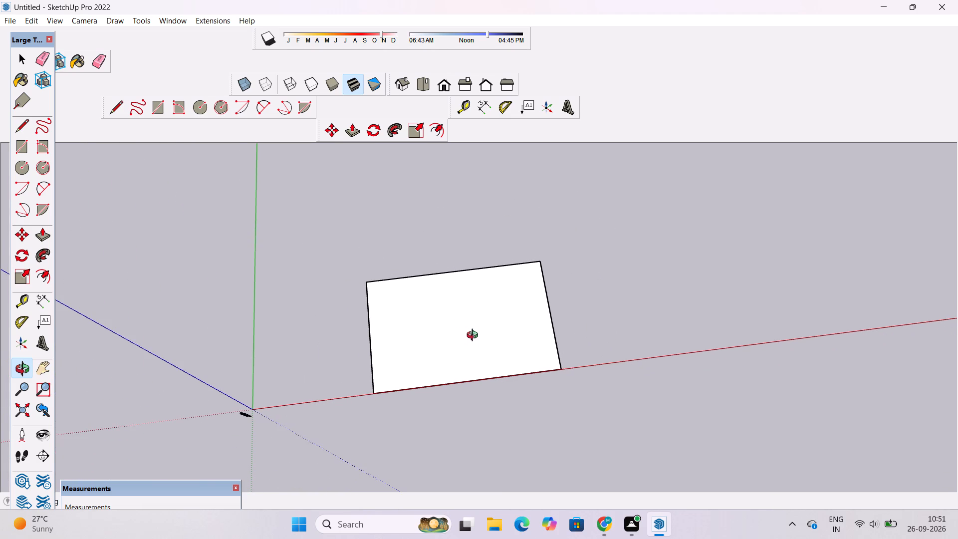
left_click_drag(475, 336, 456, 303)
left_click(456, 303)
left_click_drag(458, 311, 437, 295)
scroll(459, 310, "up", 1)
left_click_drag(459, 310, 458, 322)
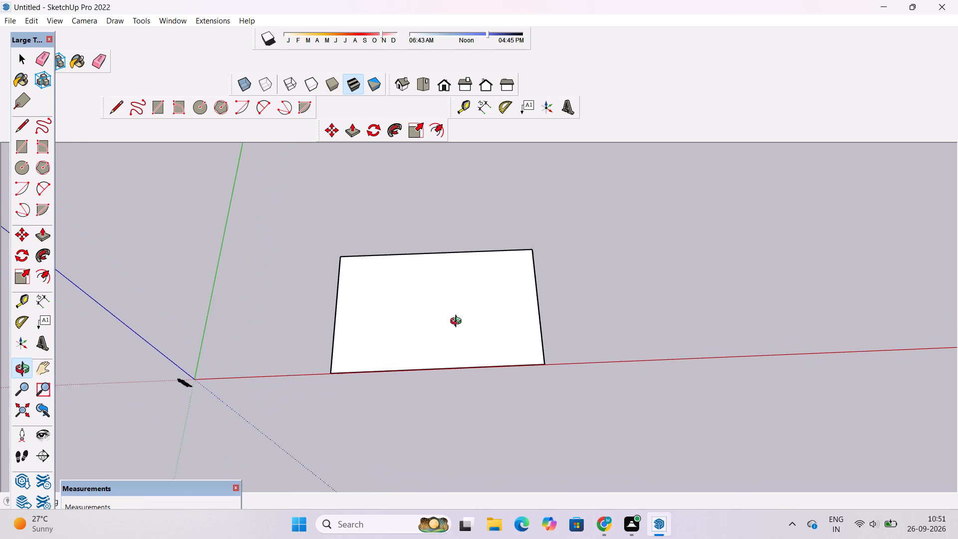
left_click_drag(458, 322, 458, 326)
scroll(458, 326, "up", 2)
left_click(458, 326)
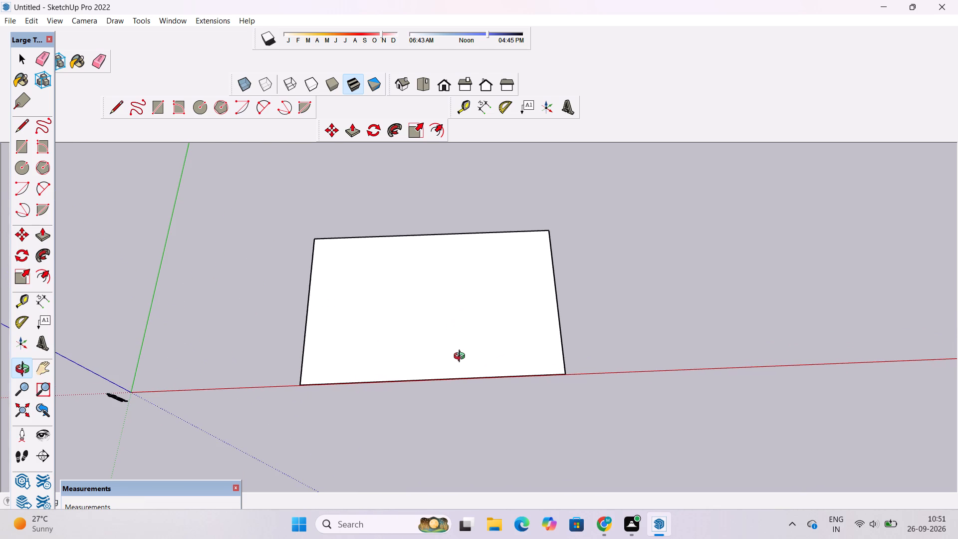
left_click_drag(462, 357, 462, 365)
left_click(462, 365)
scroll(459, 363, "up", 1)
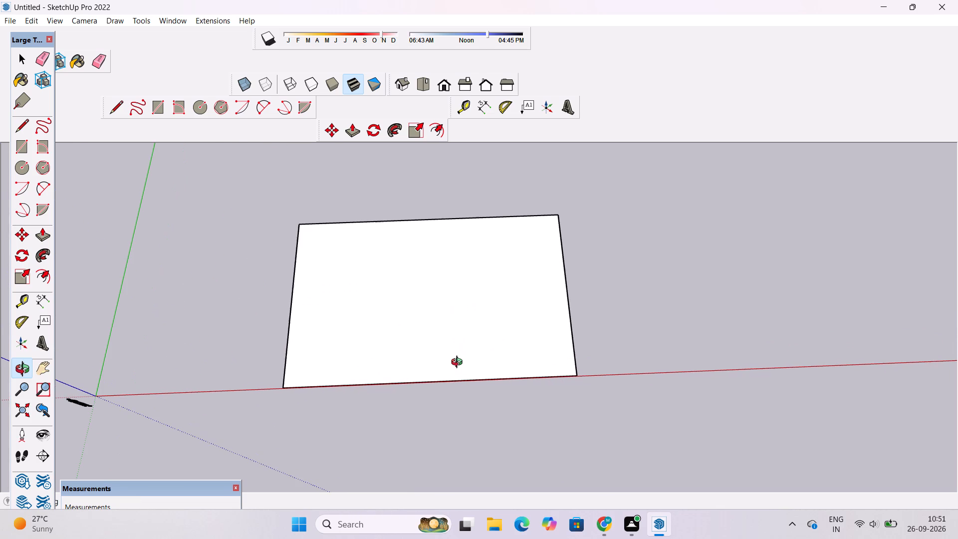
left_click(456, 359)
scroll(456, 359, "up", 2)
left_click_drag(456, 359, 456, 376)
left_click(456, 378)
scroll(451, 369, "up", 1)
left_click(451, 364, "shift")
scroll(449, 365, "up", 2)
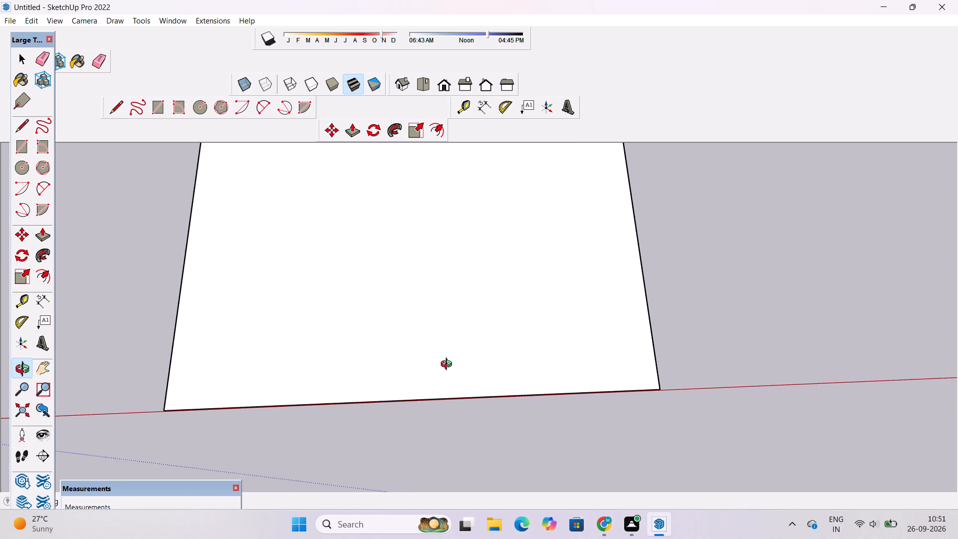
scroll(449, 365, "down", 1)
left_click_drag(449, 370, 448, 394)
scroll(462, 346, "up", 4)
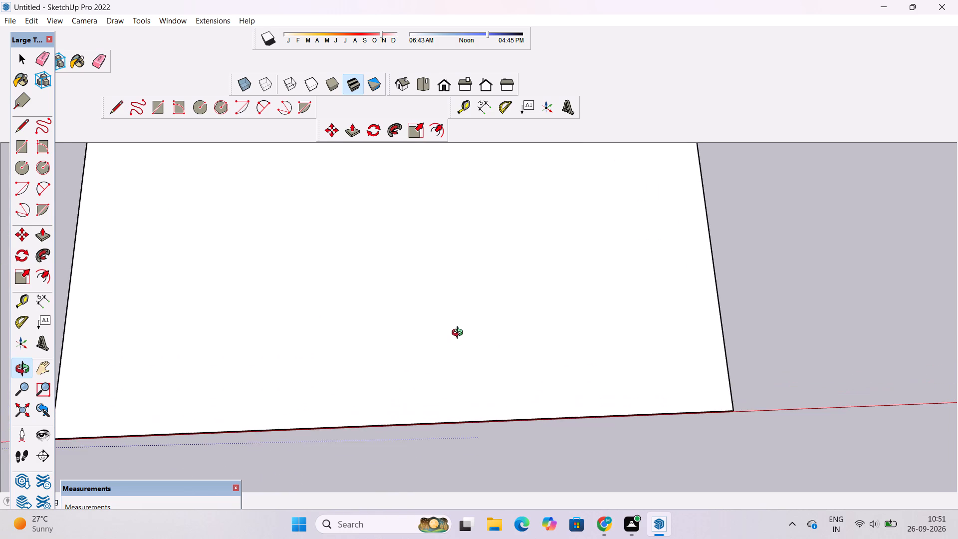
left_click_drag(460, 334, 458, 343)
left_click_drag(446, 394, 433, 367)
scroll(430, 360, "down", 6)
left_click_drag(430, 383, 474, 371, "shift")
left_click_drag(477, 390, 504, 299)
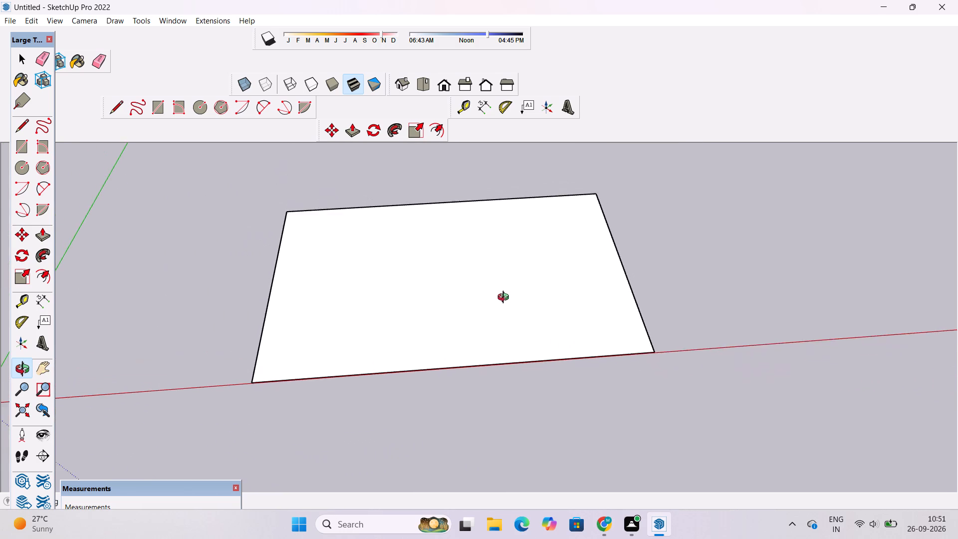
scroll(508, 303, "up", 4)
left_click_drag(537, 318, 525, 362)
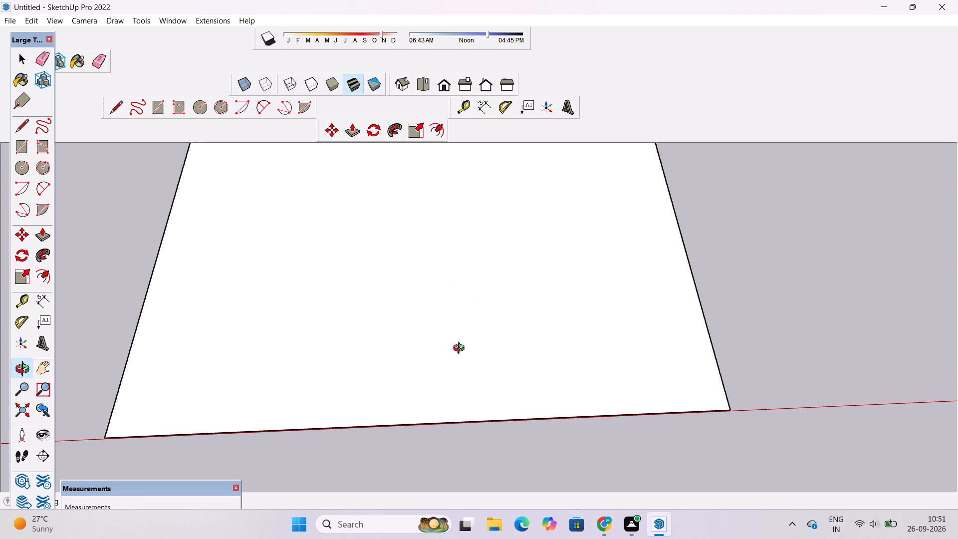
scroll(449, 331, "up", 1)
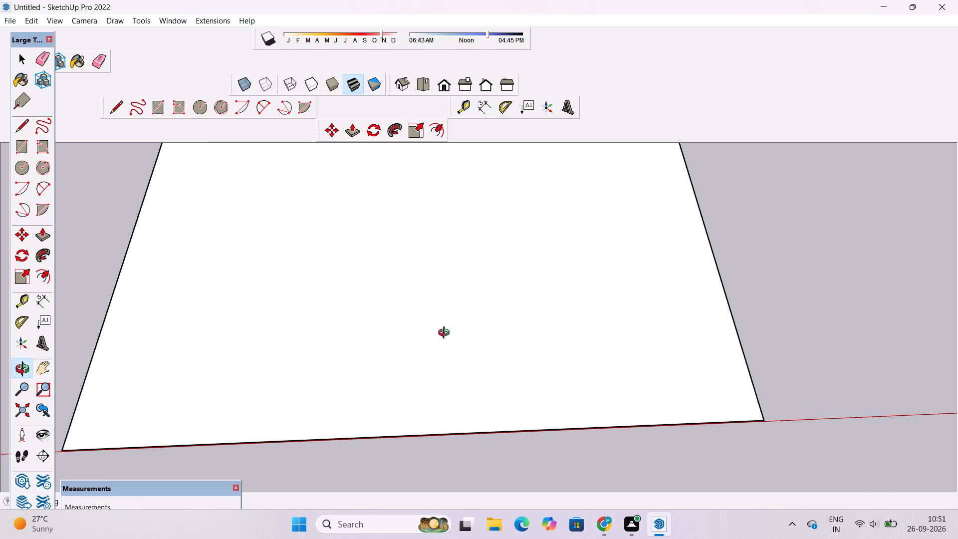
left_click_drag(446, 334, 442, 378)
left_click_drag(522, 365, 427, 363)
left_click_drag(441, 347, 561, 339)
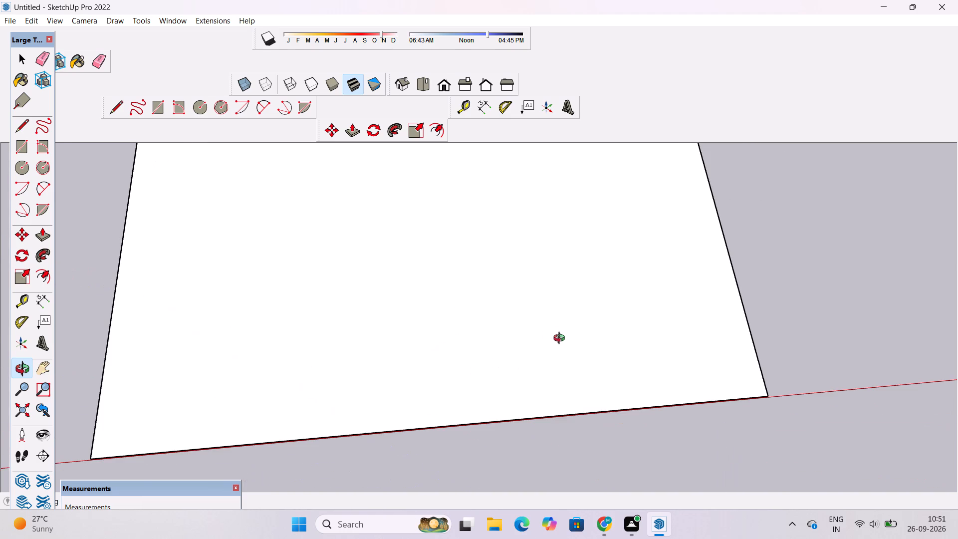
scroll(549, 336, "down", 3)
left_click_drag(538, 336, 479, 372)
left_click(479, 372, "shift")
left_click_drag(479, 377, 481, 400)
left_click_drag(483, 412, 488, 364)
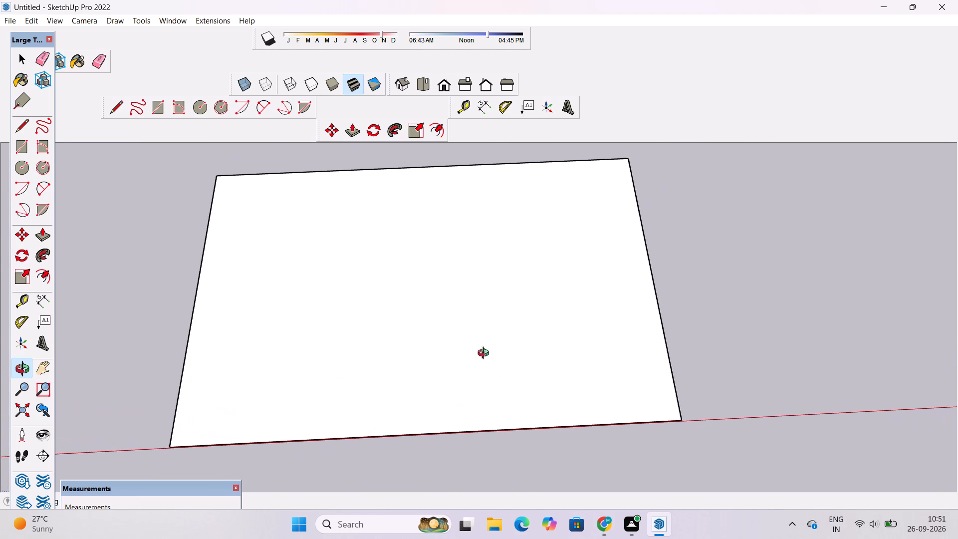
scroll(479, 341, "down", 6)
left_click_drag(478, 350, 459, 408, "shift")
left_click_drag(464, 447, 453, 401)
scroll(432, 422, "up", 5)
left_click_drag(428, 443, 431, 358)
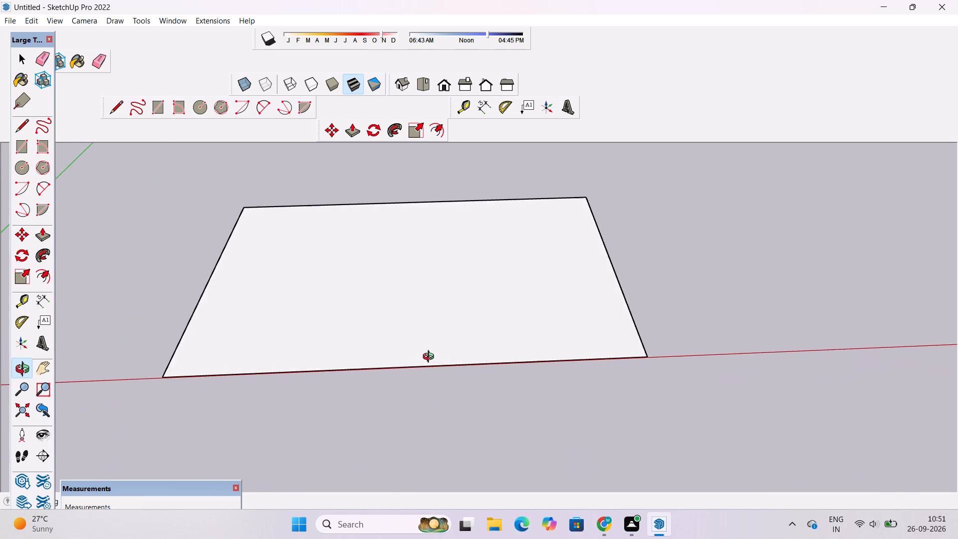
left_click_drag(431, 358, 422, 405)
scroll(444, 358, "down", 6)
left_click_drag(444, 358, 444, 367)
scroll(408, 316, "up", 3)
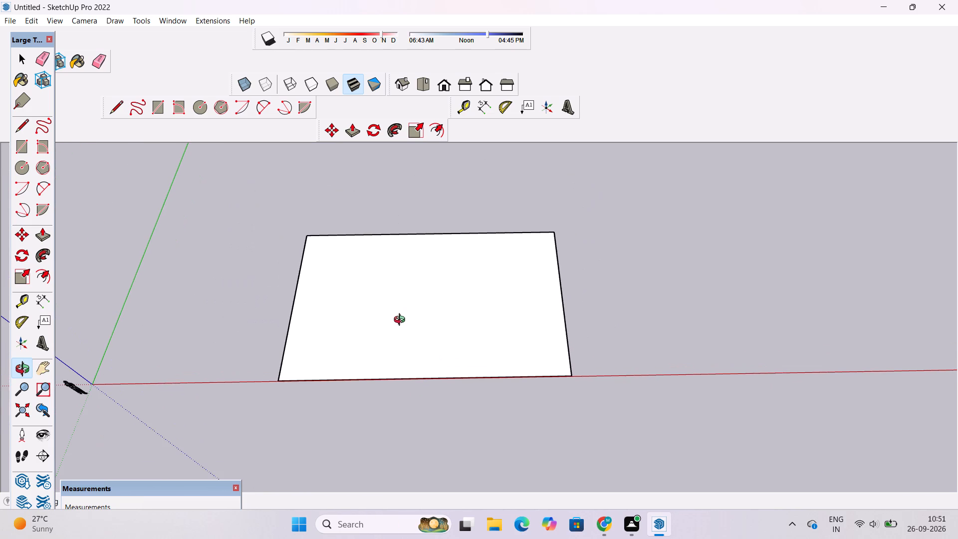
left_click_drag(400, 323, 401, 342, "shift")
scroll(398, 340, "down", 3)
left_click_drag(398, 354, 415, 400)
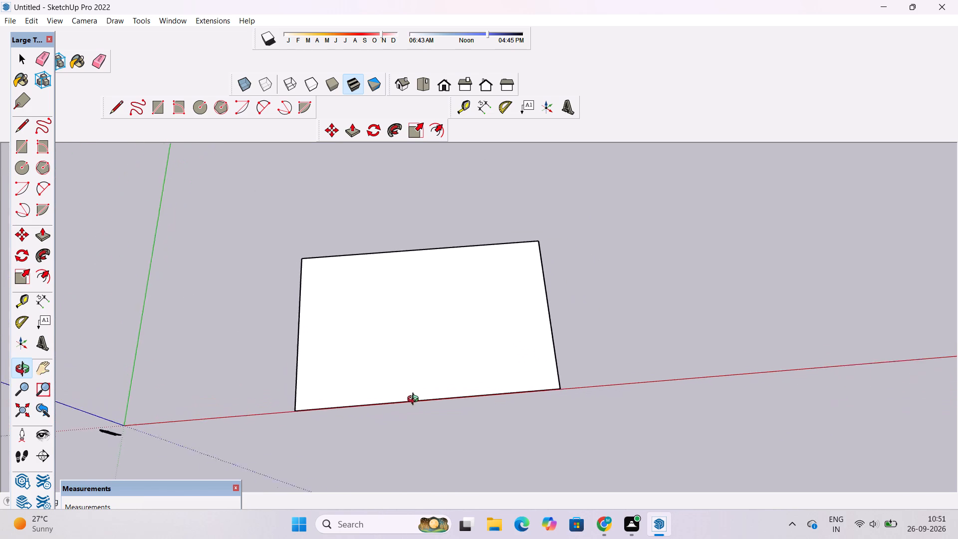
left_click_drag(415, 400, 415, 401)
scroll(423, 387, "up", 4)
left_click_drag(426, 396, 410, 343, "shift")
left_click_drag(403, 401, 386, 328)
scroll(385, 328, "down", 3)
left_click_drag(369, 323, 316, 357, "shift")
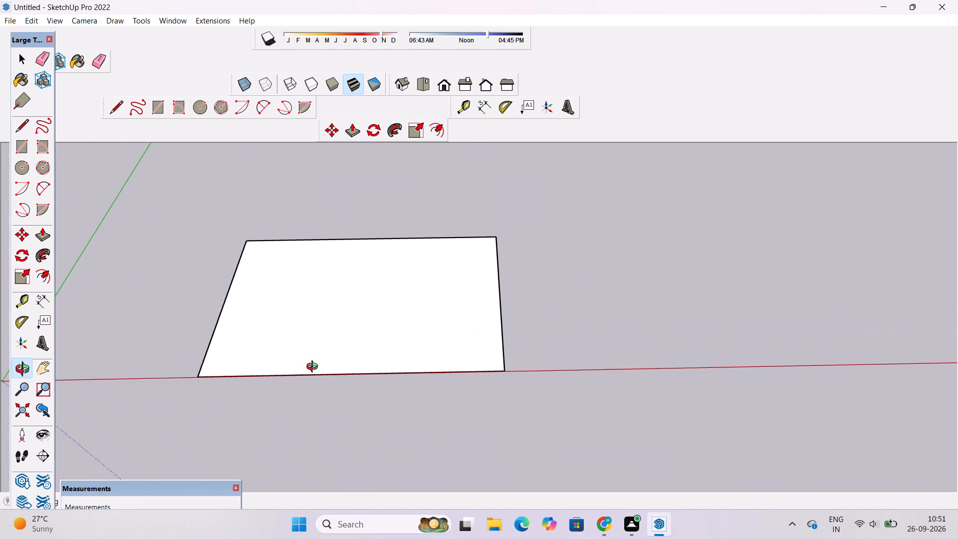
scroll(314, 368, "up", 2)
left_click_drag(314, 368, 389, 392, "shift")
left_click_drag(389, 393, 392, 419)
left_click_drag(413, 393, 391, 392, "shift")
left_click_drag(391, 392, 395, 413, "shift")
scroll(420, 375, "up", 4)
left_click_drag(420, 375, 407, 381, "shift")
Push/Pull the ground rectangle's face by 1' to form a thin slab.
key("space")
left_click(404, 366)
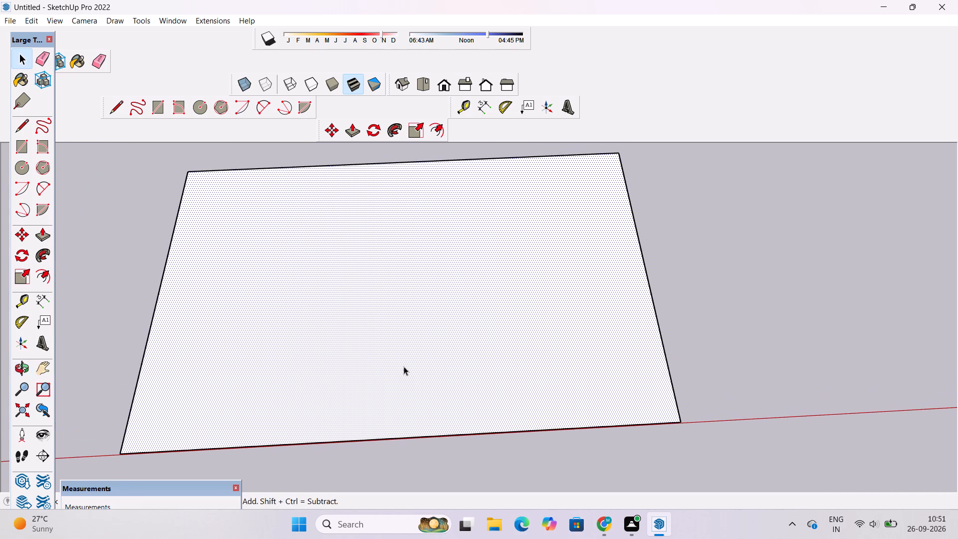
key("p")
left_click(404, 366)
type("1'")
key("Return")
Examine the slab's thickness and its long side edge along the red axis from several angles.
key("o")
scroll(404, 347, "up", 1)
scroll(404, 347, "down", 4)
left_click_drag(414, 442, 416, 361)
left_click(417, 360)
scroll(416, 379, "up", 3)
left_click_drag(417, 383, 422, 461)
left_click_drag(423, 461, 444, 447)
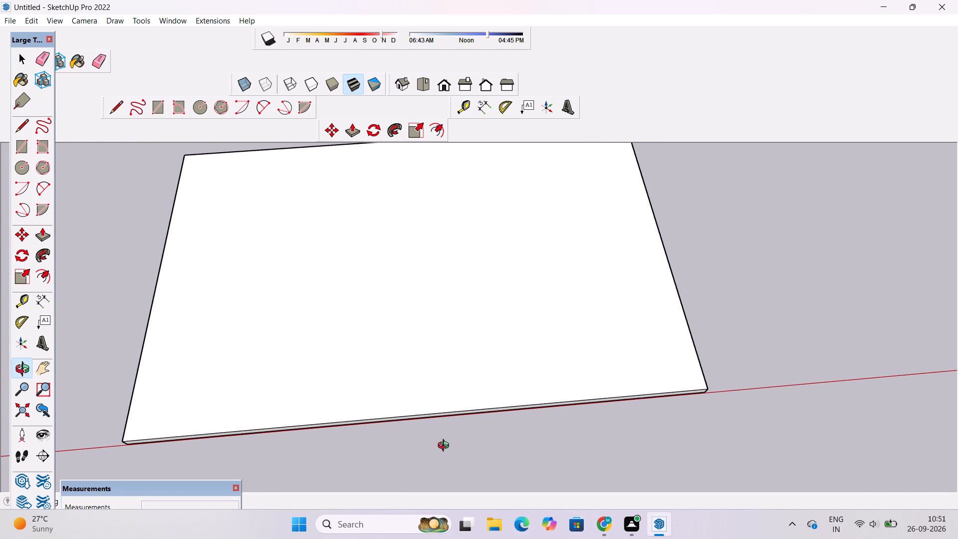
scroll(446, 447, "up", 4)
left_click_drag(440, 457, 435, 409)
scroll(428, 385, "down", 6)
left_click_drag(428, 385, 422, 418, "shift")
left_click_drag(422, 431, 420, 401)
scroll(417, 379, "up", 4)
scroll(416, 377, "down", 7)
left_click_drag(416, 383, 415, 429)
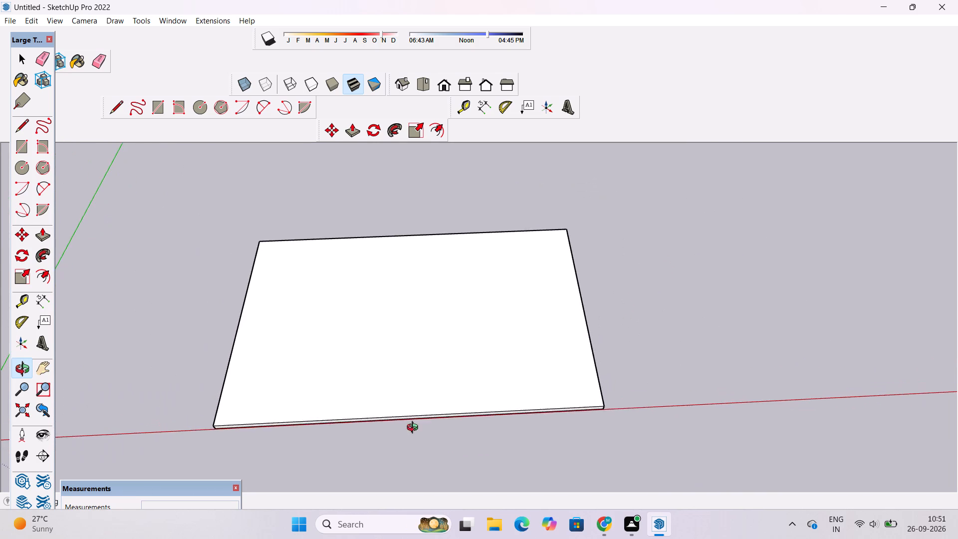
left_click_drag(415, 429, 372, 457, "shift")
left_click_drag(371, 456, 370, 468)
Copy the slab's top face with its edges about 90' along the red axis, away from the origin.
key("space")
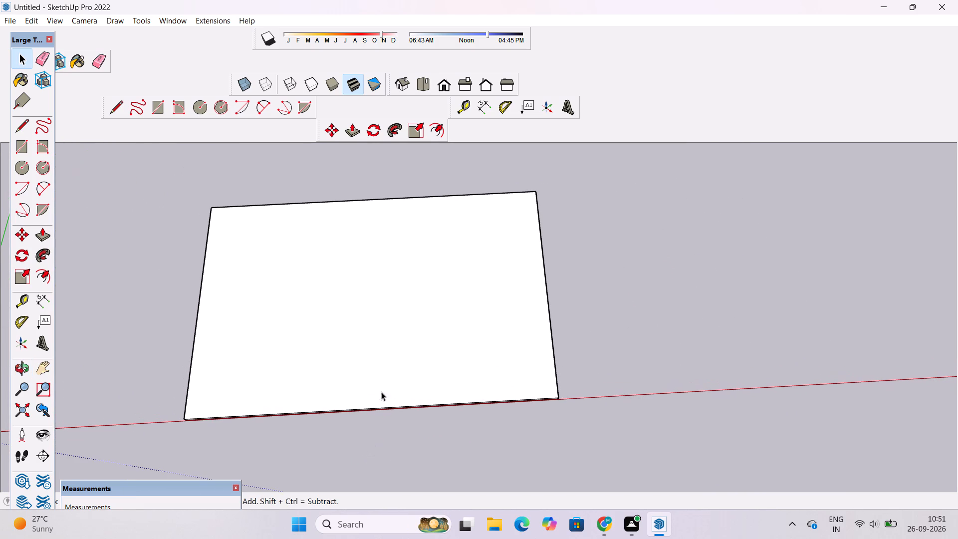
double_click(390, 360)
scroll(390, 360, "up", 2)
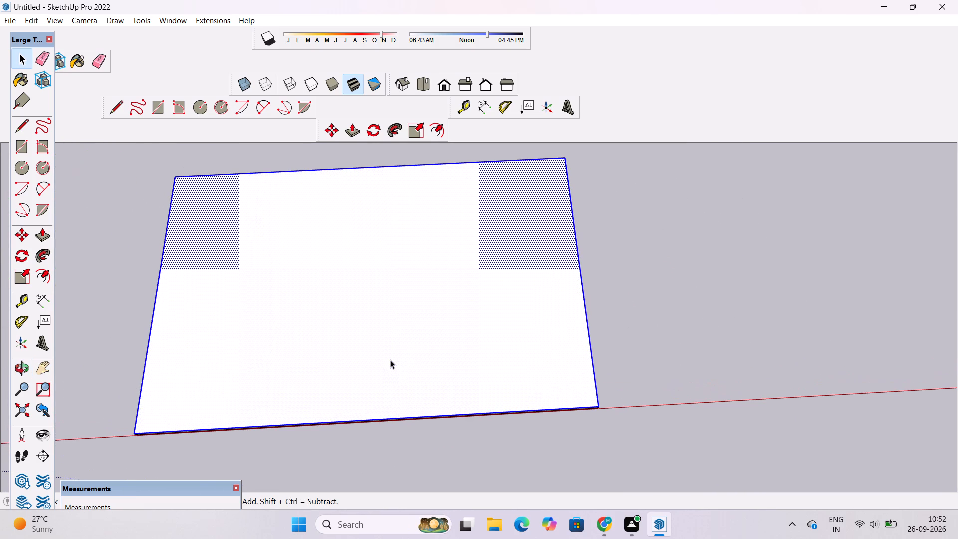
key("m")
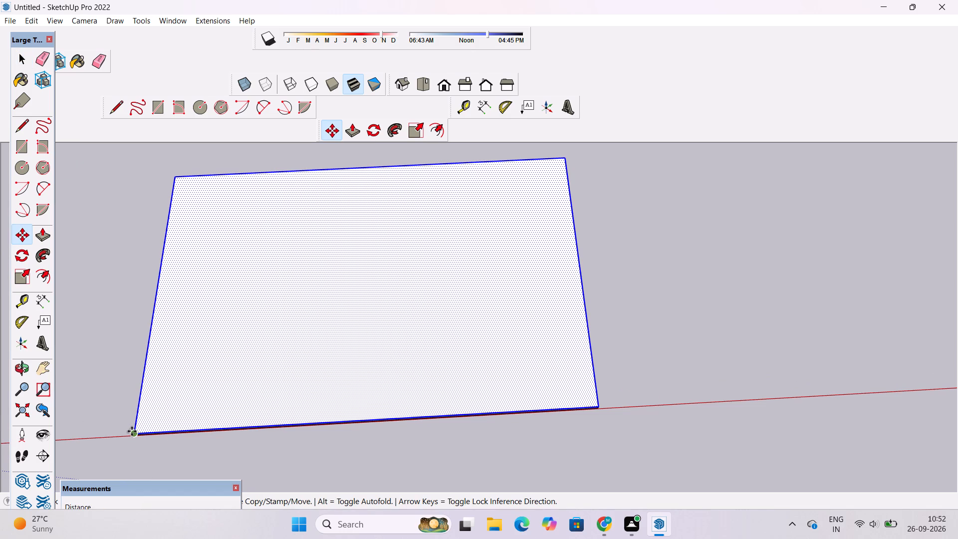
left_click(132, 431)
scroll(150, 430, "down", 5)
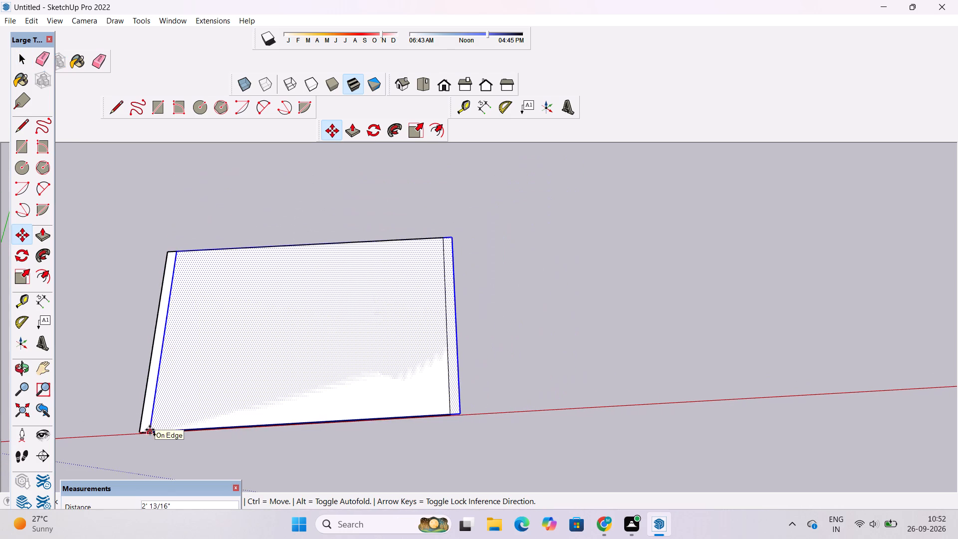
scroll(558, 405, "up", 6)
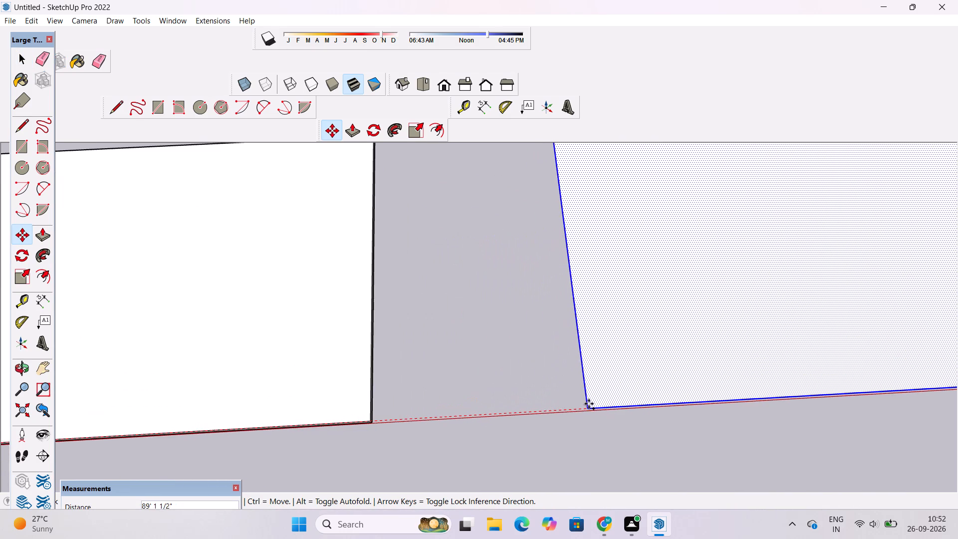
left_click(604, 407)
key("space")
Examine the original slab and the copied face beside it along the red axis from several angles and distances.
type("o")
scroll(605, 408, "down", 7)
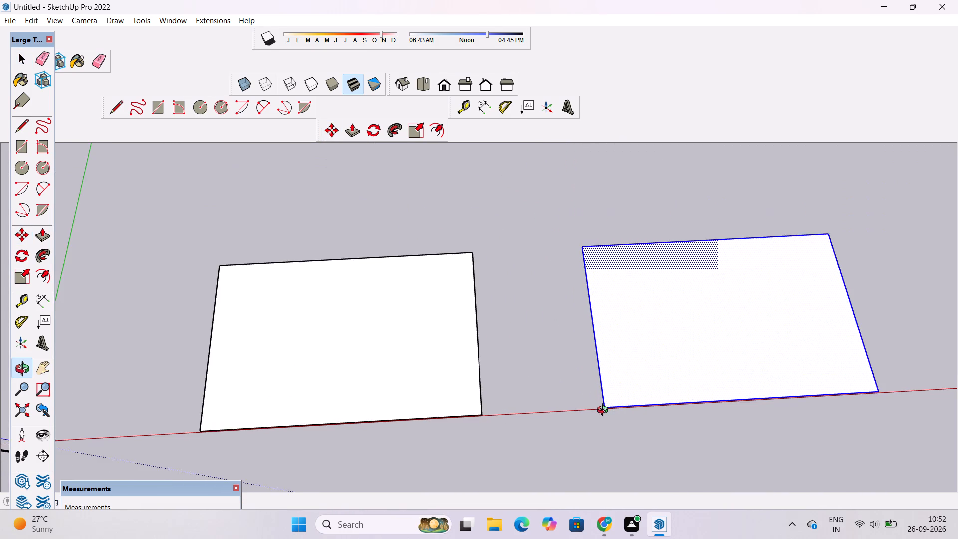
scroll(605, 411, "down", 2)
left_click_drag(394, 400, 446, 400, "shift")
left_click_drag(453, 433, 461, 383)
scroll(483, 403, "up", 3)
left_click_drag(507, 422, 425, 396, "shift")
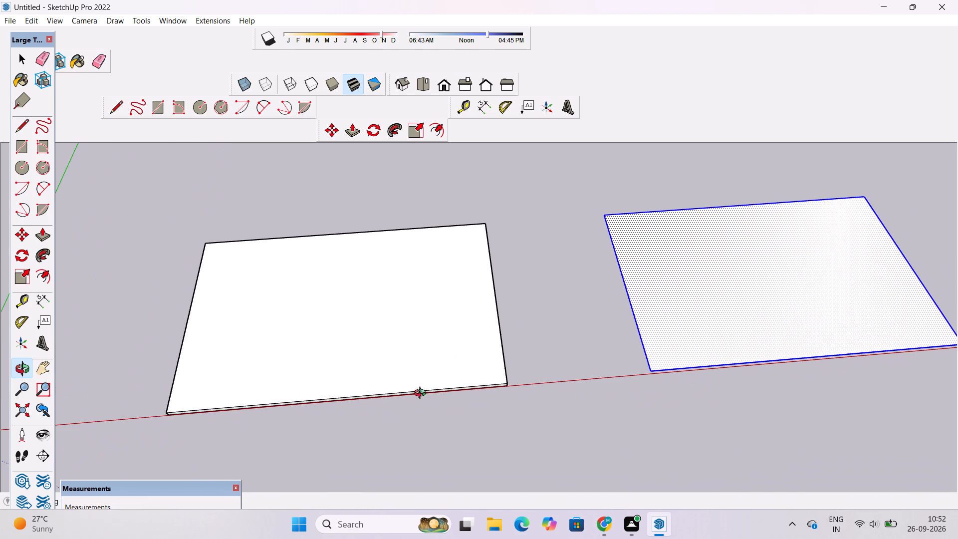
scroll(419, 392, "up", 4)
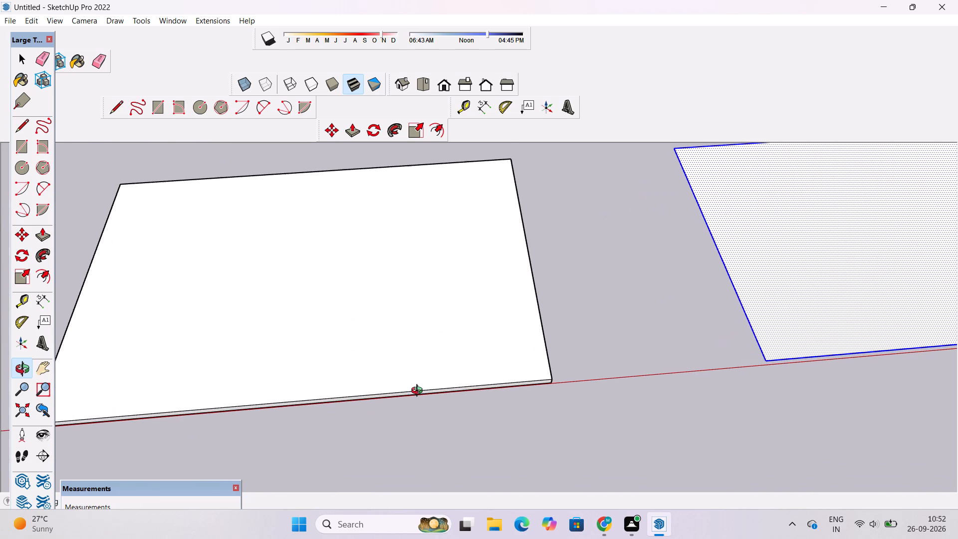
scroll(419, 392, "up", 1)
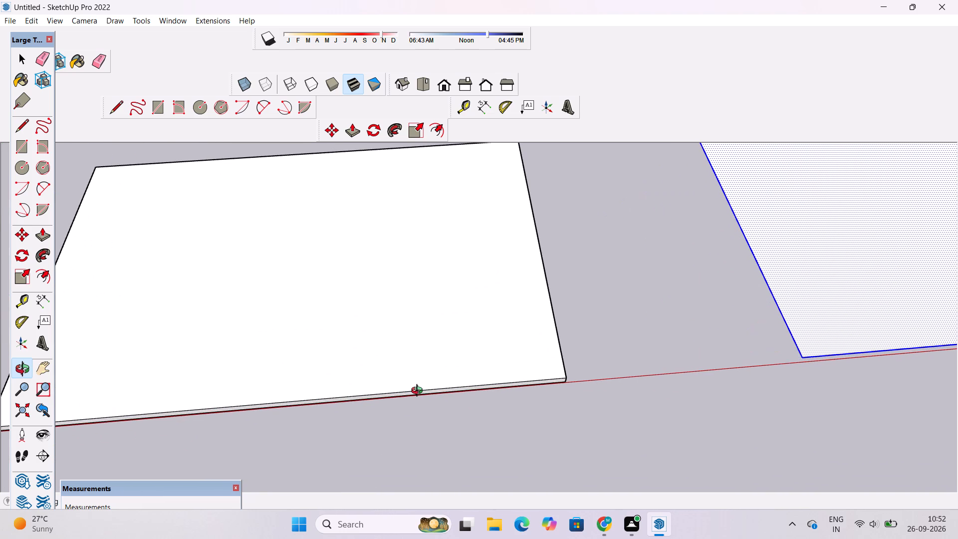
scroll(419, 392, "down", 5)
scroll(419, 392, "up", 2)
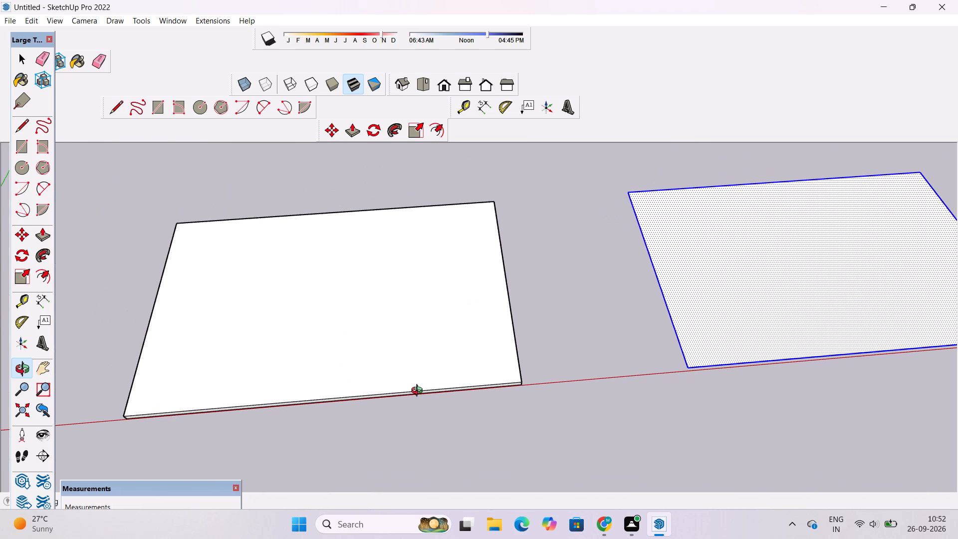
scroll(419, 392, "down", 3)
scroll(419, 392, "up", 2)
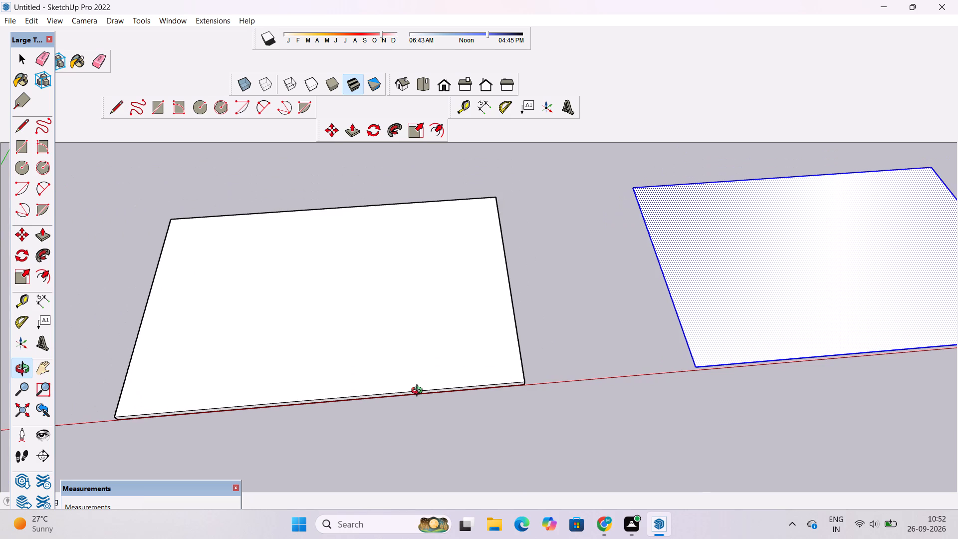
scroll(419, 392, "down", 2)
left_click_drag(364, 404, 434, 385, "shift")
left_click_drag(440, 404, 430, 378)
scroll(430, 376, "down", 5)
left_click_drag(430, 373, 430, 388, "shift")
scroll(430, 388, "up", 1)
left_click_drag(430, 388, 424, 396, "shift")
left_click_drag(424, 400, 423, 412)
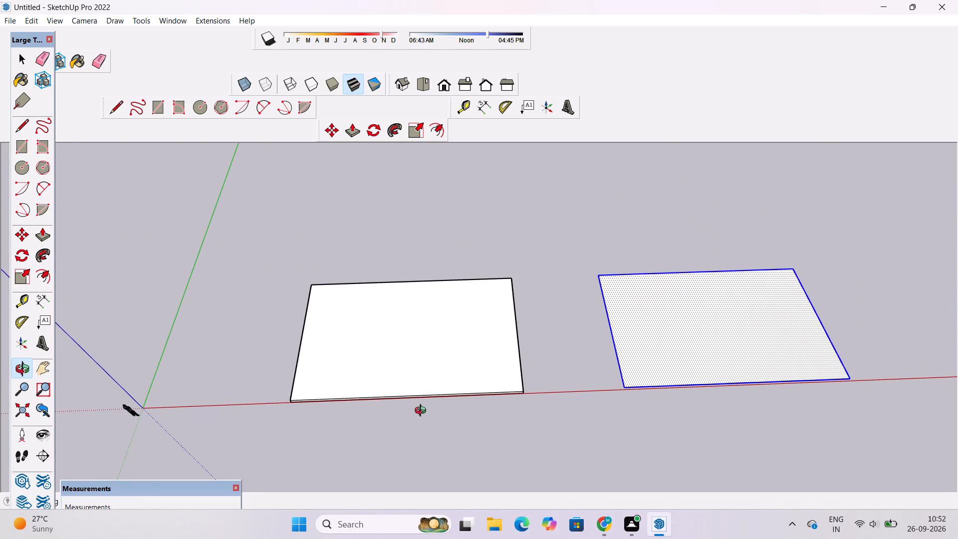
left_click_drag(423, 412, 412, 456)
scroll(347, 365, "up", 4)
left_click_drag(347, 366, 360, 385, "shift")
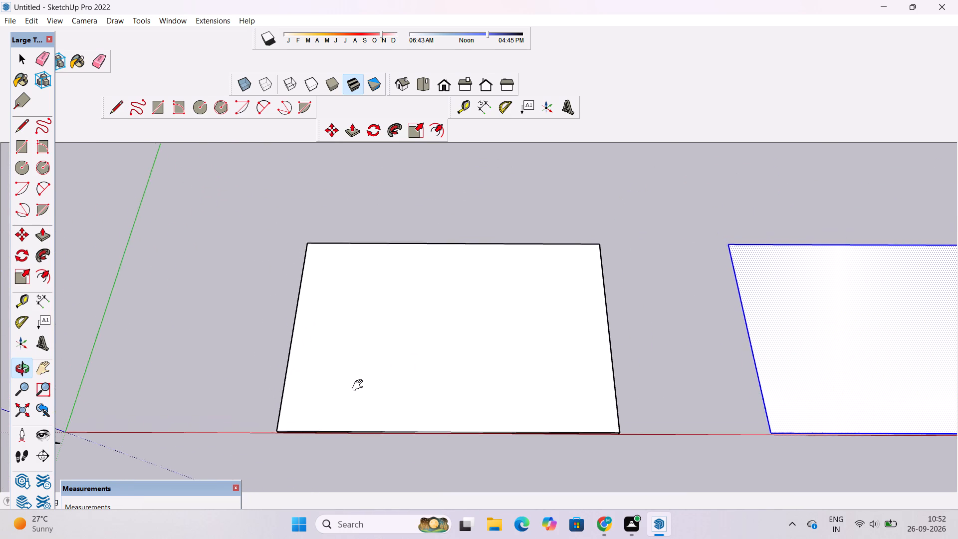
left_click_drag(360, 385, 361, 386, "shift")
left_click_drag(398, 428, 401, 459)
left_click_drag(403, 456, 386, 426, "shift")
left_click_drag(387, 432, 377, 350)
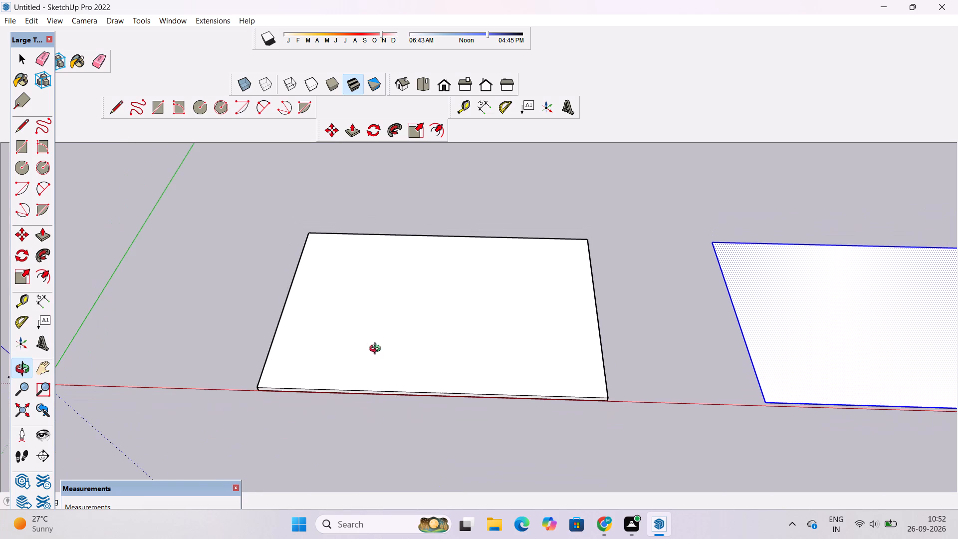
left_click_drag(411, 401, 386, 394, "shift")
left_click_drag(383, 407, 392, 430)
scroll(382, 408, "up", 2)
left_click_drag(377, 402, 361, 424, "shift")
key("space")
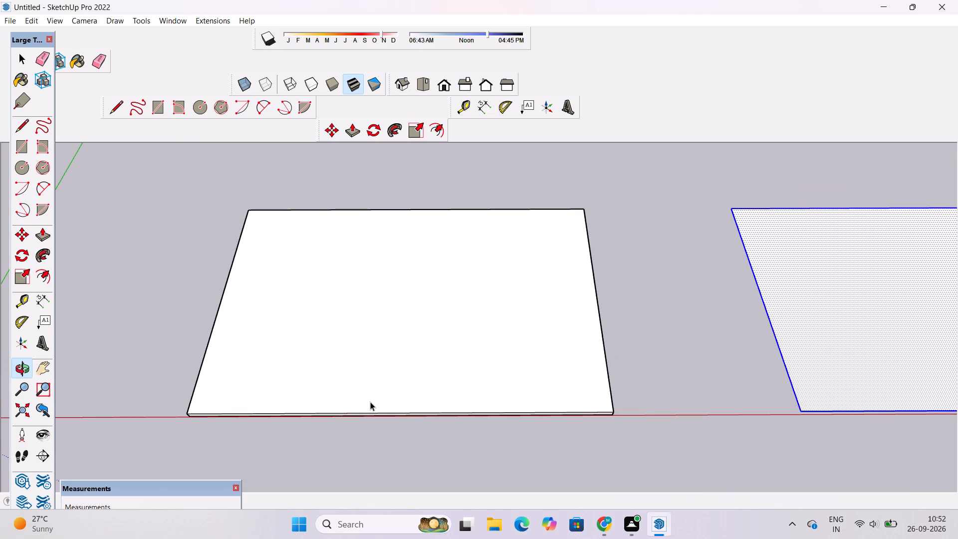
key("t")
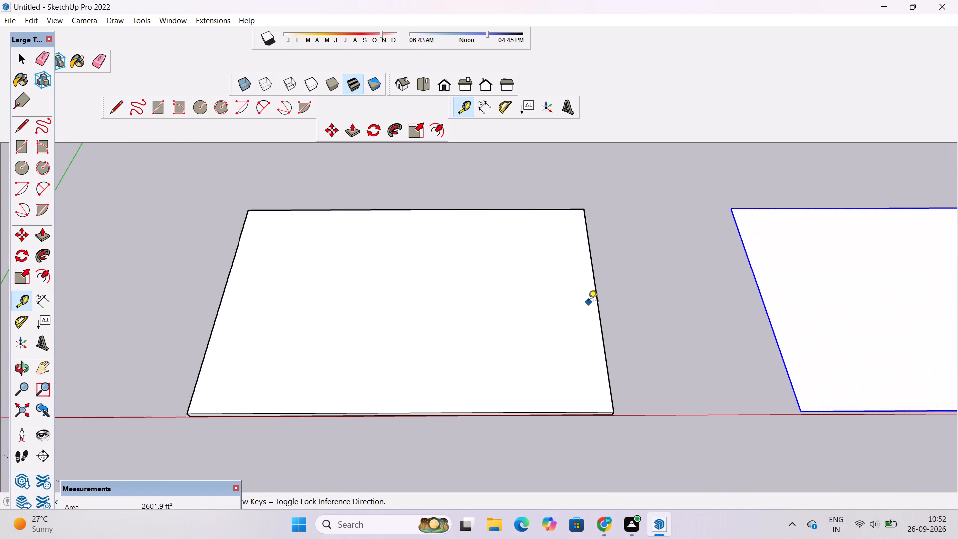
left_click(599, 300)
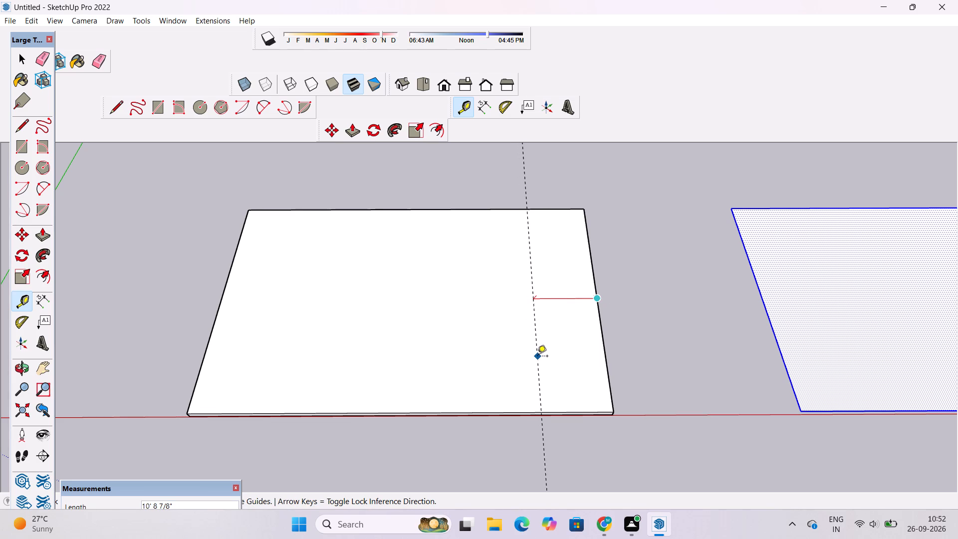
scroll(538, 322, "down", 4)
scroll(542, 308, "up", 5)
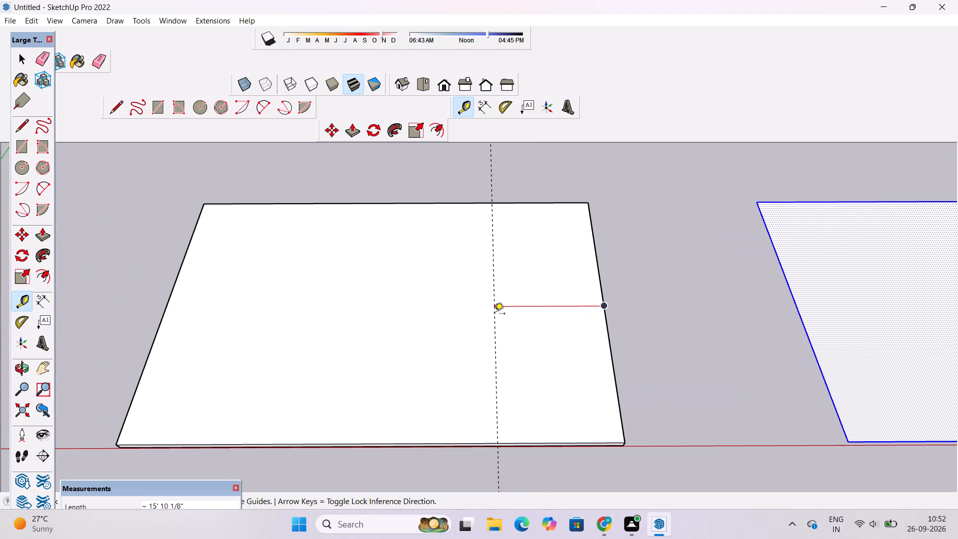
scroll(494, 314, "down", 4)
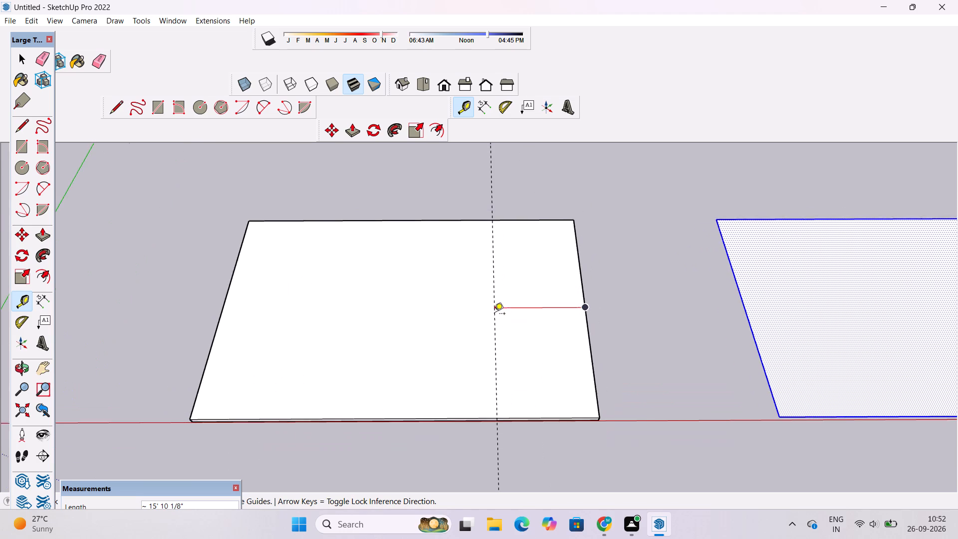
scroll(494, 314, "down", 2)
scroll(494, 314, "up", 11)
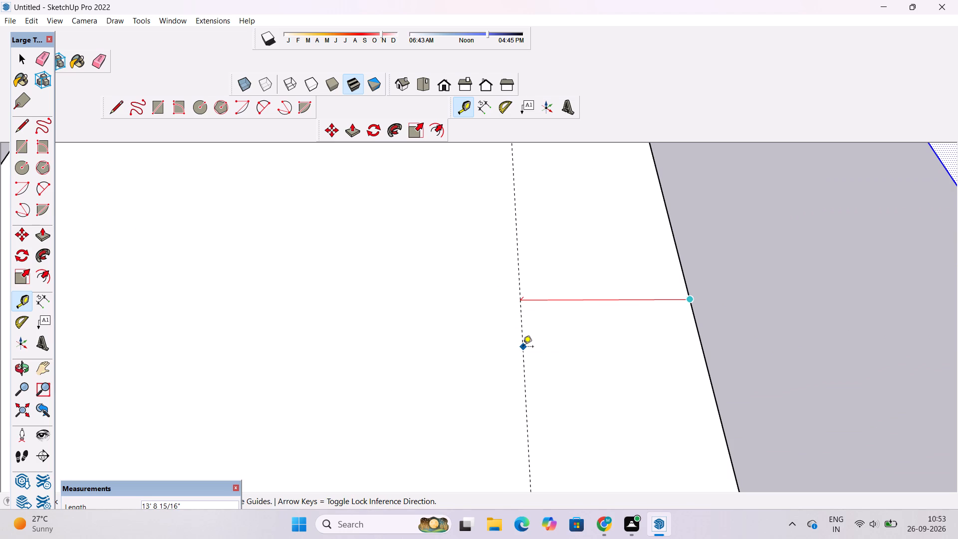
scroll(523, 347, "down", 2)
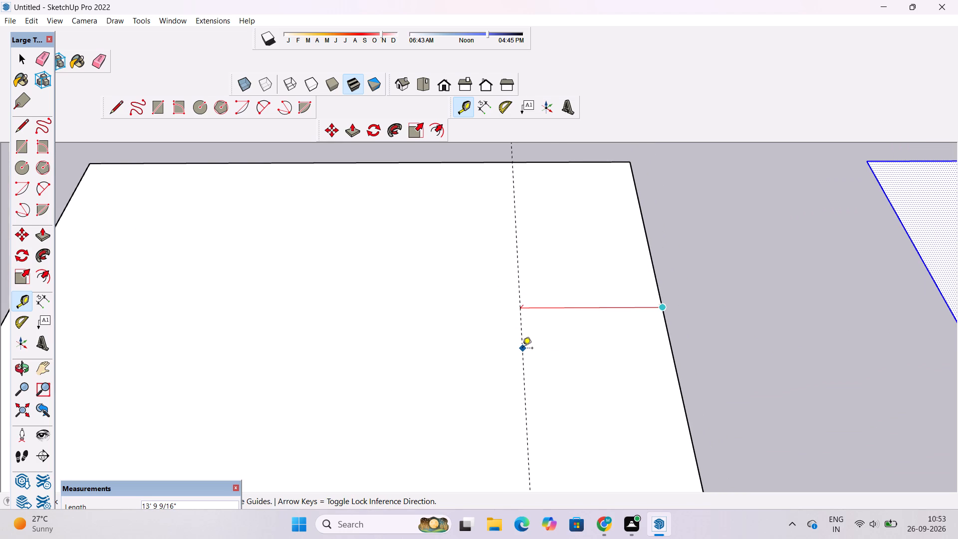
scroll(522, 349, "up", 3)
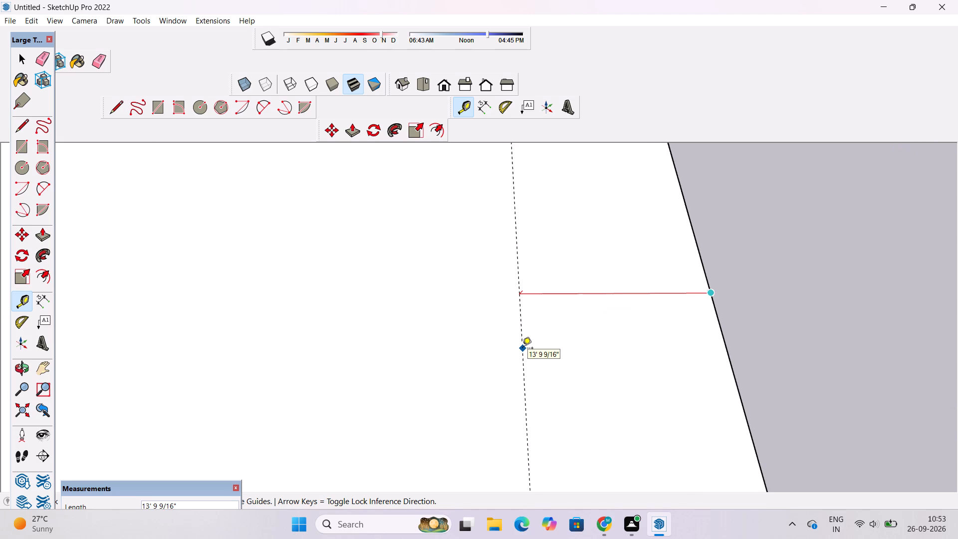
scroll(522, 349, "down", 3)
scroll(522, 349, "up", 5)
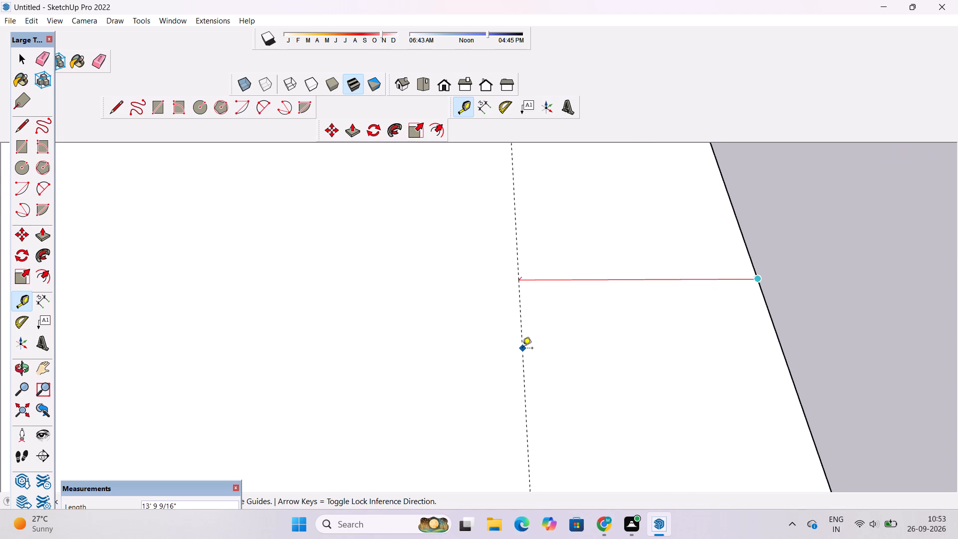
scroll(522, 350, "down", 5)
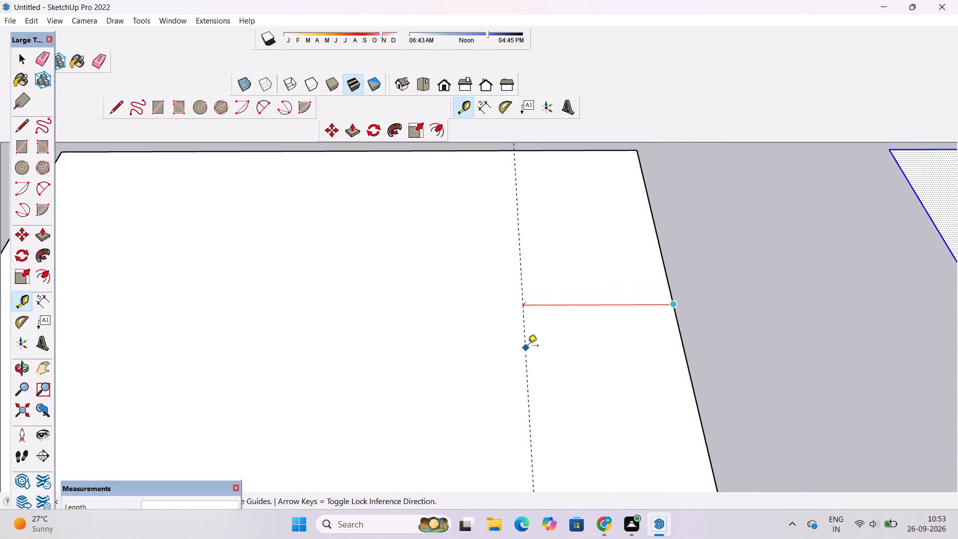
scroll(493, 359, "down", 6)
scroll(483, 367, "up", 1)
Examine the slab's top face and its side edges from several angles.
key("o")
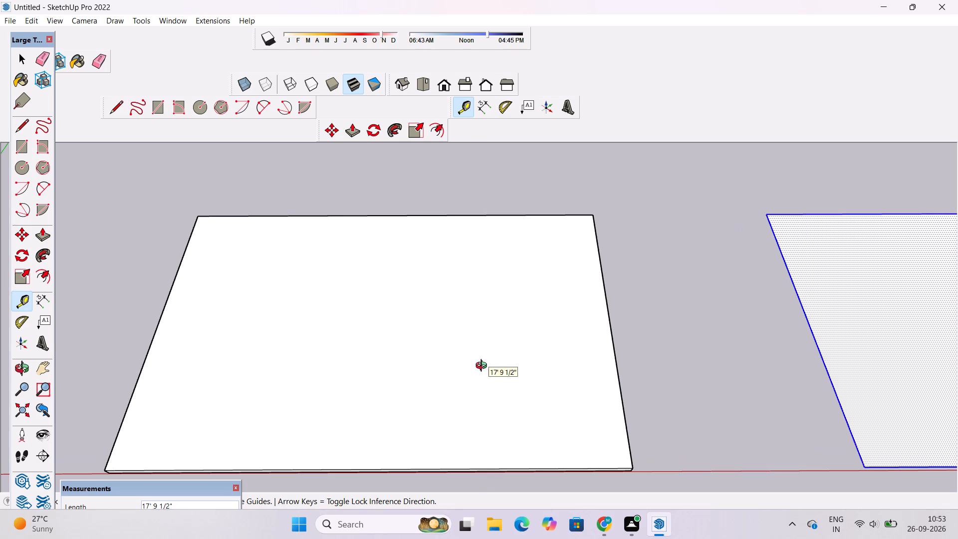
left_click_drag(494, 402, 504, 386, "shift")
left_click_drag(507, 394, 516, 381, "shift")
scroll(518, 337, "up", 2)
left_click_drag(517, 339, 517, 346)
scroll(517, 346, "down", 1)
left_click_drag(517, 346, 517, 351, "shift")
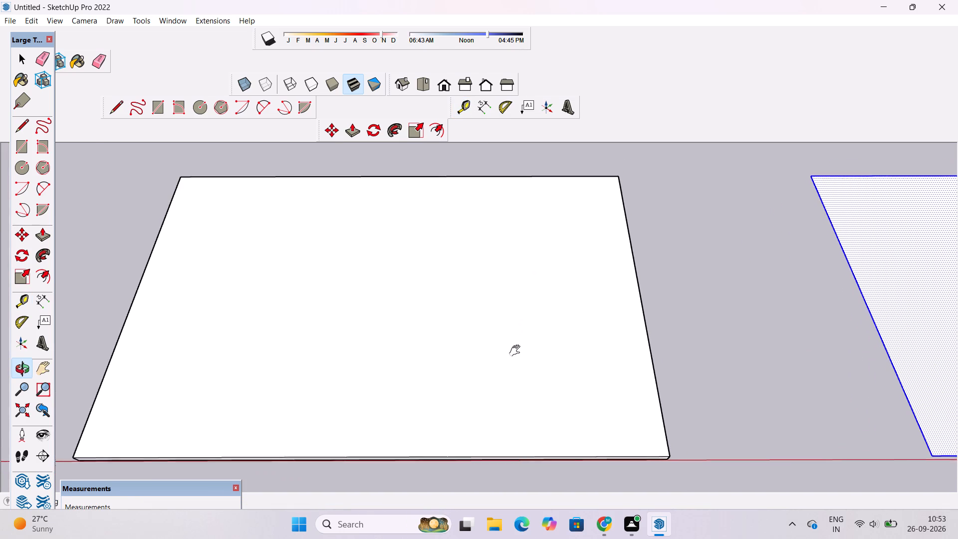
left_click_drag(517, 351, 516, 360, "shift")
scroll(516, 361, "down", 1)
left_click_drag(515, 370, 522, 357, "shift")
left_click_drag(525, 353, 530, 404)
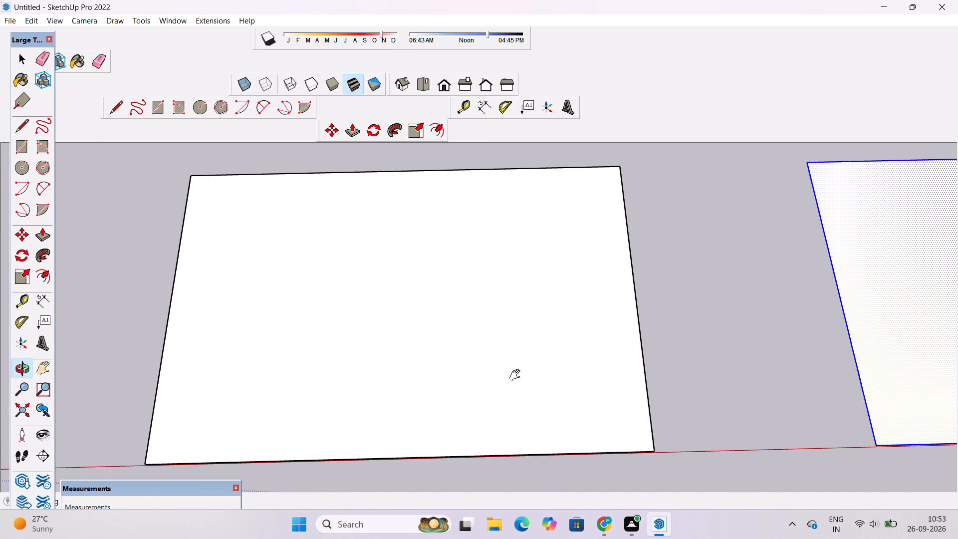
left_click(514, 368, "shift")
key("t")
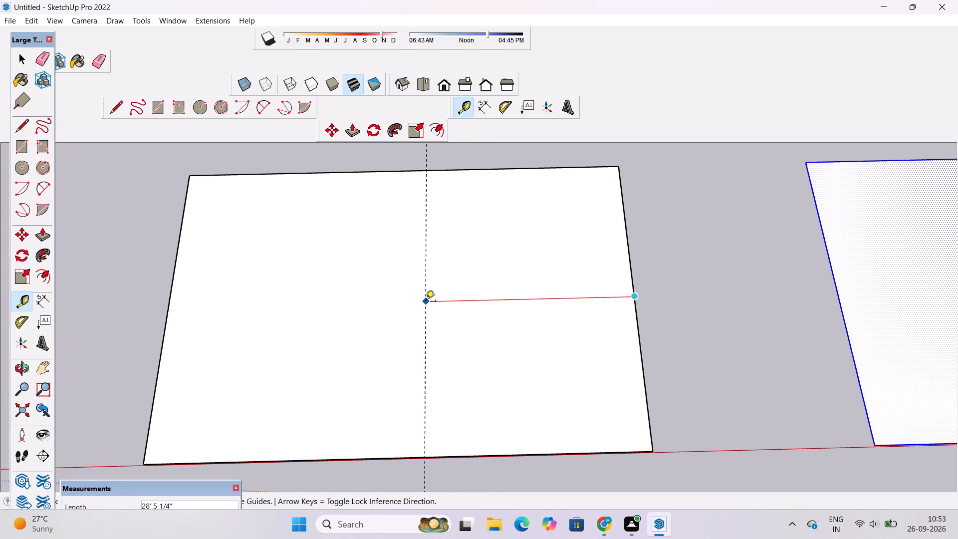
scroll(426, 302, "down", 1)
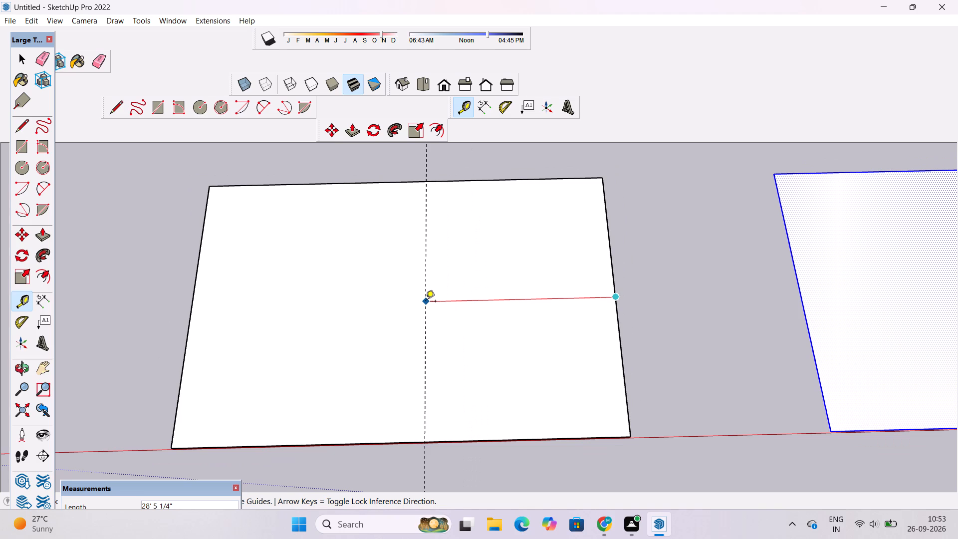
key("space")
Place a guide line on the slab's top face 28' from and parallel to the side edge nearest the origin.
type("t")
scroll(424, 302, "down", 1)
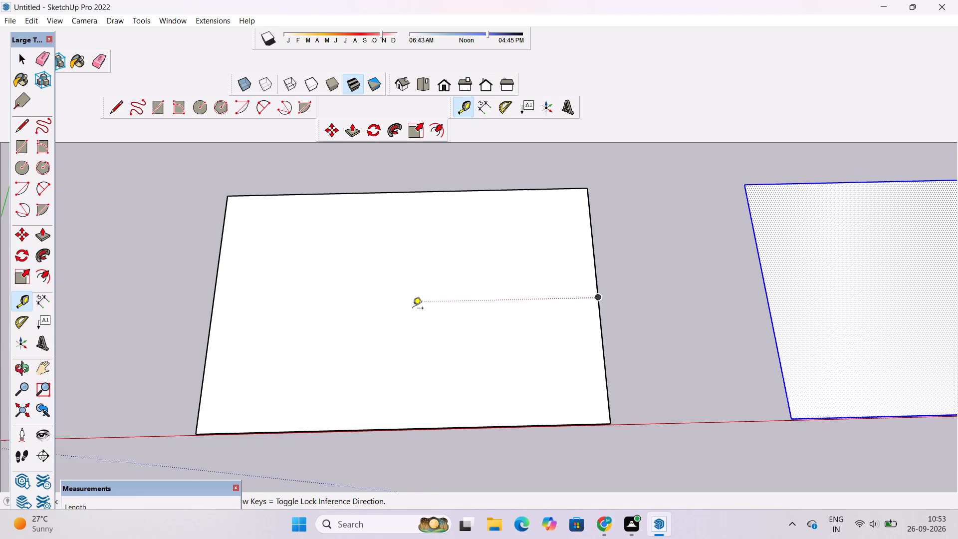
scroll(413, 309, "down", 1)
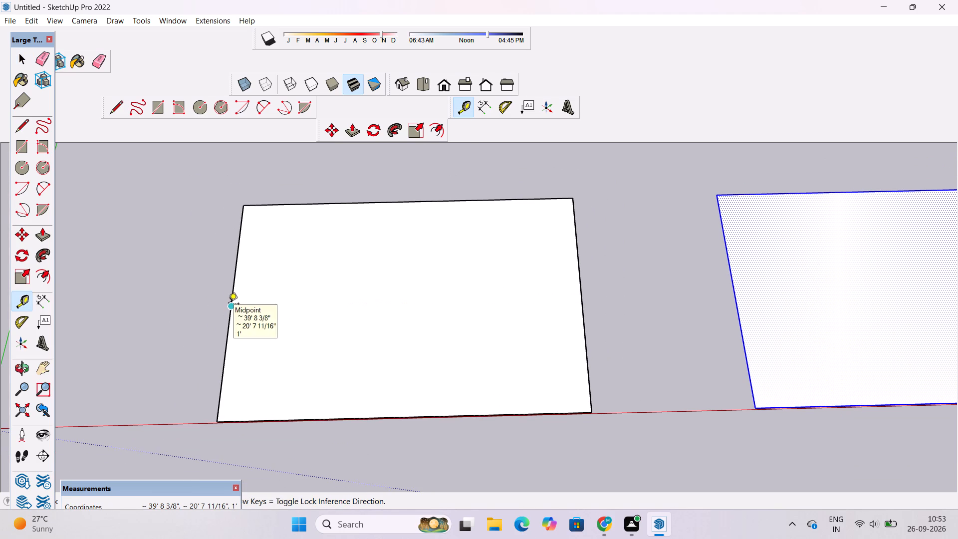
left_click(229, 306)
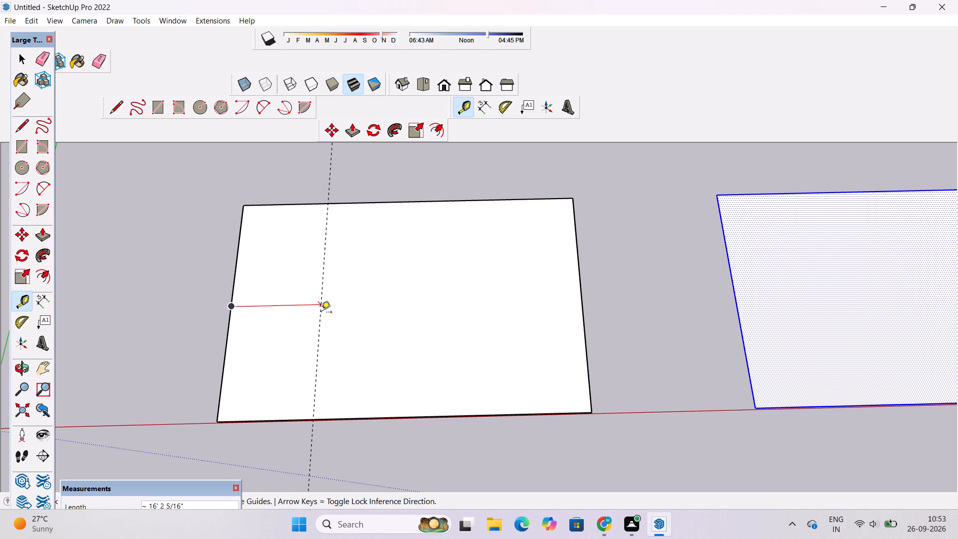
scroll(376, 326, "down", 1)
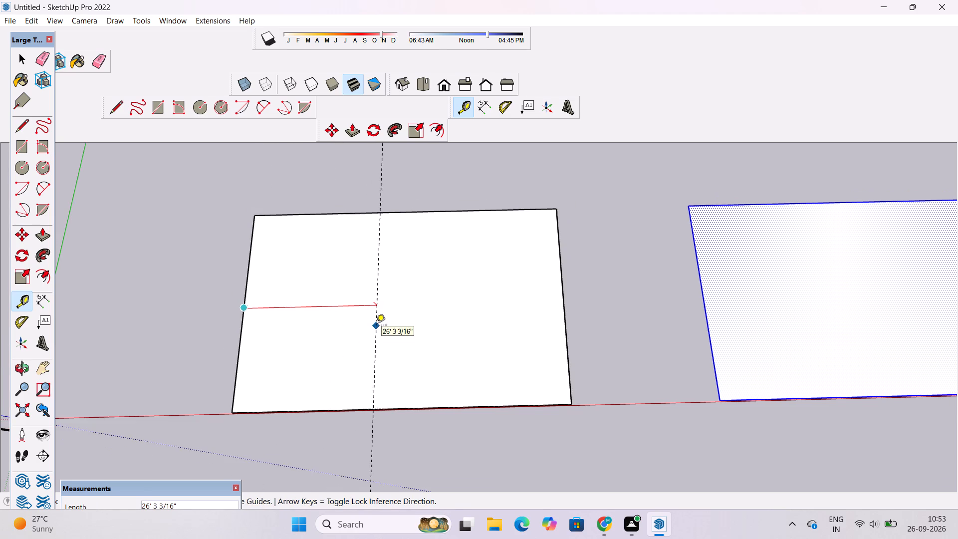
scroll(376, 326, "down", 1)
scroll(377, 326, "up", 2)
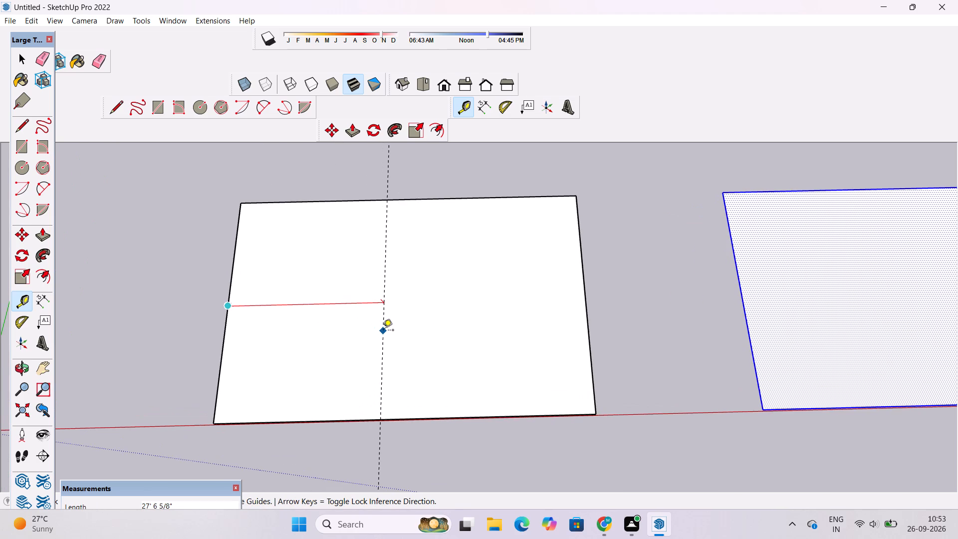
type("28'")
key("Return")
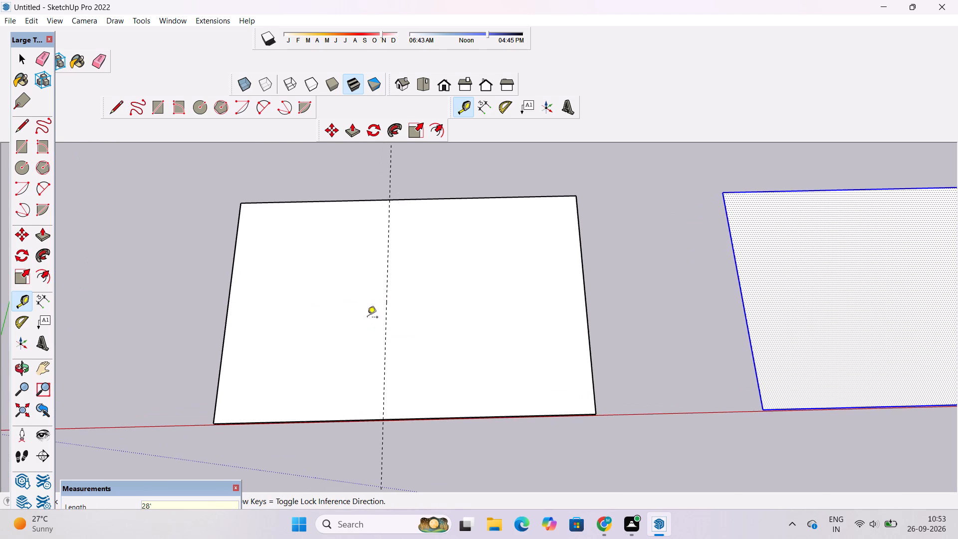
Examine the slab's top face with its guide line and the copied face beside it from several distances.
scroll(313, 319, "down", 6)
scroll(335, 375, "up", 5)
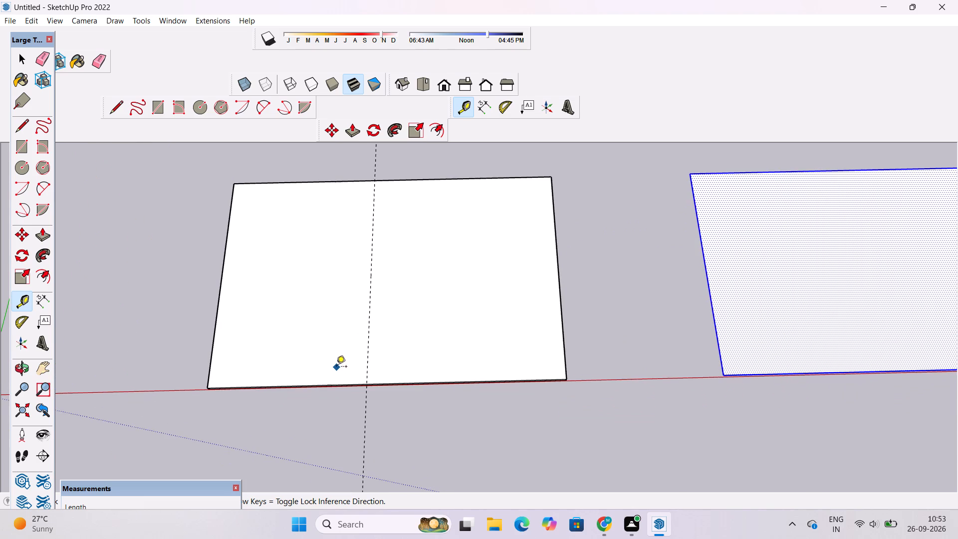
key("space")
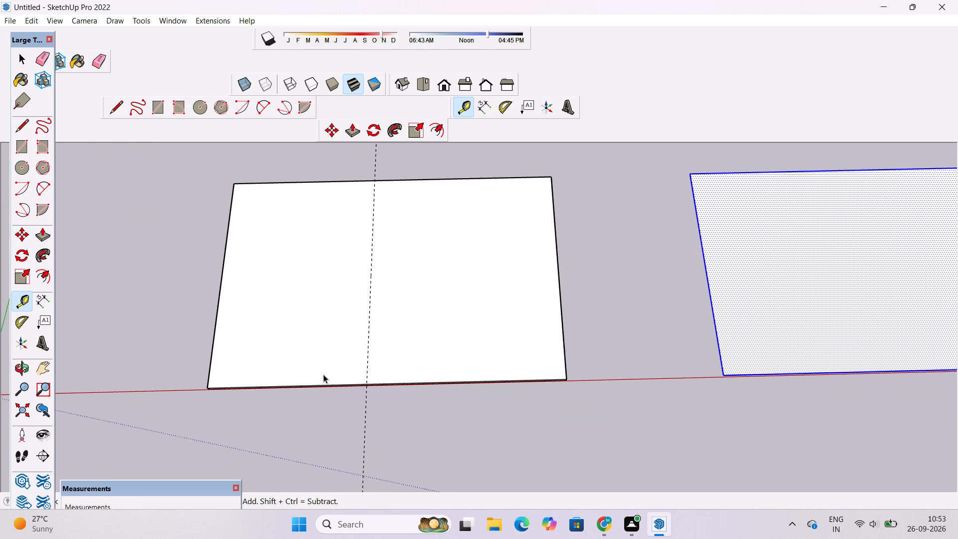
scroll(340, 383, "down", 4)
scroll(340, 383, "up", 3)
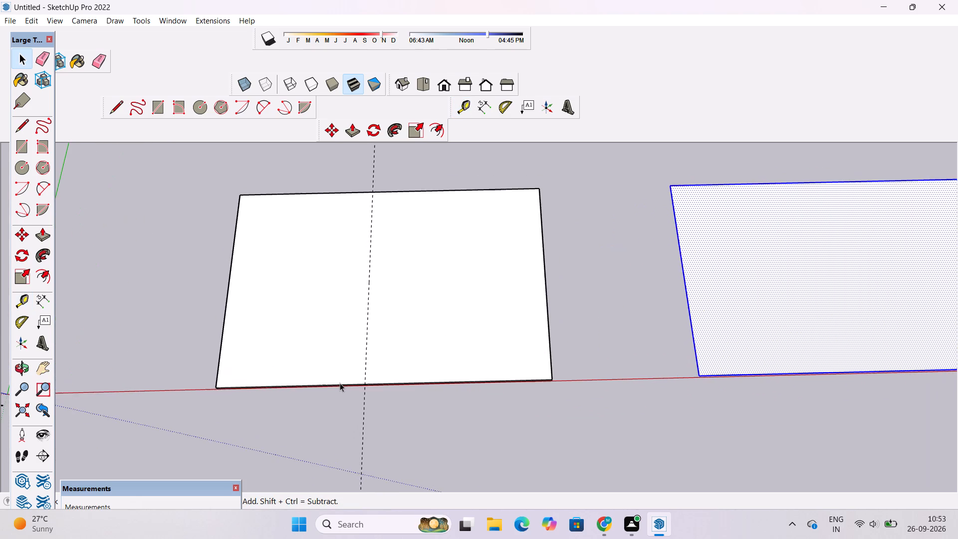
scroll(340, 383, "up", 2)
scroll(340, 383, "down", 5)
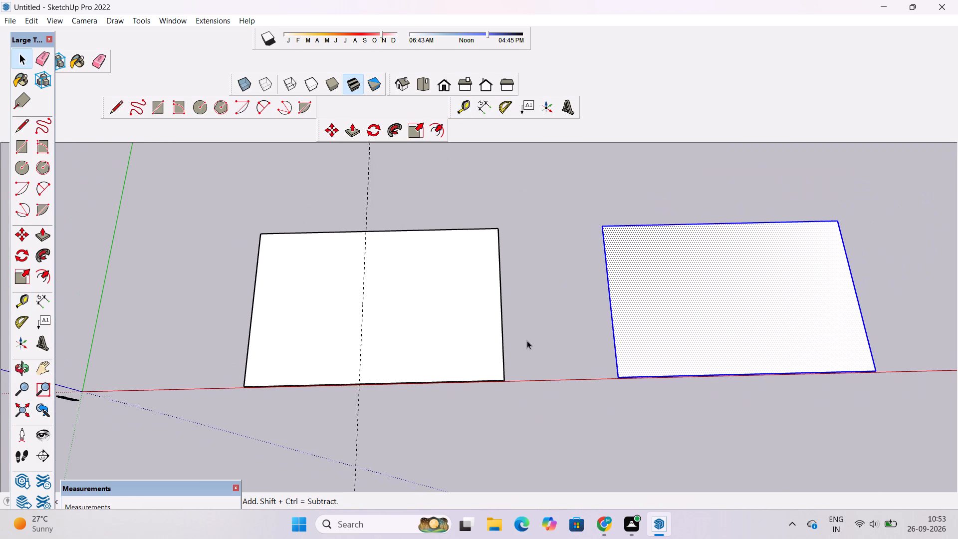
scroll(527, 340, "up", 4)
key("l")
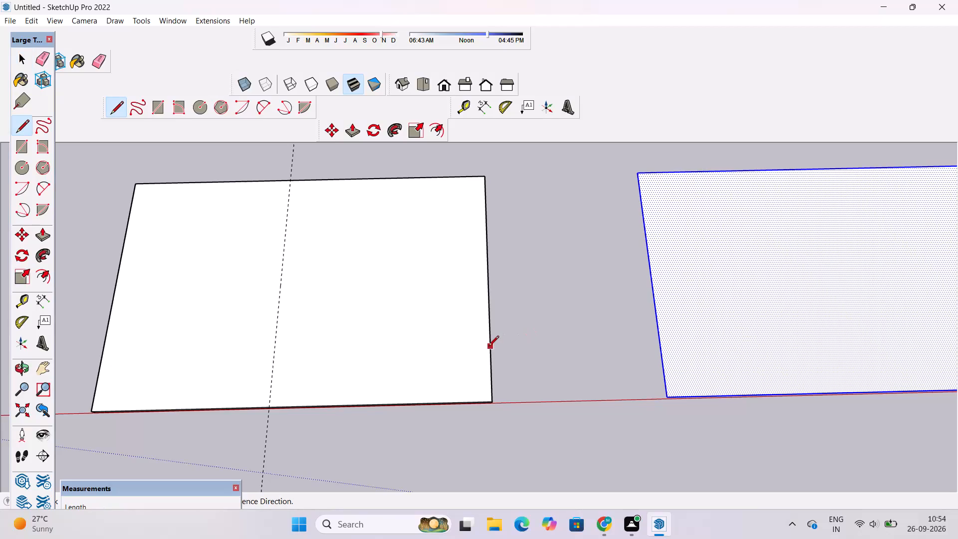
key("space")
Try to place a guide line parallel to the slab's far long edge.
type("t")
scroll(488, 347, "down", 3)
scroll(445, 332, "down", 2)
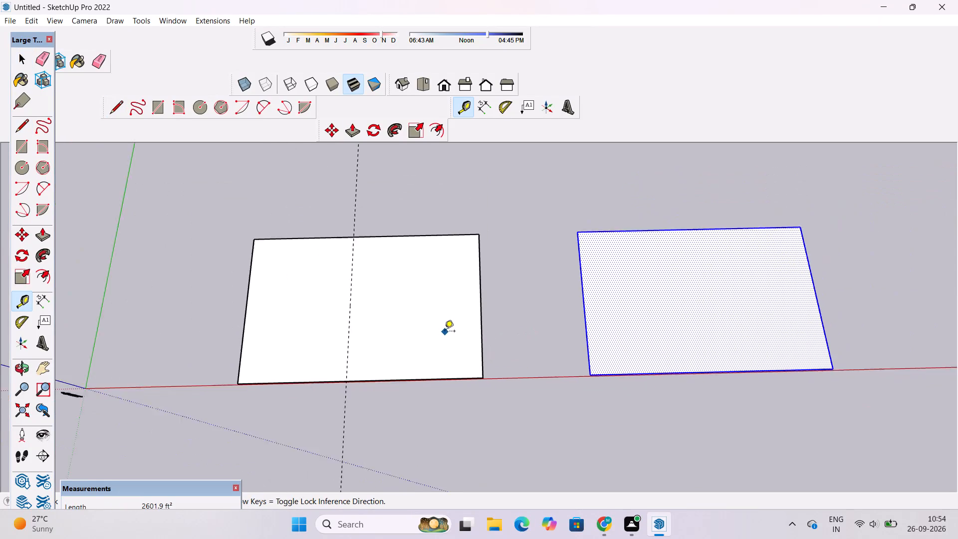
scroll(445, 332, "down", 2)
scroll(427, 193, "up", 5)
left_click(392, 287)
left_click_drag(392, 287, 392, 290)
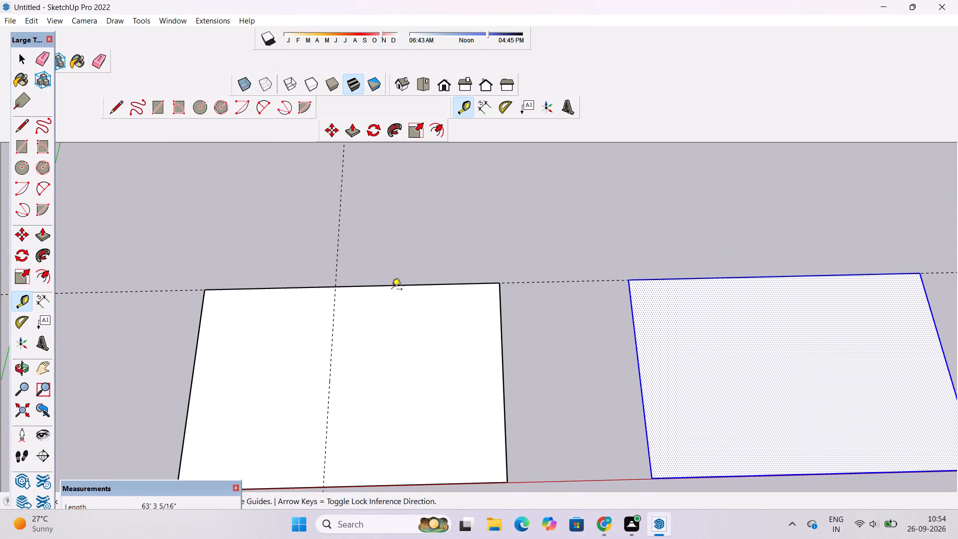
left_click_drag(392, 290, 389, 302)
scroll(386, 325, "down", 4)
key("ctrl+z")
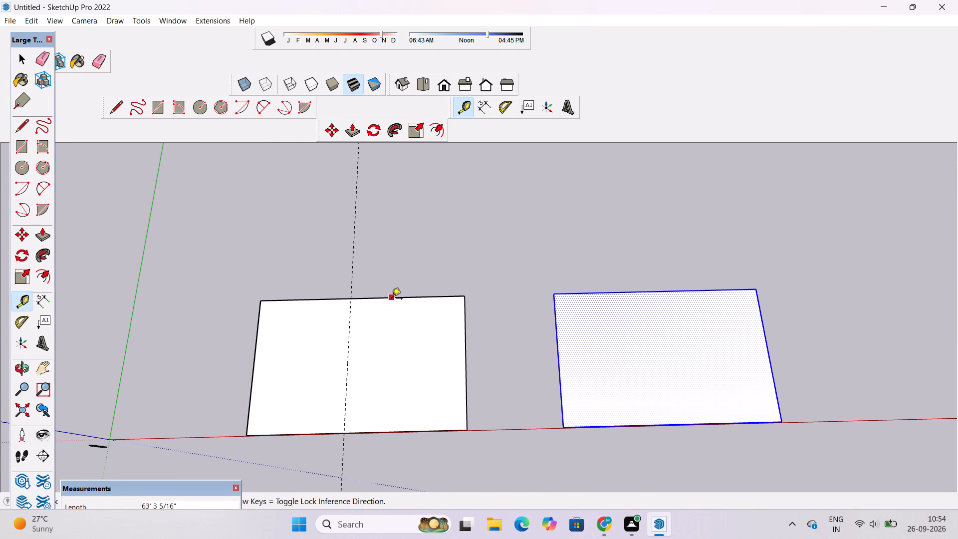
Pull a guide line from the slab's far long edge about 20' 6 3/4" across the top face, towards the side edge's midpoint.
left_click(392, 299)
scroll(398, 336, "down", 7)
scroll(398, 336, "up", 1)
scroll(398, 336, "down", 3)
scroll(399, 358, "up", 2)
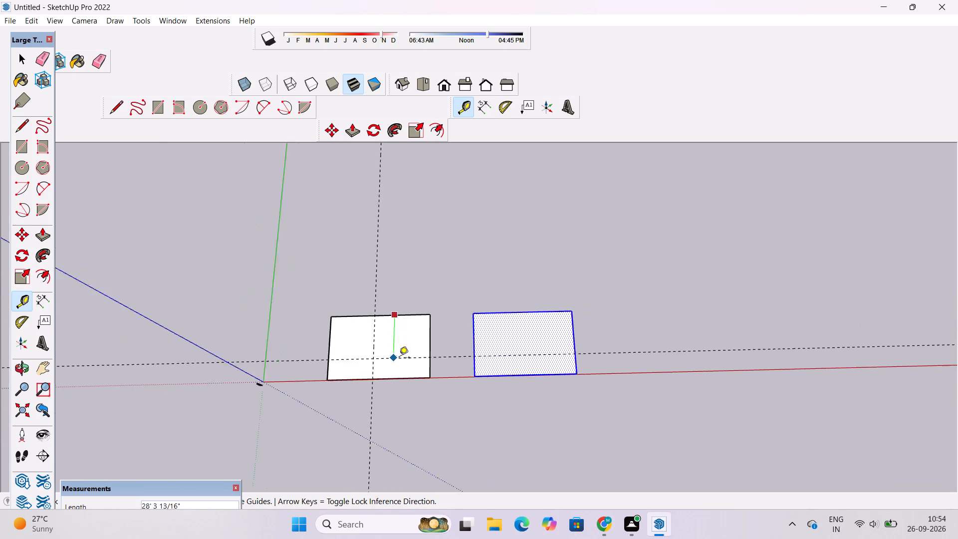
scroll(399, 358, "up", 11)
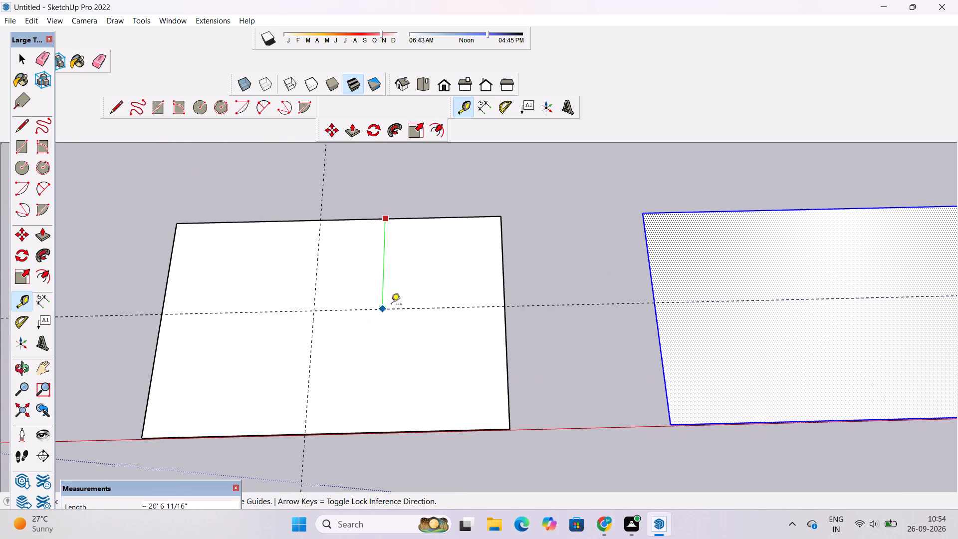
scroll(401, 312, "down", 7)
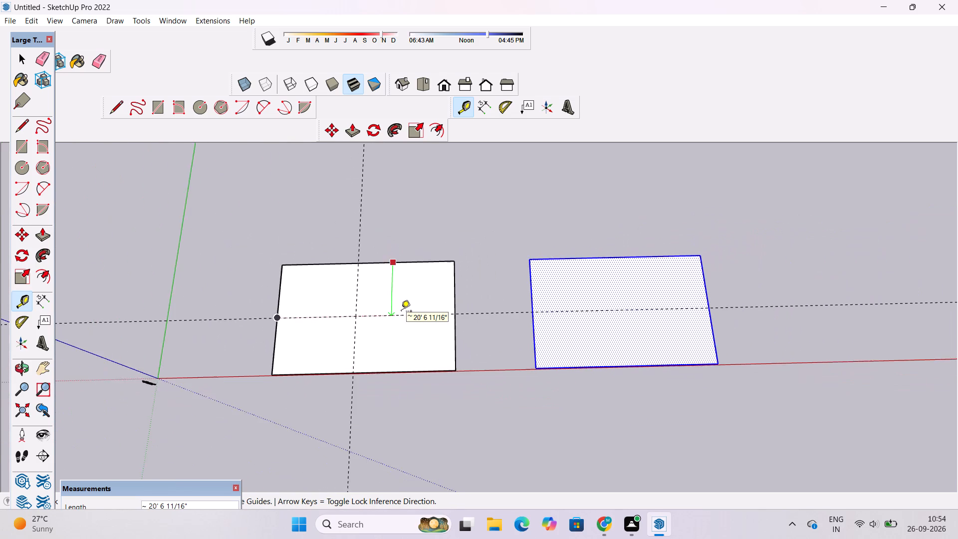
scroll(401, 312, "down", 1)
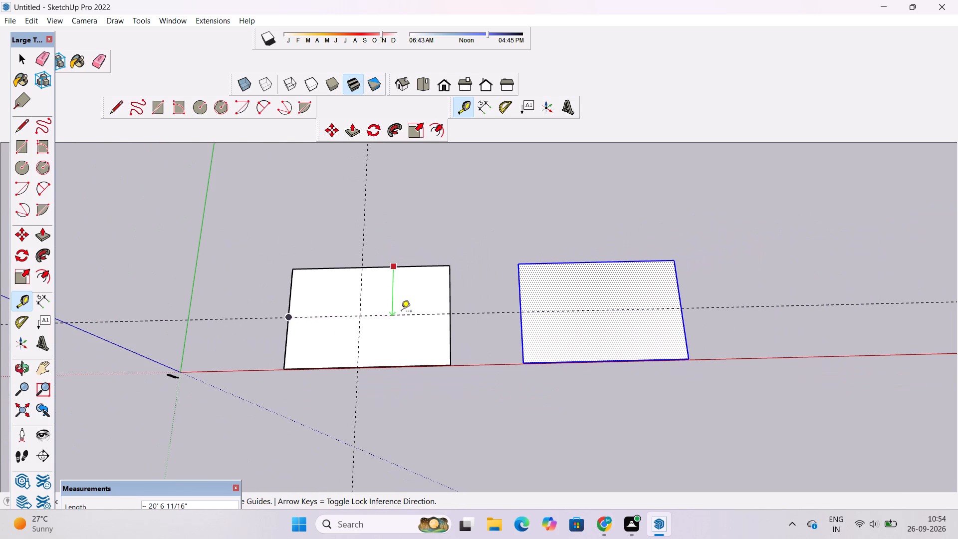
scroll(401, 312, "up", 4)
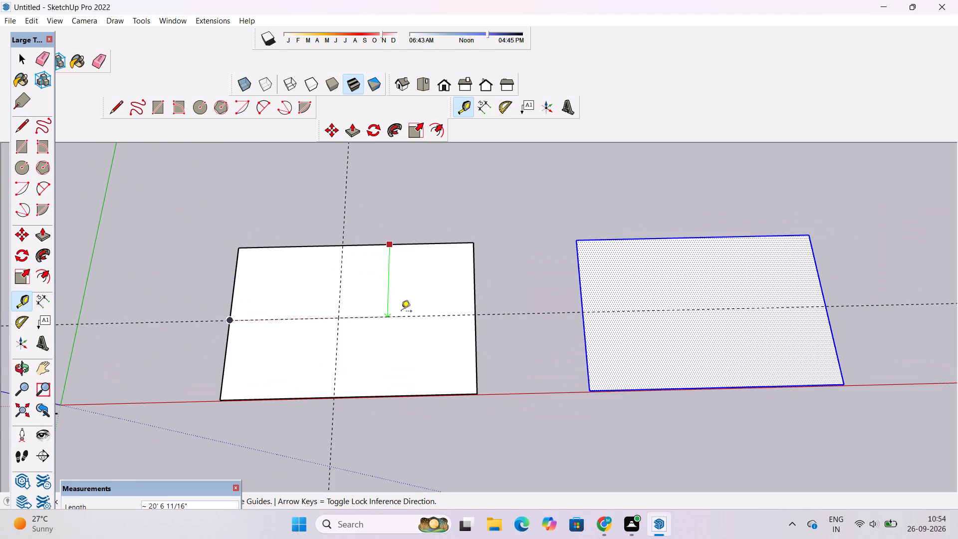
scroll(401, 309, "down", 3)
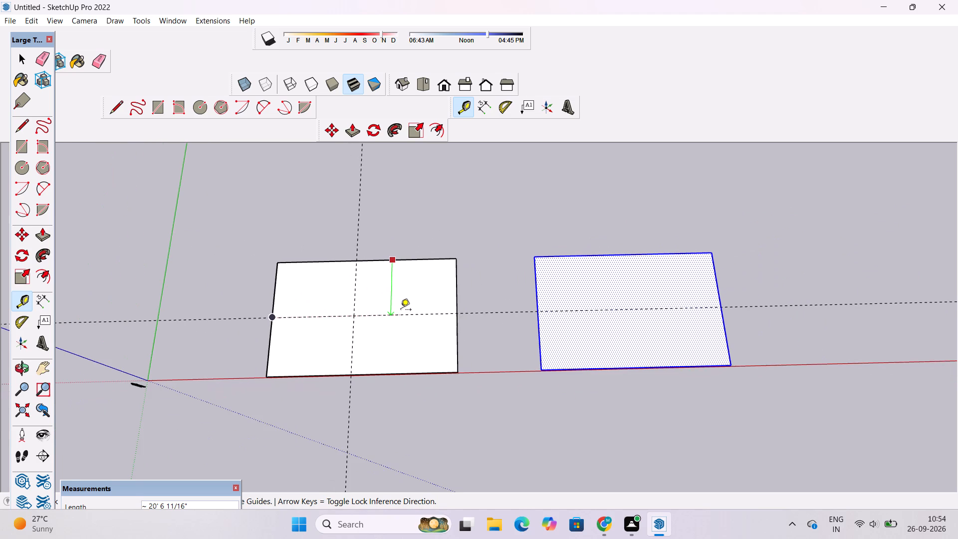
scroll(401, 310, "up", 2)
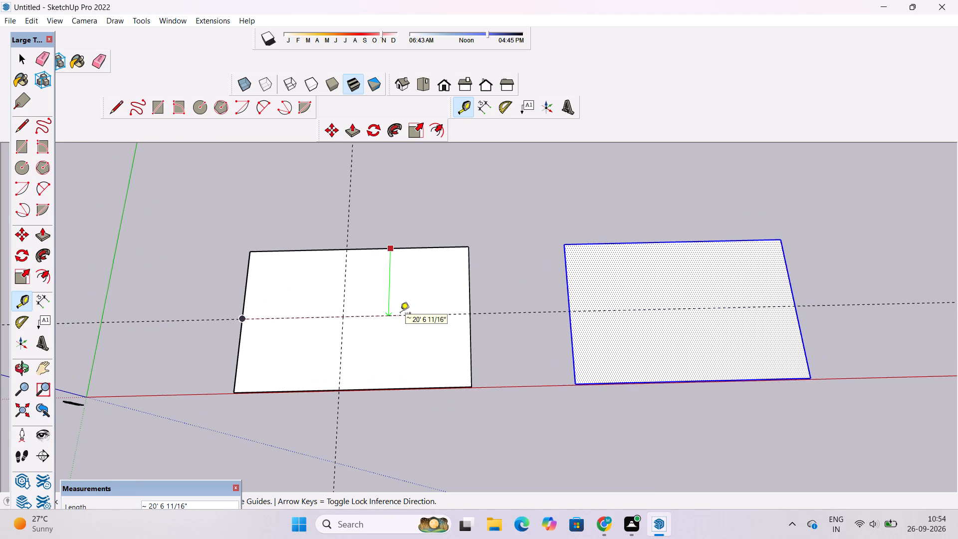
scroll(400, 314, "up", 2)
scroll(400, 314, "down", 1)
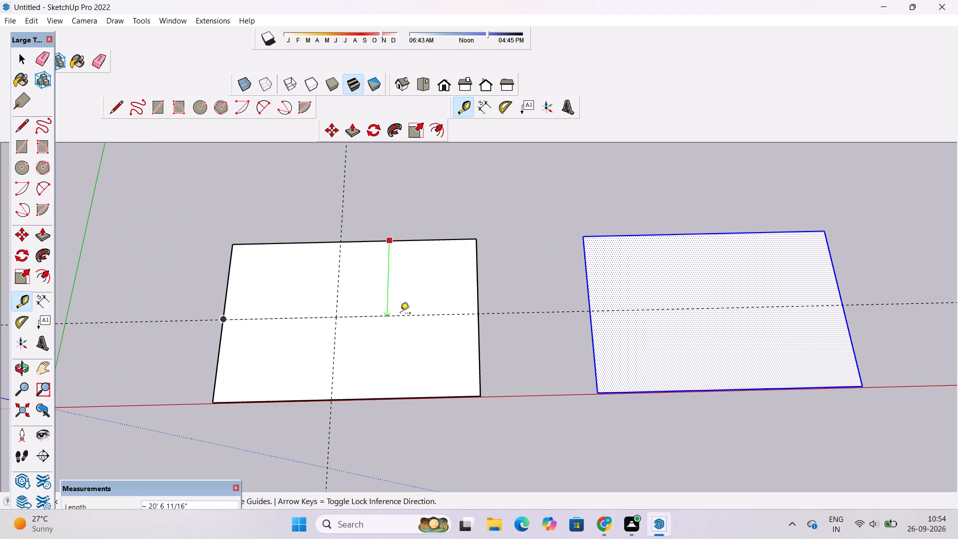
scroll(400, 314, "up", 1)
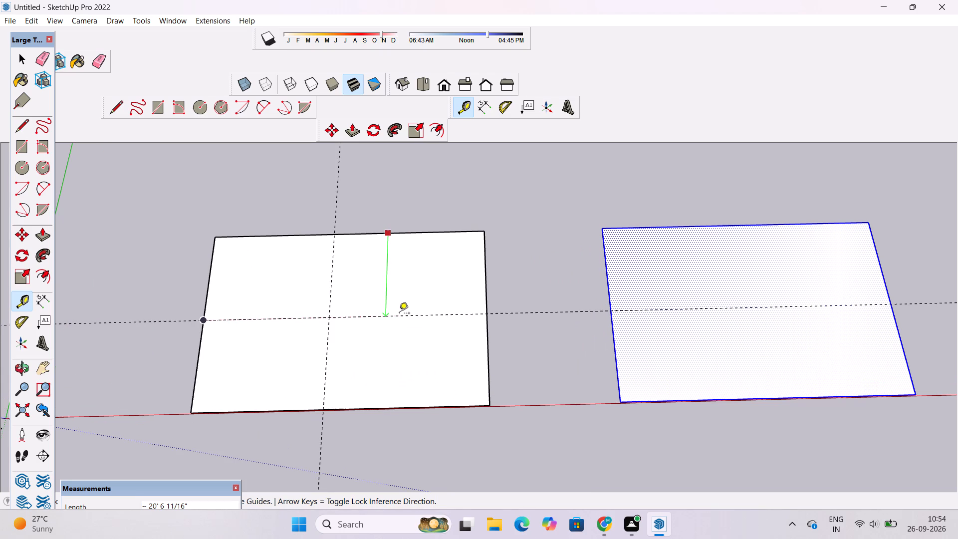
scroll(399, 314, "down", 2)
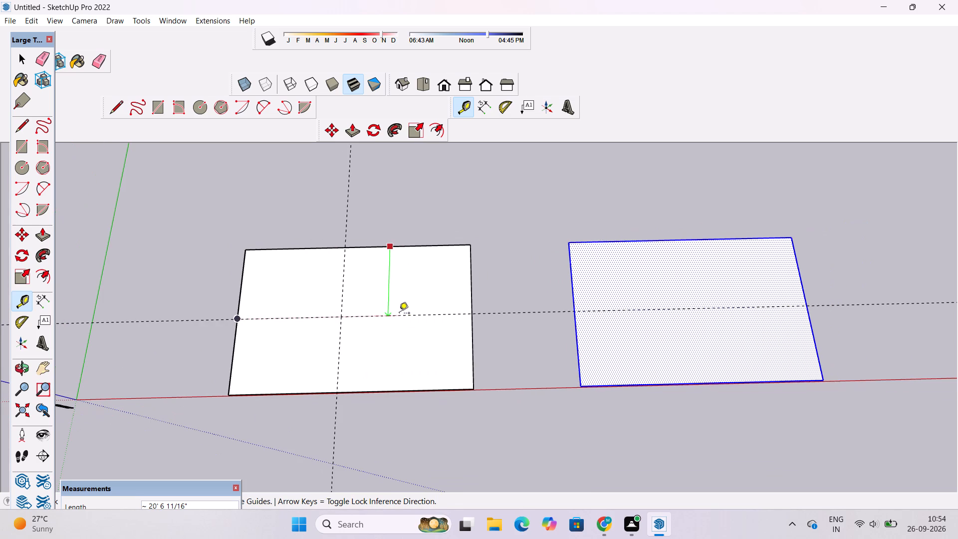
scroll(399, 314, "down", 2)
scroll(399, 314, "up", 2)
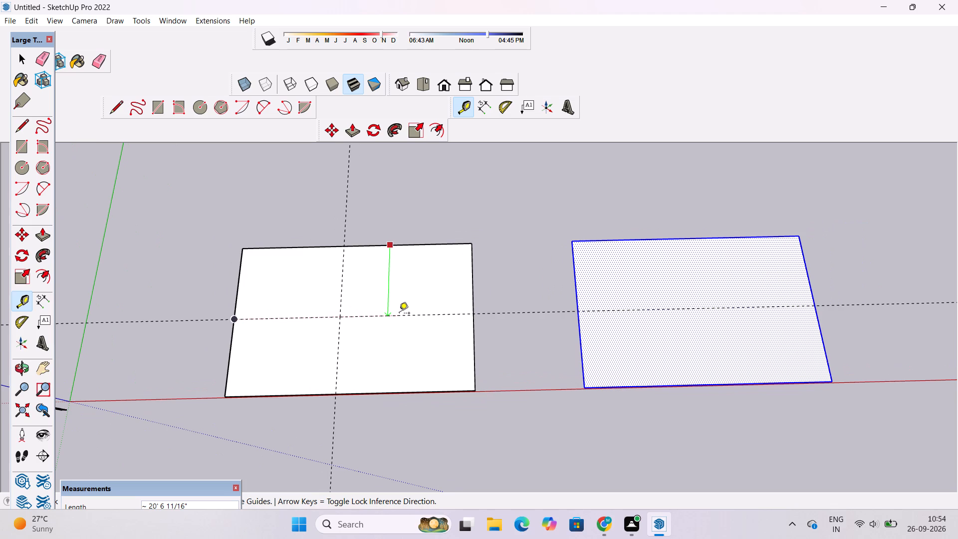
scroll(399, 314, "down", 3)
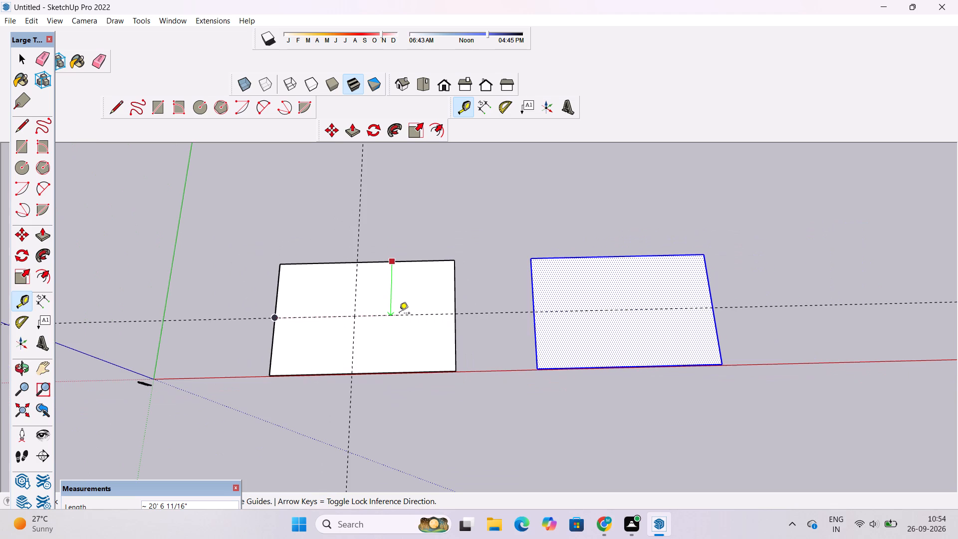
scroll(399, 314, "up", 1)
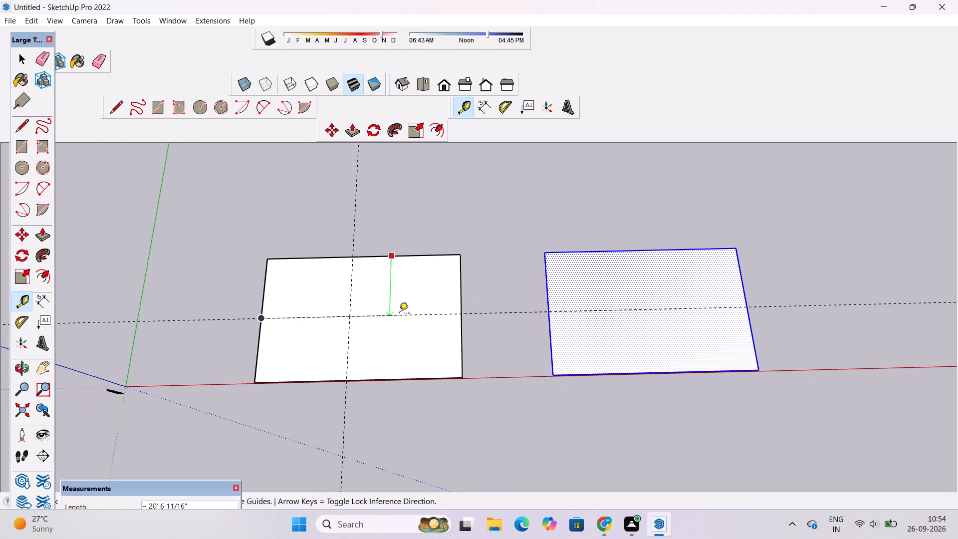
scroll(399, 314, "down", 1)
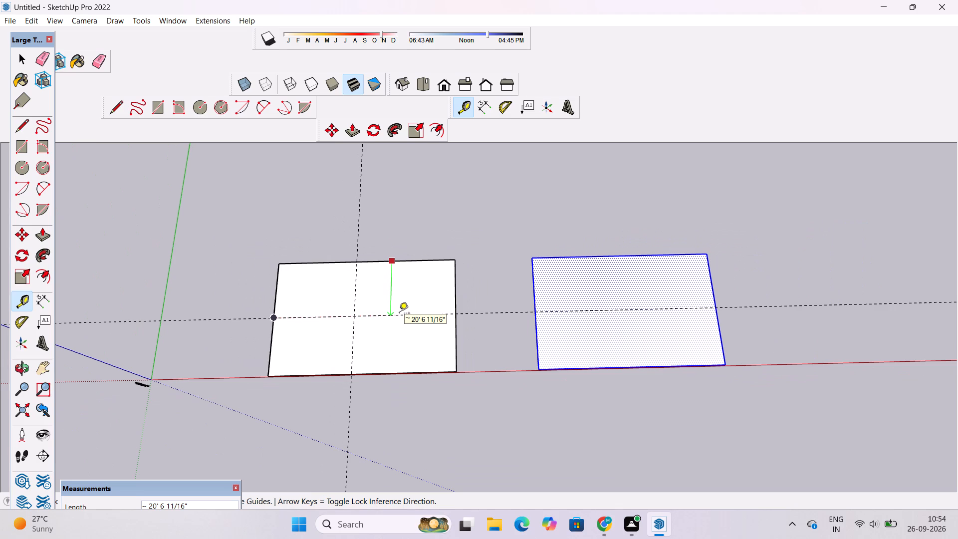
scroll(399, 314, "up", 1)
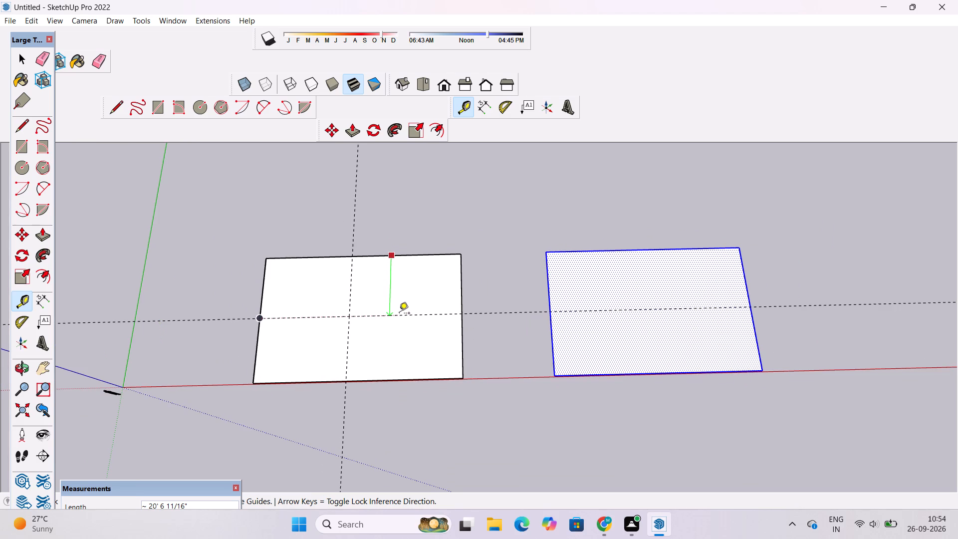
scroll(399, 314, "down", 1)
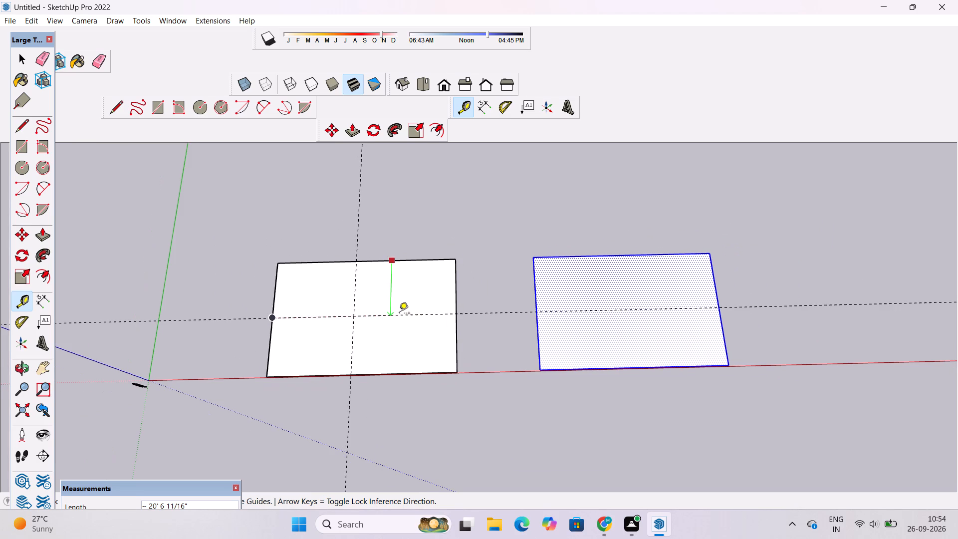
scroll(398, 315, "down", 1)
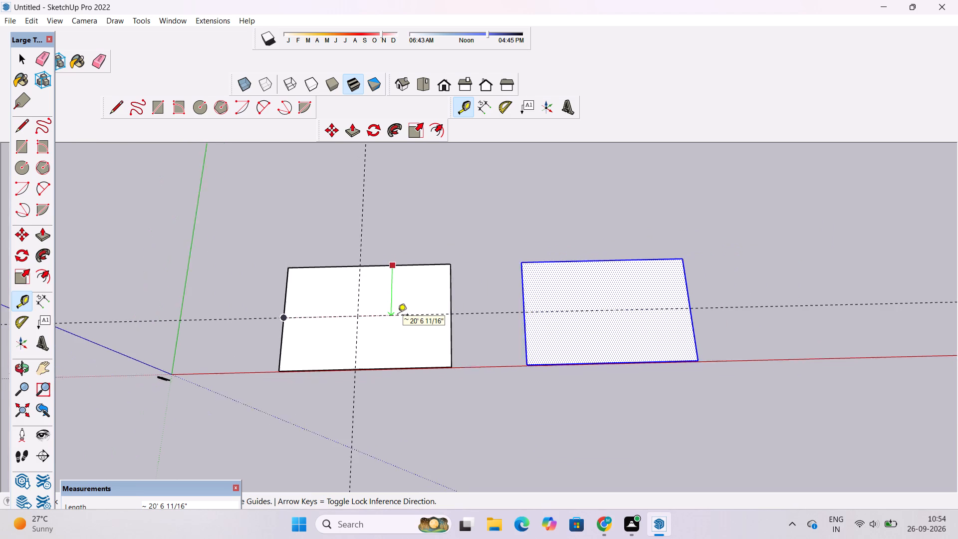
scroll(398, 315, "down", 1)
scroll(398, 315, "up", 2)
scroll(398, 315, "down", 2)
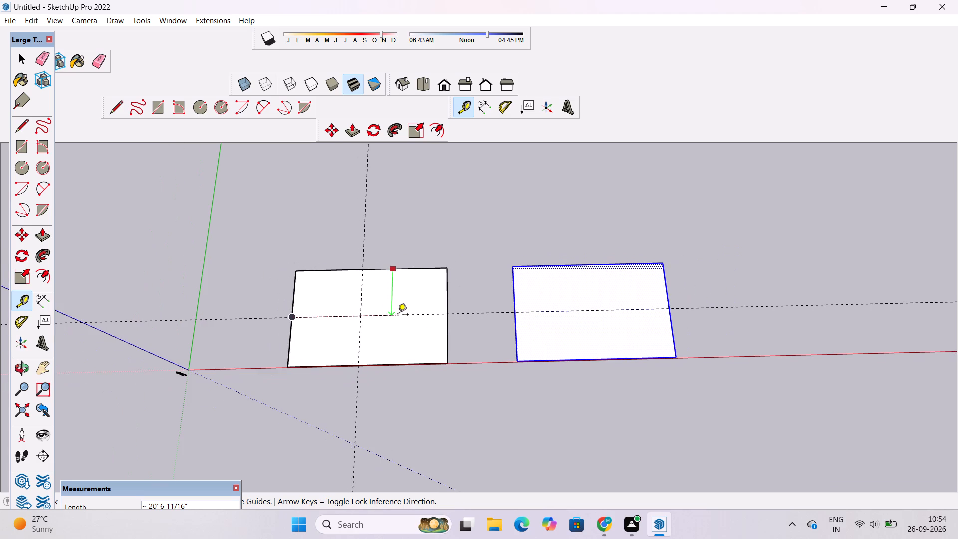
scroll(398, 315, "down", 5)
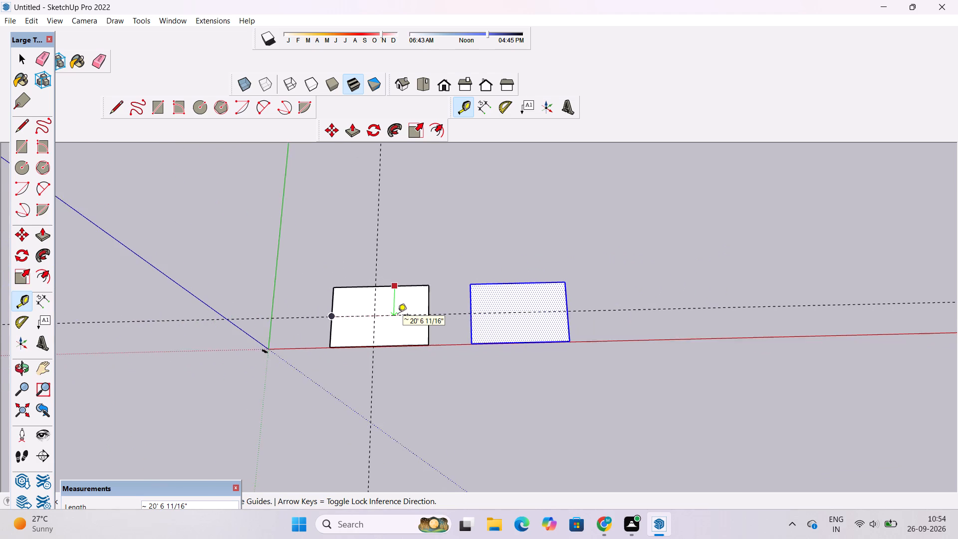
scroll(398, 315, "down", 2)
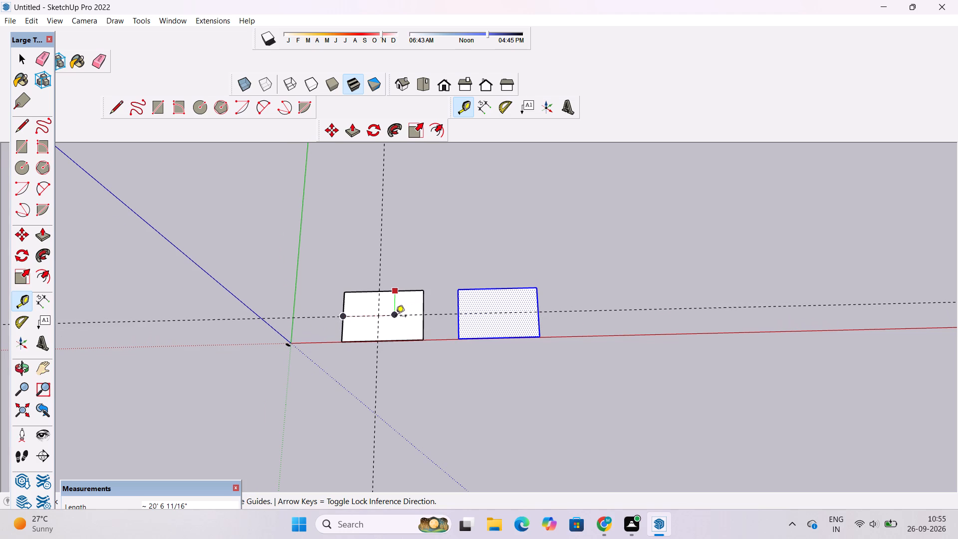
scroll(390, 301, "down", 1)
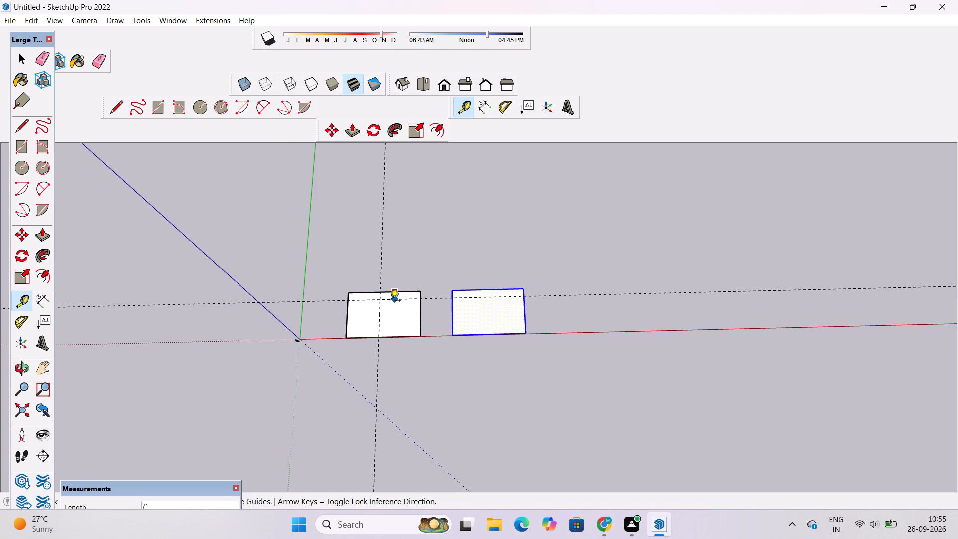
scroll(390, 301, "down", 2)
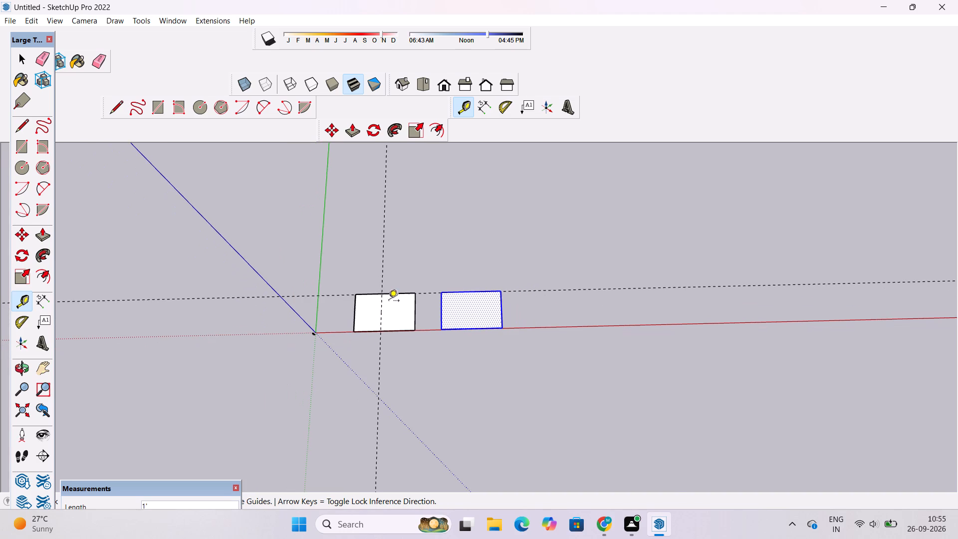
scroll(389, 301, "down", 1)
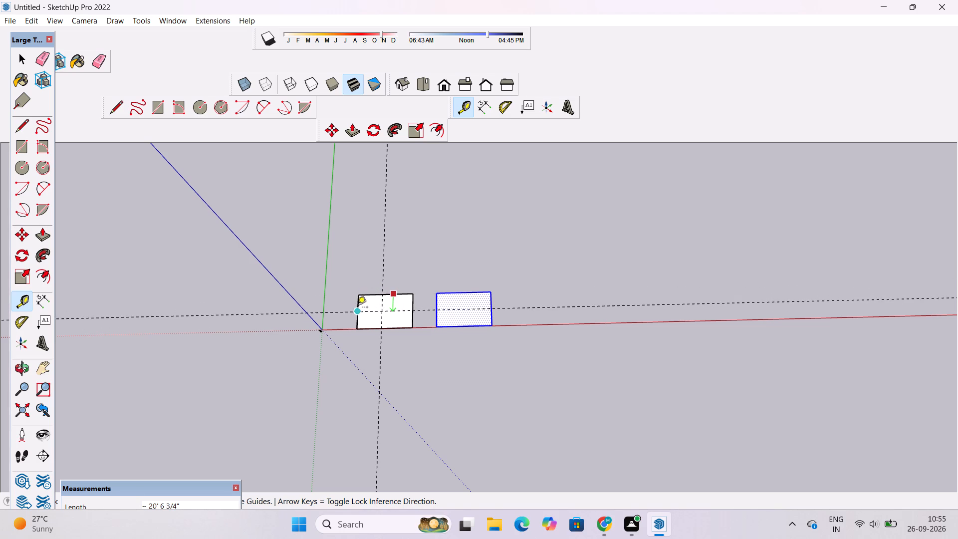
scroll(358, 309, "down", 2)
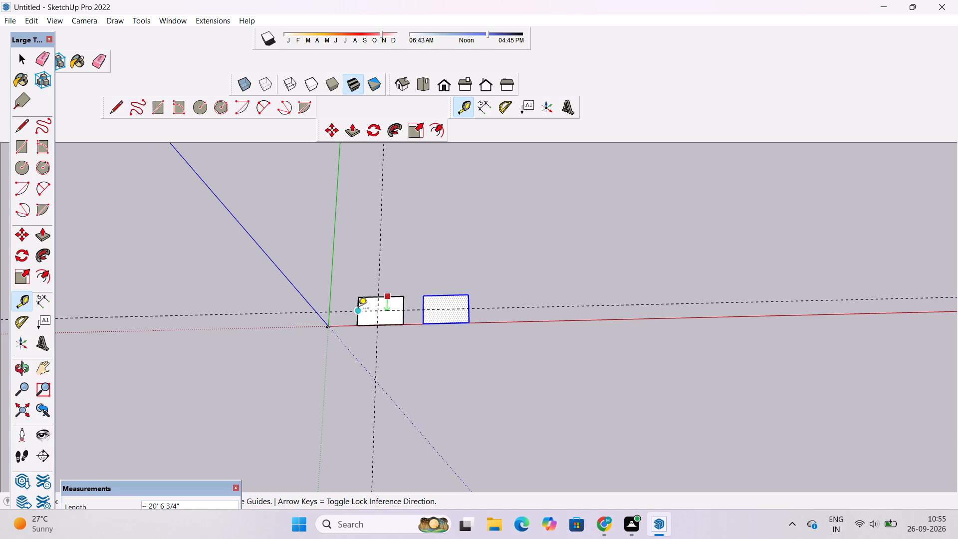
scroll(358, 309, "up", 1)
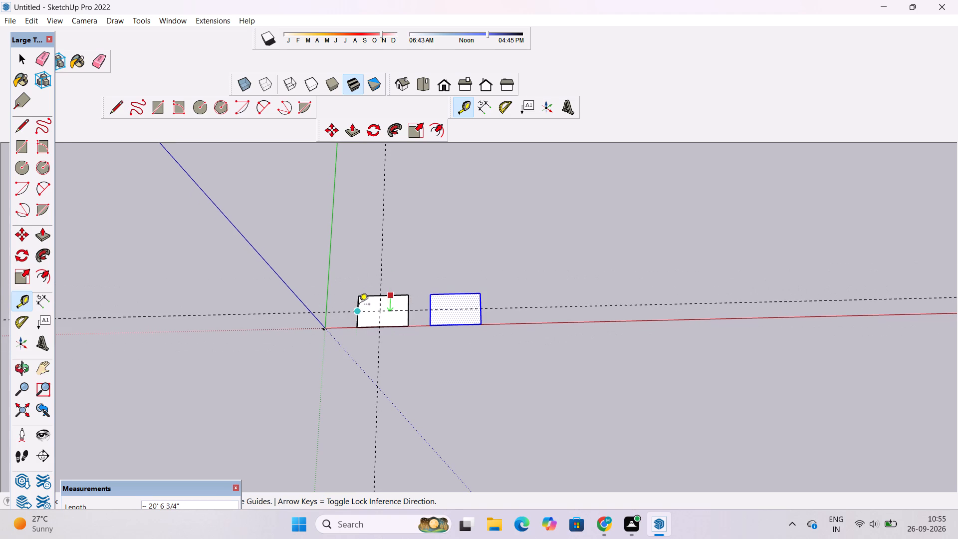
scroll(359, 305, "up", 13)
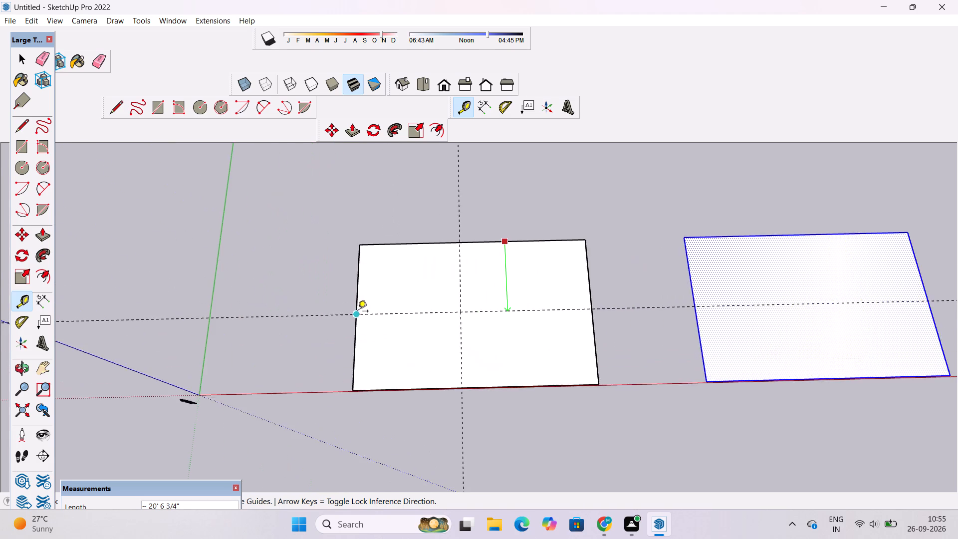
scroll(358, 312, "up", 5)
scroll(358, 312, "down", 1)
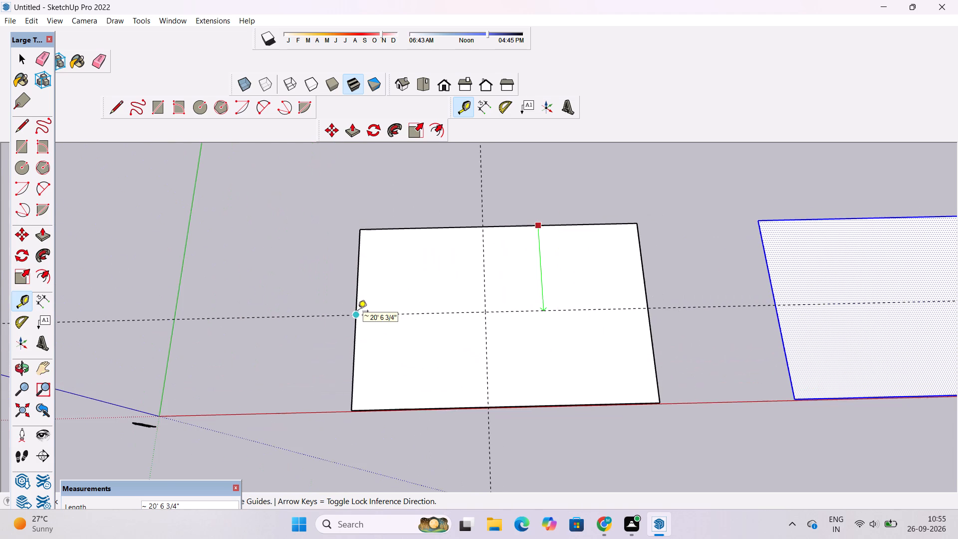
Place the guide line parallel to the slab's far long edge, about 20' 6 3/4" in, at the side edge's midpoint.
scroll(358, 312, "down", 2)
scroll(358, 312, "up", 1)
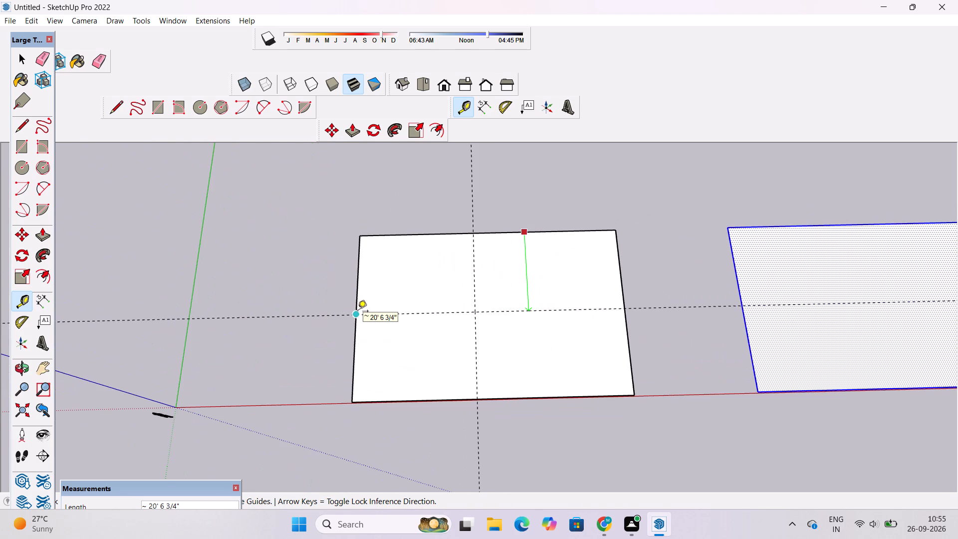
scroll(358, 312, "up", 1)
scroll(357, 312, "down", 1)
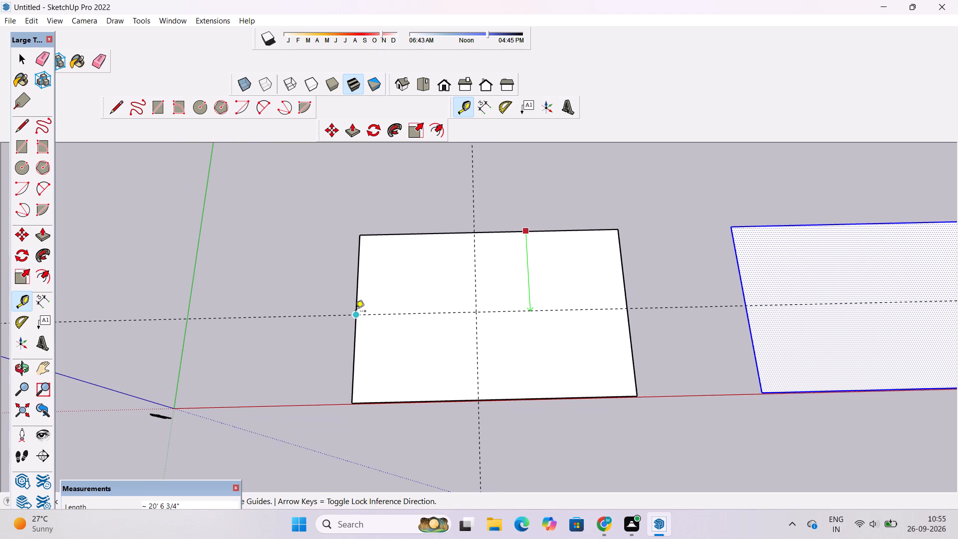
left_click(355, 312)
key("space")
Draw lines along the guides from the near long edge about 20' 6 11/16" to their crossing, turning 35' 3 5/16" to the far side edge.
type("l")
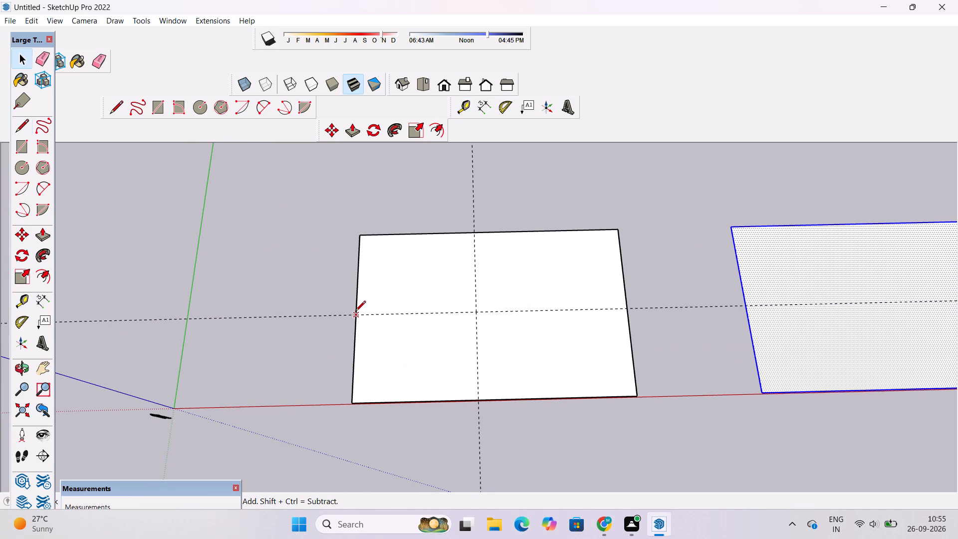
scroll(355, 312, "down", 4)
scroll(440, 346, "up", 4)
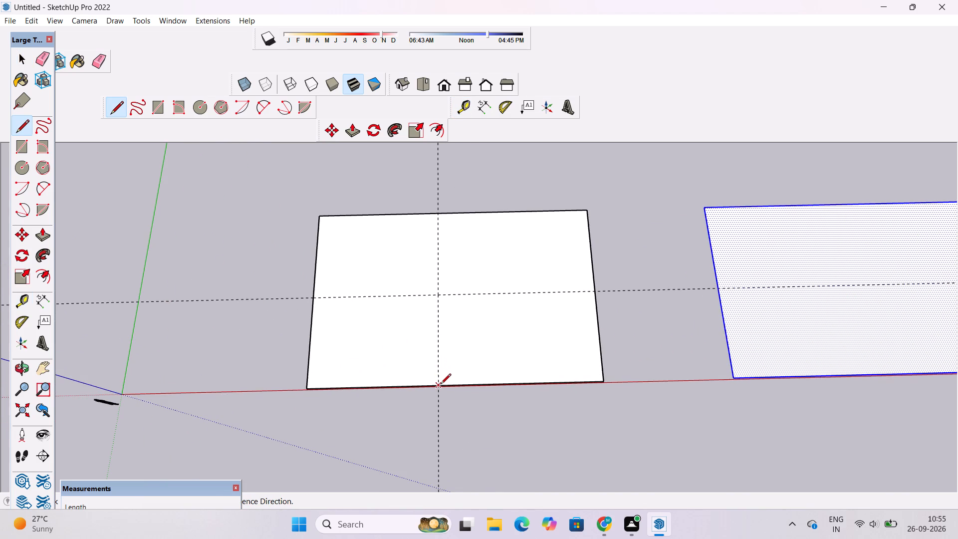
left_click(439, 386)
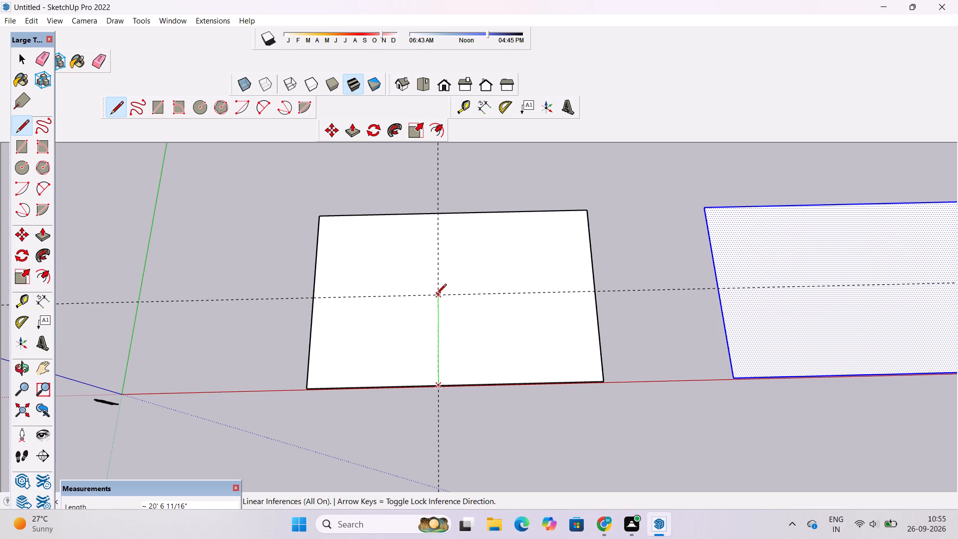
left_click(437, 294)
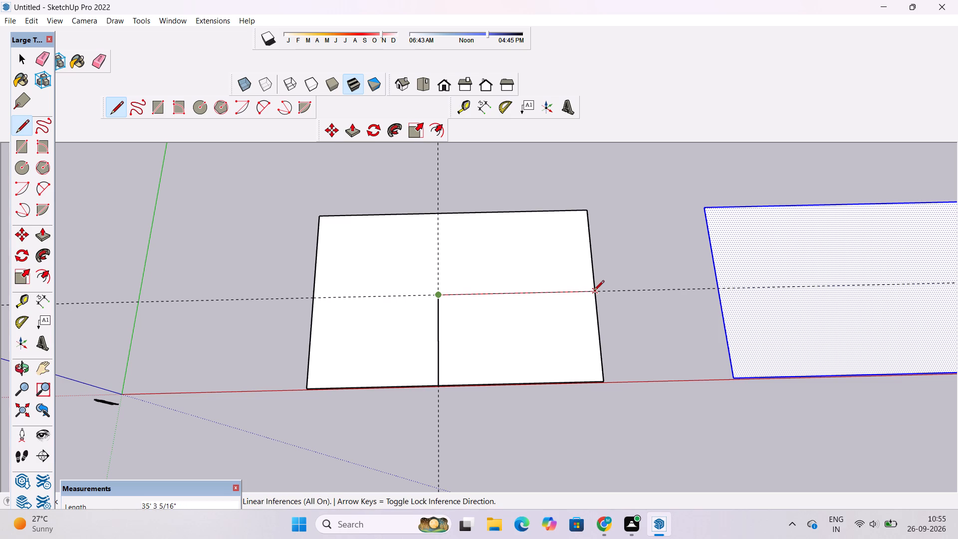
left_click(594, 291)
key("space")
Erase both crossing guide lines from the slab.
type("e")
scroll(416, 321, "down", 2)
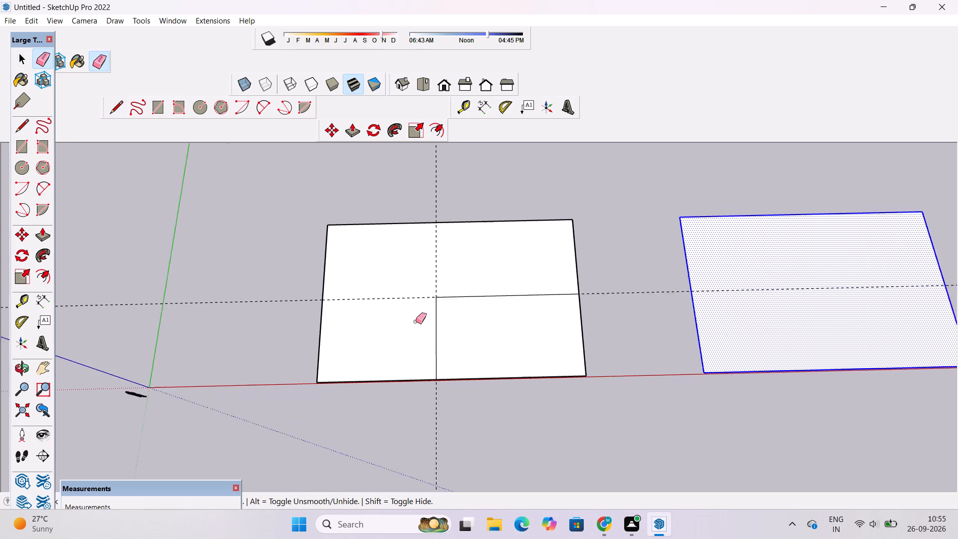
scroll(416, 321, "down", 1)
left_click_drag(245, 283, 251, 318)
left_click(433, 195)
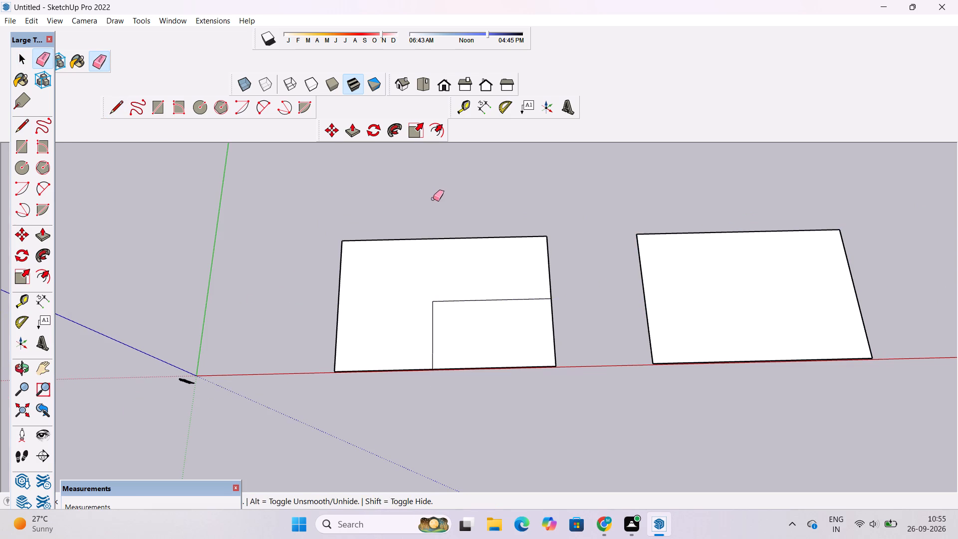
Examine the slab with its lined-off corner rectangle and the copied face beside it from various angles and distances.
key("l")
key("o")
scroll(379, 244, "down", 1)
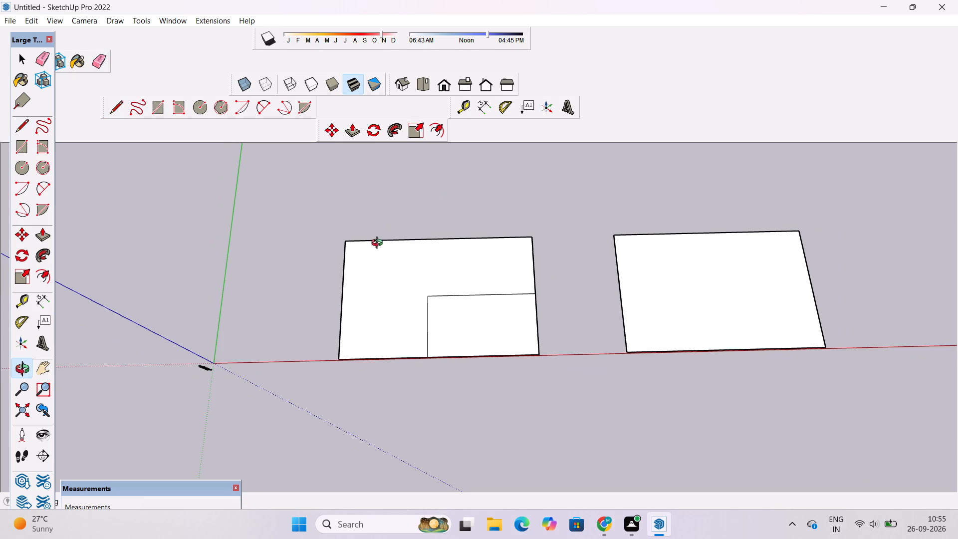
left_click_drag(430, 318, 404, 322, "shift")
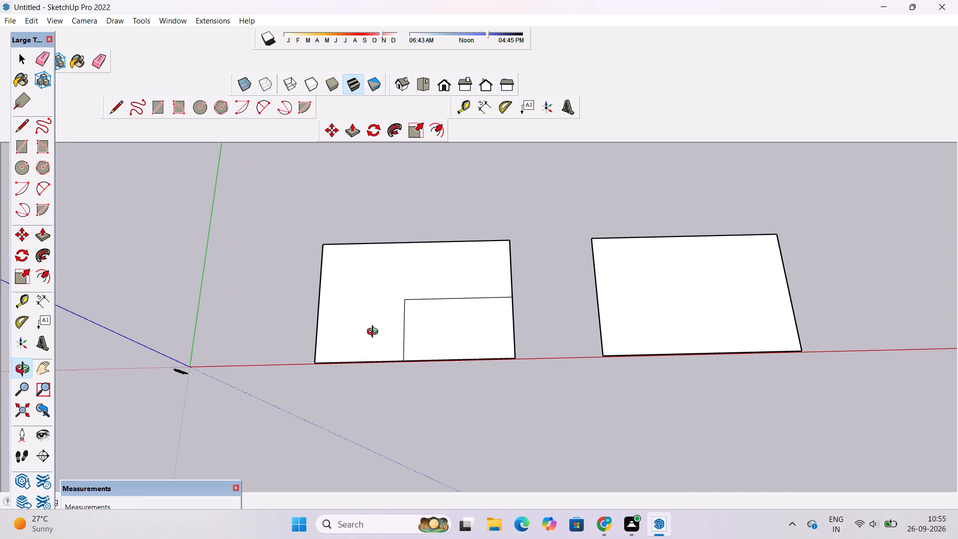
left_click_drag(375, 333, 389, 326, "shift")
left_click(389, 326, "shift")
scroll(389, 326, "up", 3)
scroll(389, 326, "down", 2)
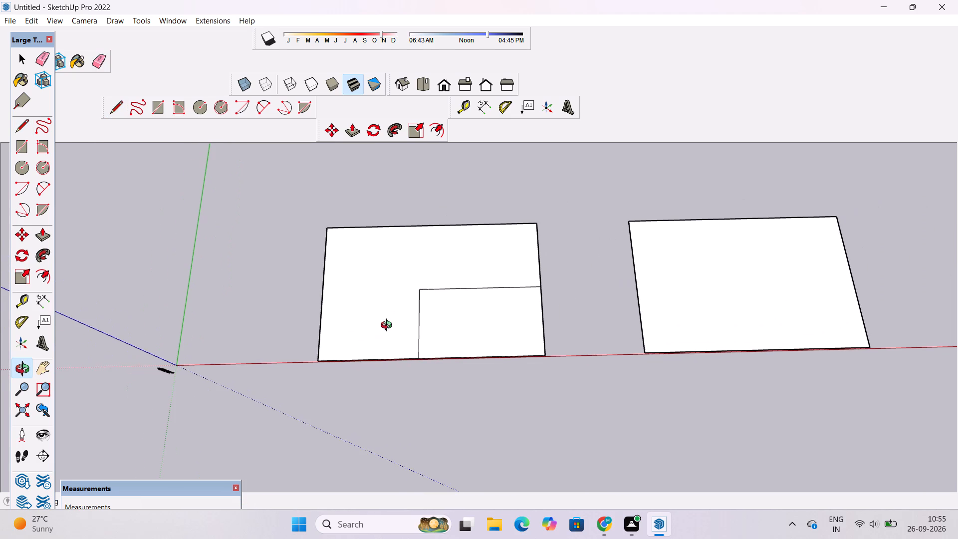
left_click(389, 326)
left_click(389, 330)
scroll(389, 330, "up", 2)
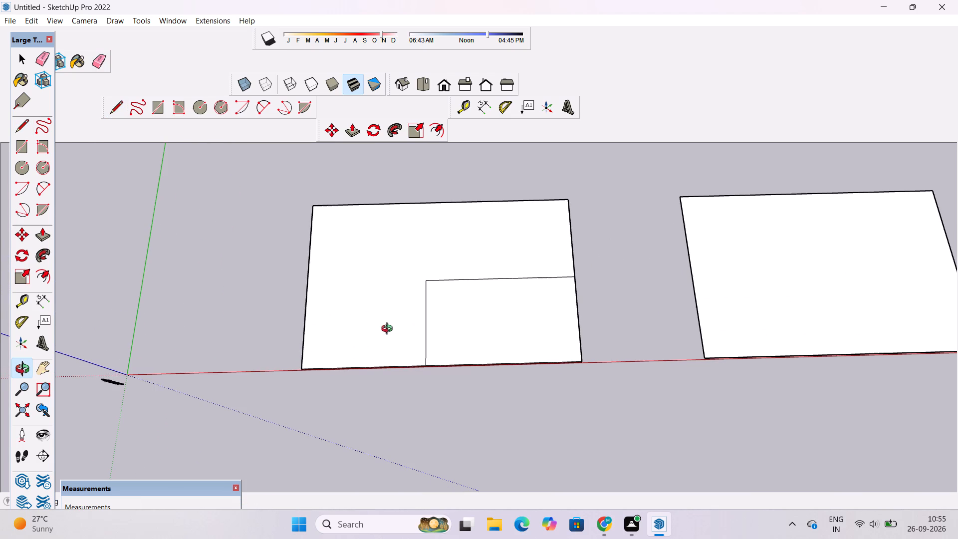
scroll(376, 291, "up", 2)
scroll(379, 294, "down", 5)
left_click_drag(382, 295, 421, 337, "shift")
left_click_drag(424, 346, 428, 356, "shift")
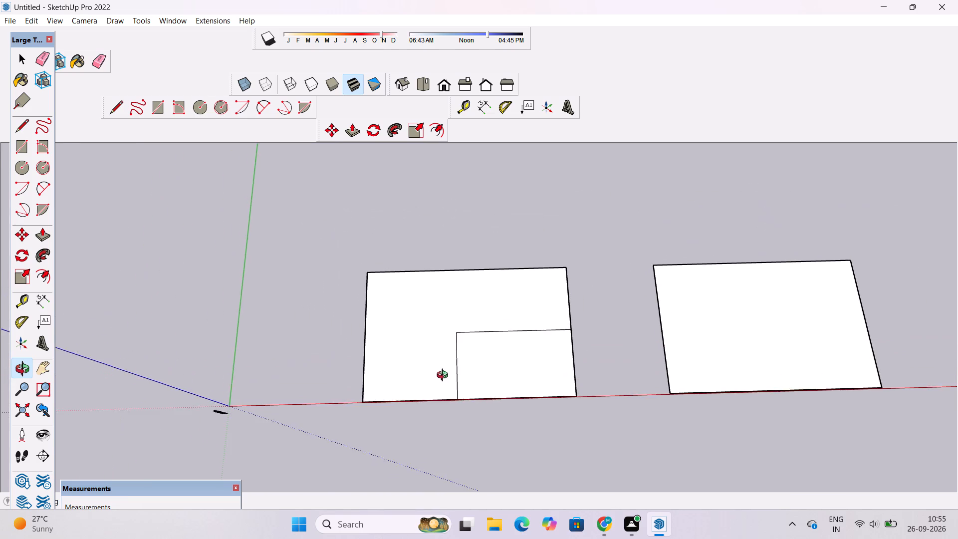
left_click_drag(445, 376, 442, 310)
left_click_drag(463, 433, 431, 339)
scroll(387, 310, "down", 5)
left_click_drag(391, 315, 441, 425)
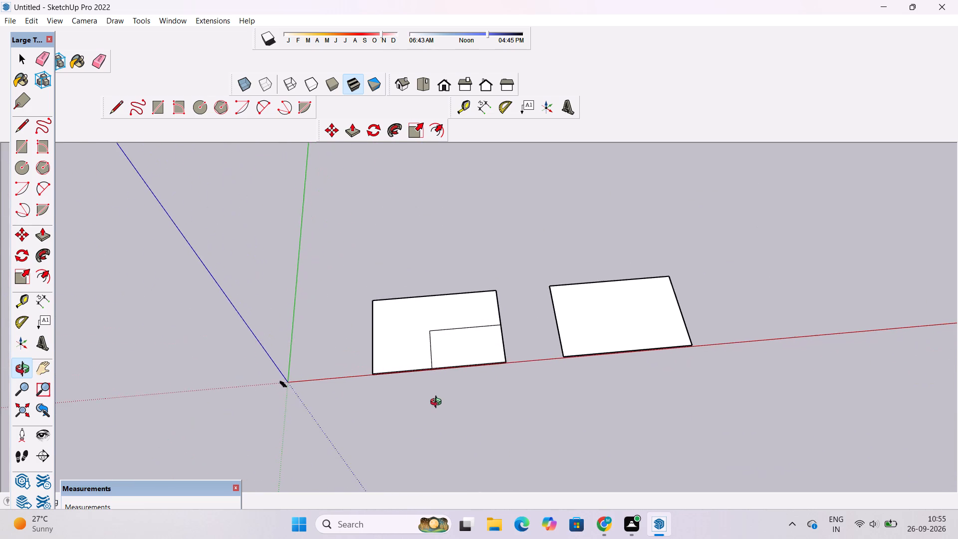
scroll(432, 375, "up", 2)
left_click_drag(432, 374, 391, 343, "shift")
left_click_drag(387, 341, 387, 366)
scroll(392, 352, "up", 2)
left_click_drag(392, 350, 388, 370)
left_click_drag(375, 354, 388, 359)
scroll(388, 359, "up", 3)
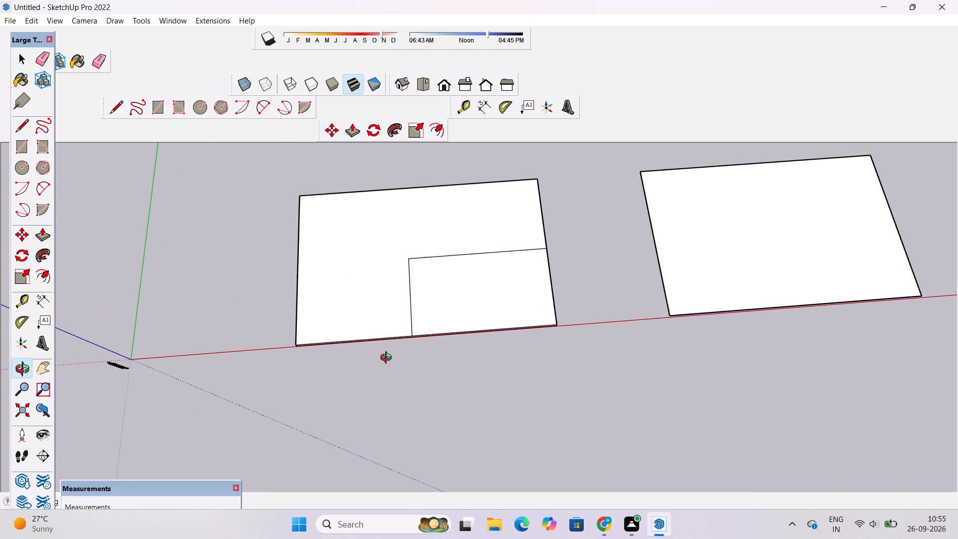
left_click_drag(389, 363, 384, 373)
scroll(387, 364, "up", 2)
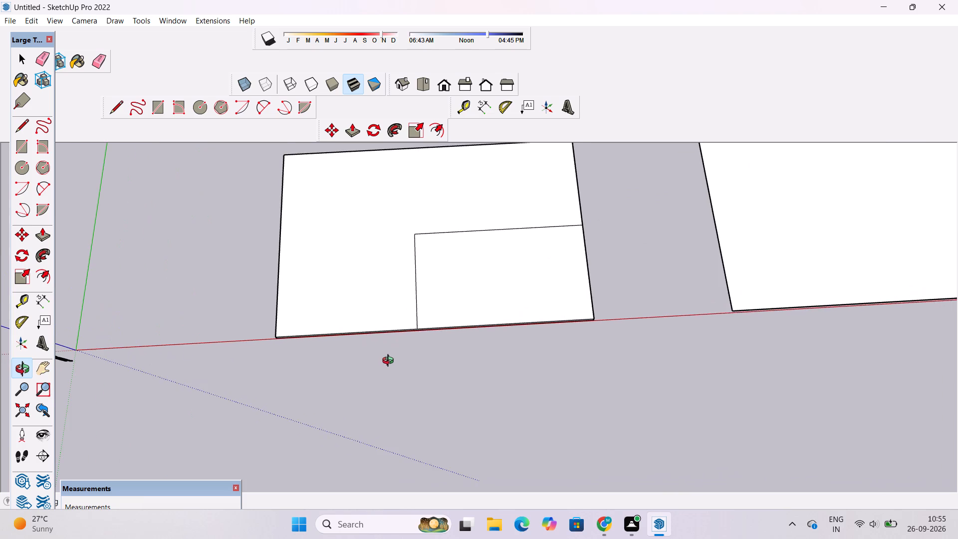
left_click_drag(391, 362, 378, 386)
scroll(380, 368, "down", 6)
left_click_drag(389, 386, 428, 441, "shift")
left_click_drag(429, 441, 444, 396)
left_click_drag(459, 436, 446, 415)
left_click_drag(500, 383, 500, 421)
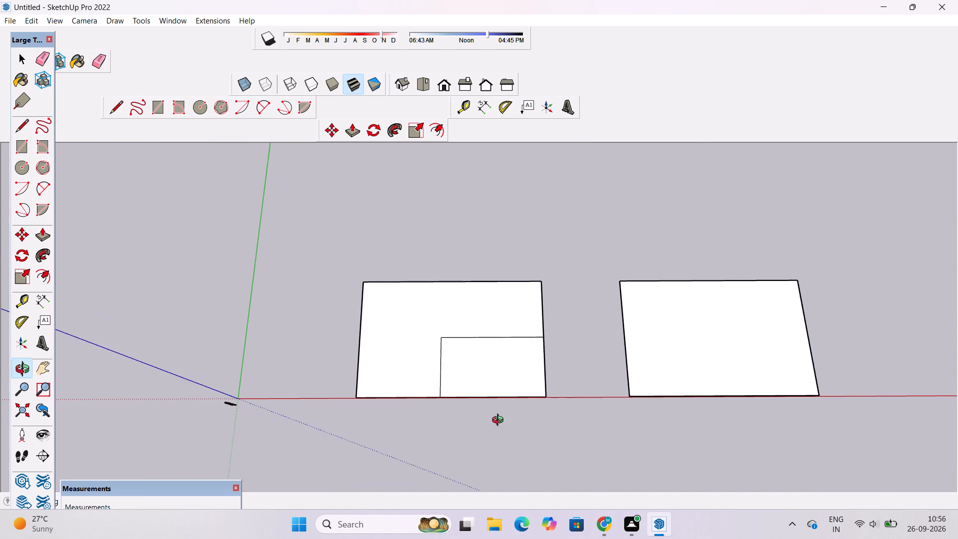
left_click_drag(500, 422, 509, 401, "shift")
left_click_drag(515, 427, 532, 324)
scroll(537, 354, "up", 4)
left_click_drag(543, 379, 500, 335)
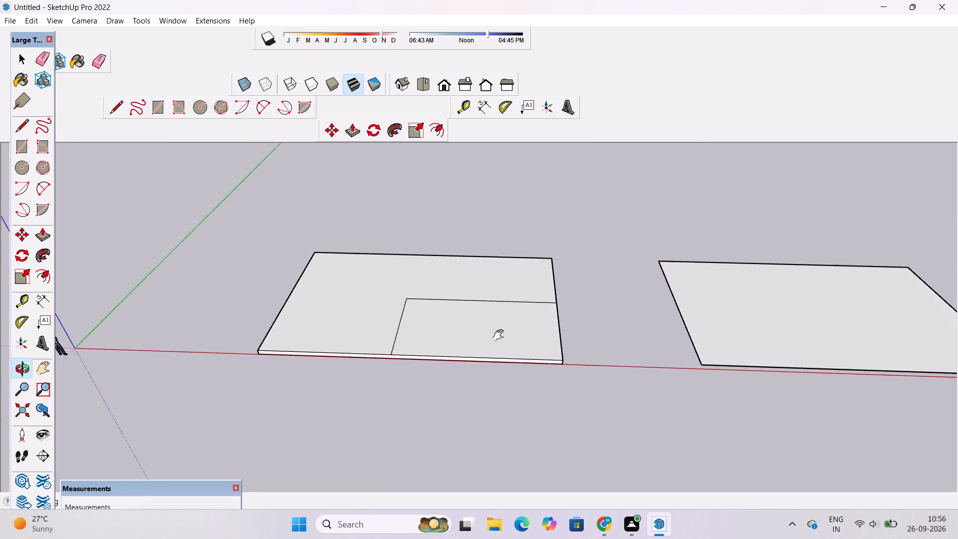
left_click_drag(500, 335, 419, 347)
scroll(410, 369, "up", 1)
scroll(407, 371, "down", 2)
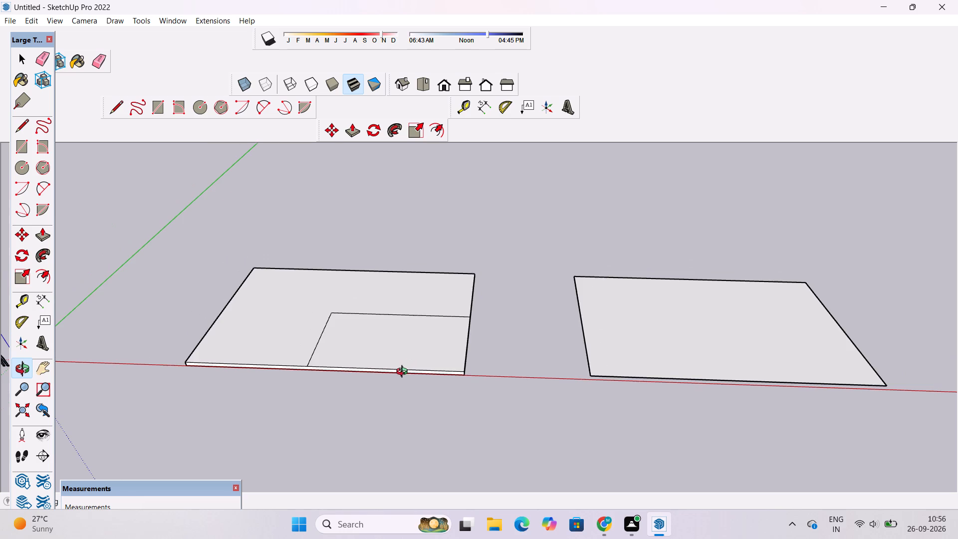
scroll(404, 373, "down", 3)
left_click_drag(404, 375, 414, 408)
scroll(334, 361, "up", 2)
left_click_drag(330, 359, 452, 361, "shift")
scroll(492, 331, "down", 2)
left_click_drag(493, 336, 500, 400)
scroll(514, 355, "up", 3)
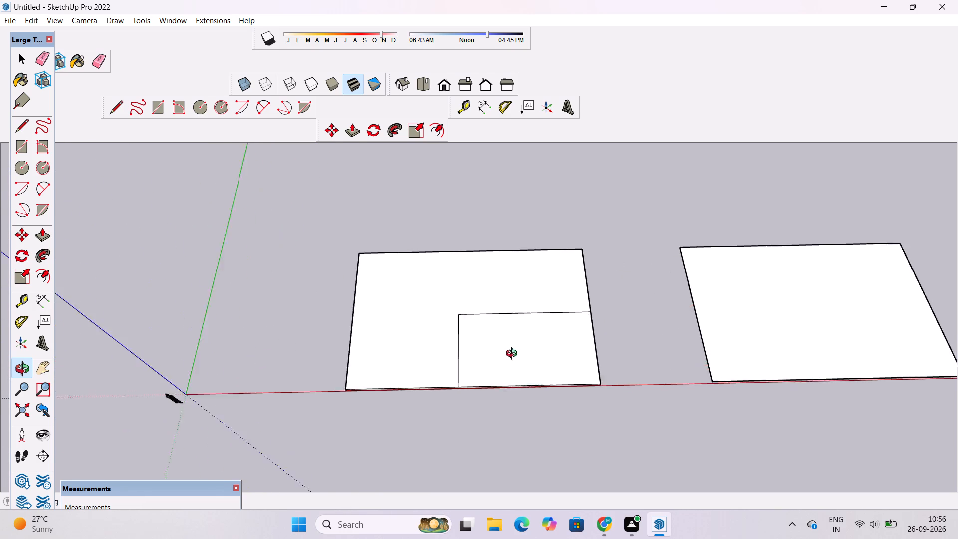
scroll(514, 355, "up", 1)
left_click_drag(531, 362, 410, 343, "shift")
scroll(414, 375, "down", 2)
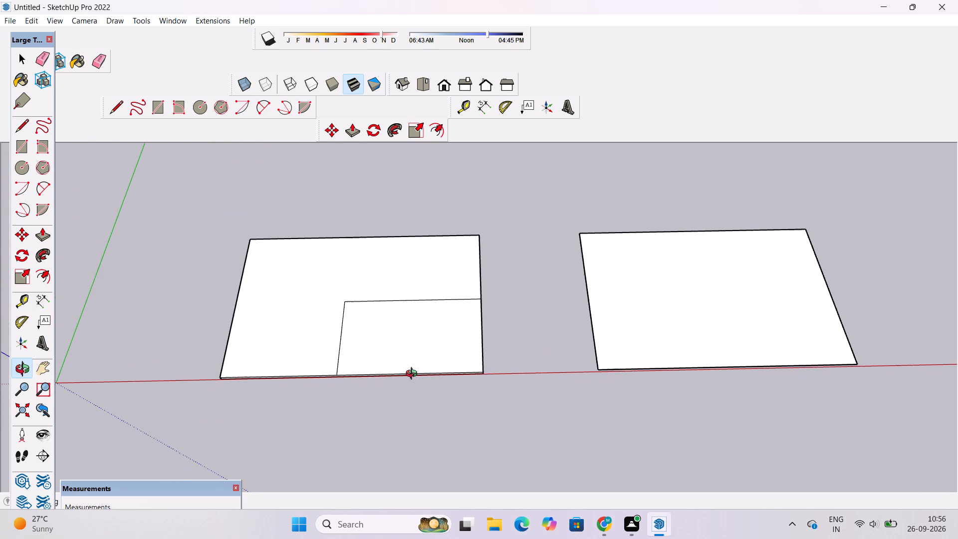
left_click_drag(414, 375, 464, 371, "shift")
scroll(478, 345, "down", 4)
scroll(442, 376, "up", 2)
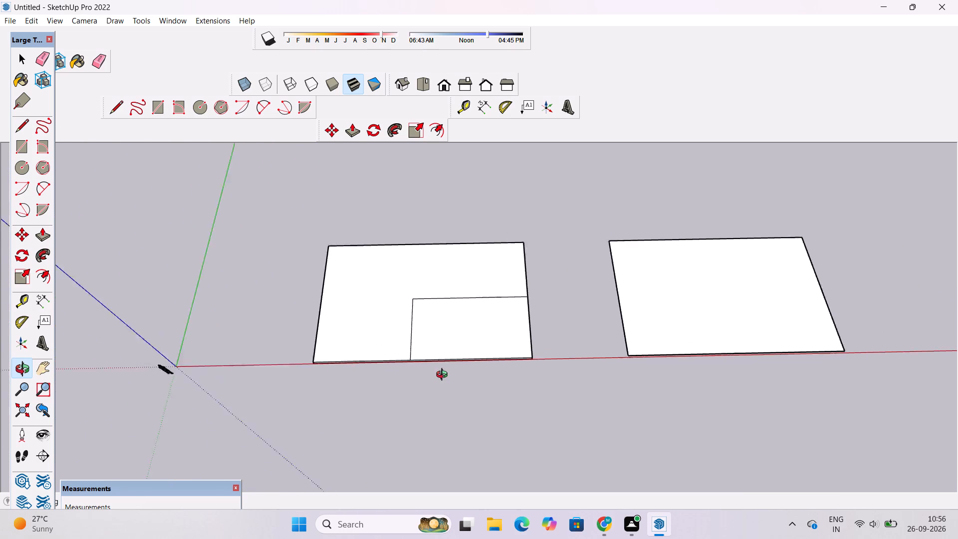
scroll(444, 376, "up", 9)
left_click_drag(446, 376, 447, 360)
scroll(448, 352, "down", 2)
left_click_drag(439, 352, 500, 395, "shift")
scroll(494, 390, "down", 1)
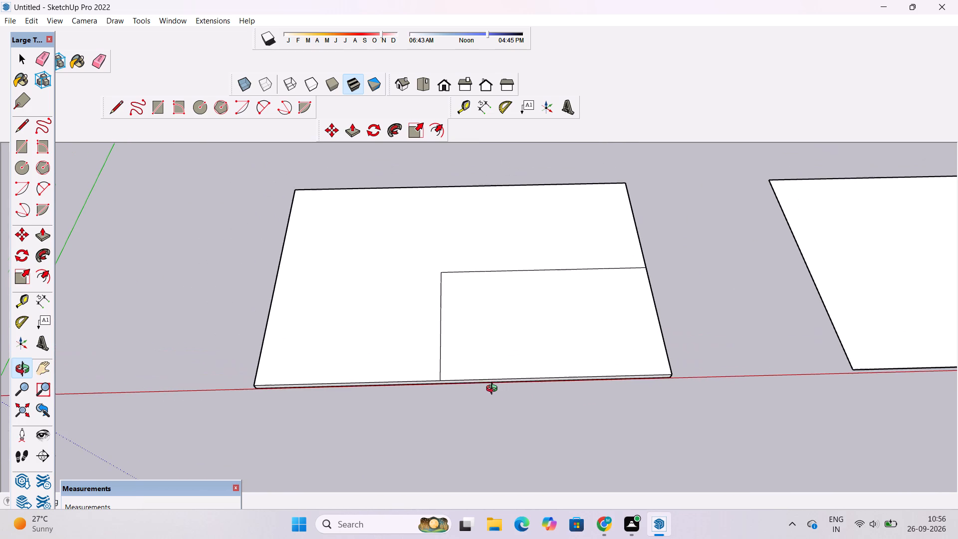
left_click_drag(482, 380, 467, 405)
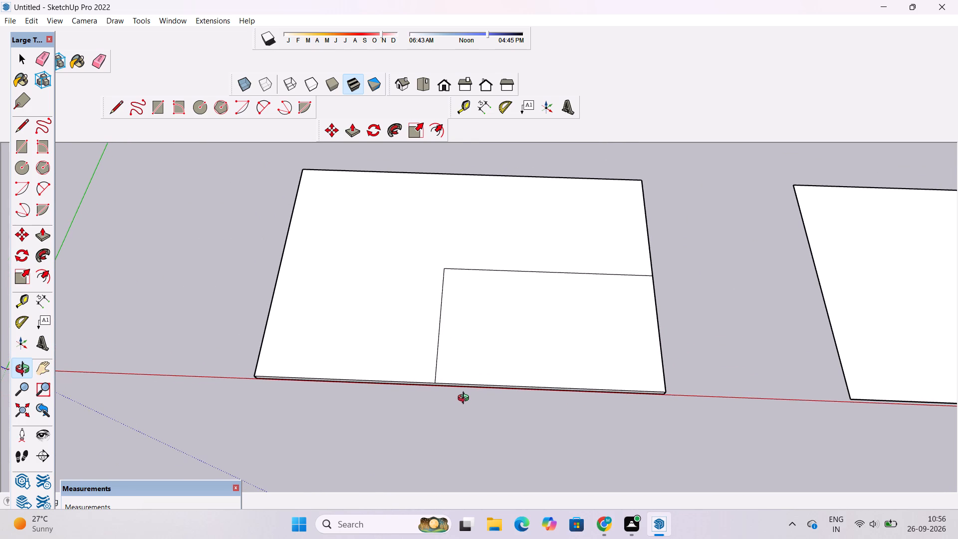
scroll(466, 398, "down", 1)
left_click_drag(466, 398, 466, 403)
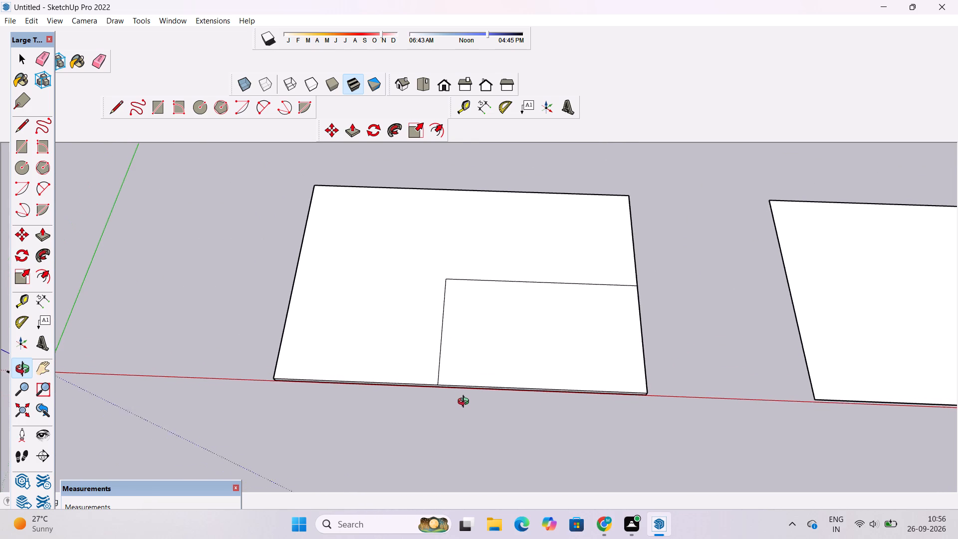
left_click_drag(466, 403, 463, 412)
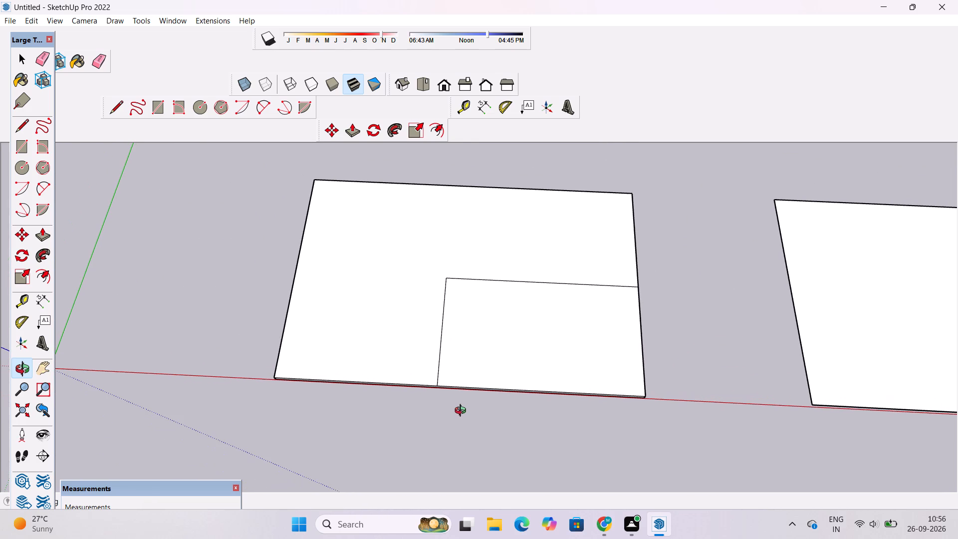
left_click(461, 412, "shift")
scroll(458, 399, "down", 3)
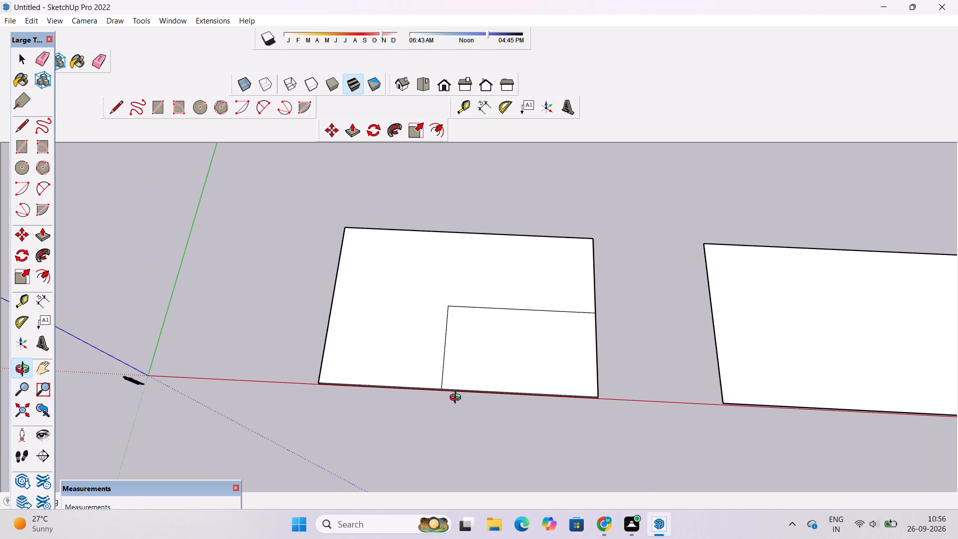
left_click_drag(459, 407, 506, 400)
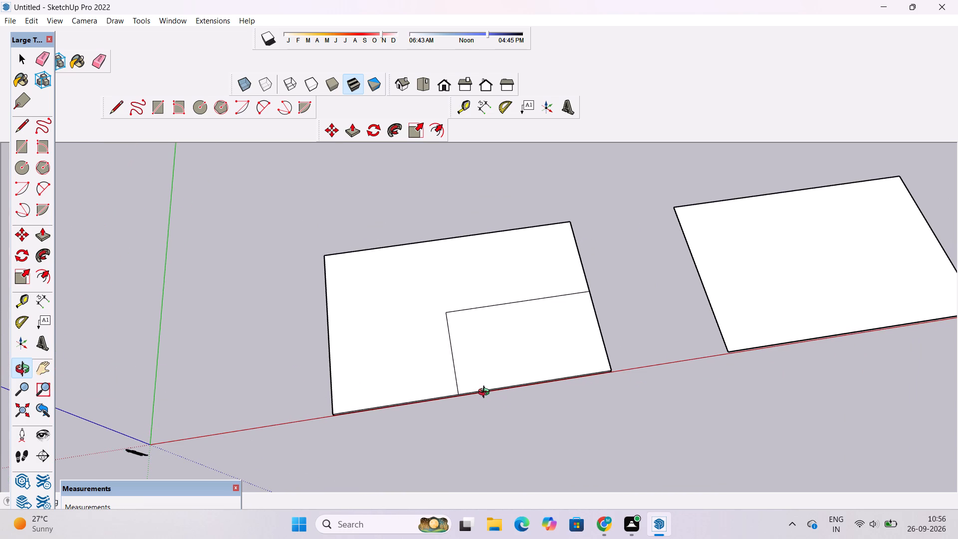
left_click_drag(486, 393, 474, 384)
scroll(470, 380, "down", 1)
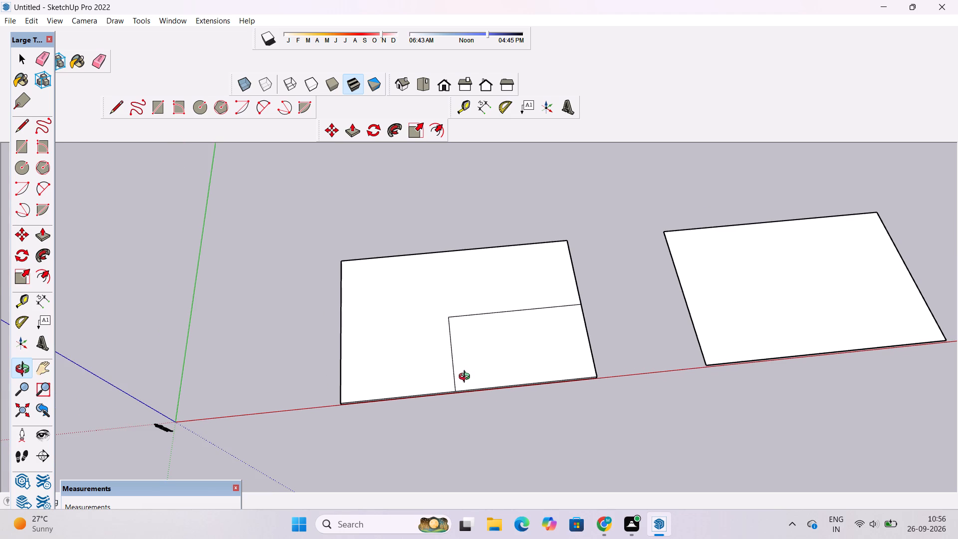
scroll(467, 378, "down", 3)
left_click_drag(467, 378, 467, 386, "shift")
left_click_drag(494, 376, 480, 390)
scroll(476, 391, "down", 1)
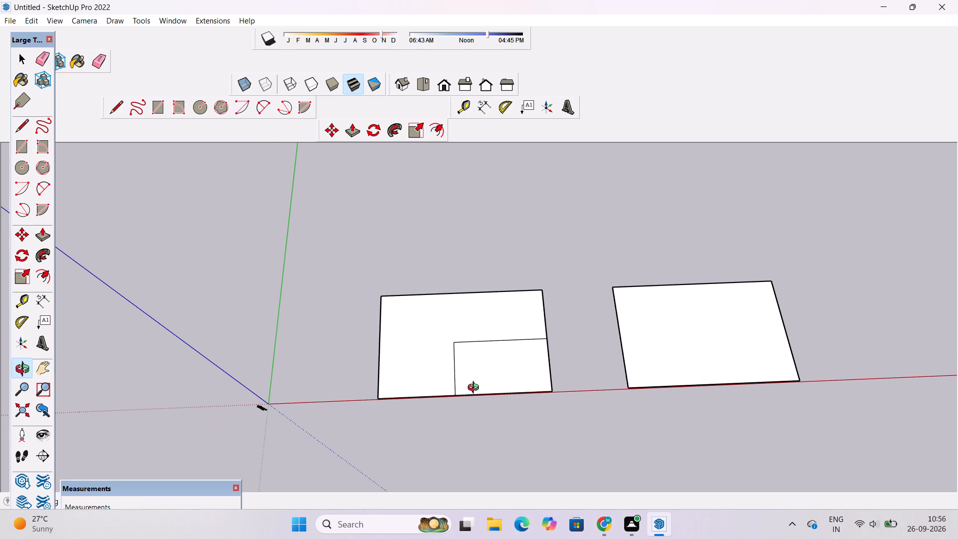
scroll(476, 389, "down", 1)
left_click_drag(476, 386, 418, 373, "shift")
left_click_drag(416, 429, 404, 376)
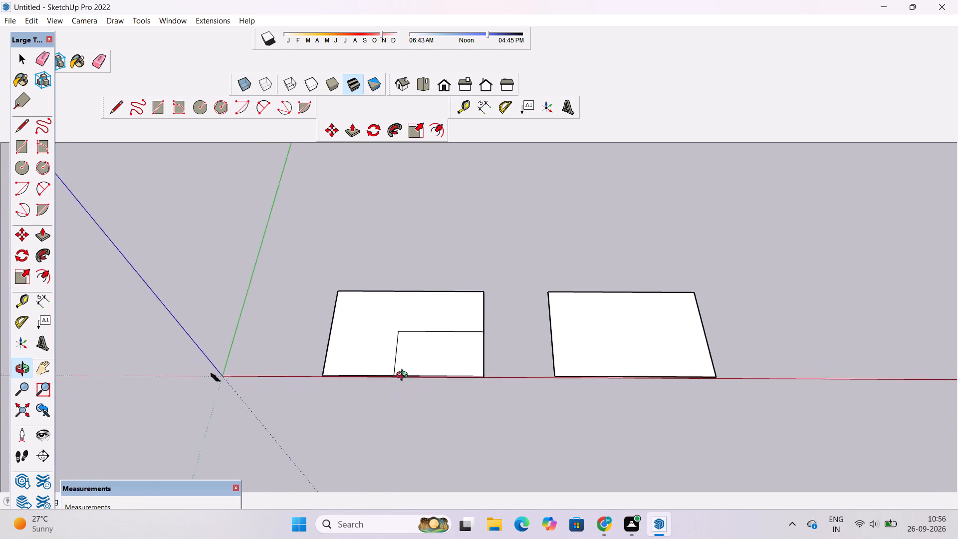
left_click_drag(404, 376, 403, 349)
scroll(405, 334, "up", 9)
left_click_drag(407, 385, 468, 306, "shift")
scroll(468, 306, "down", 6, "shift")
left_click_drag(468, 306, 465, 410)
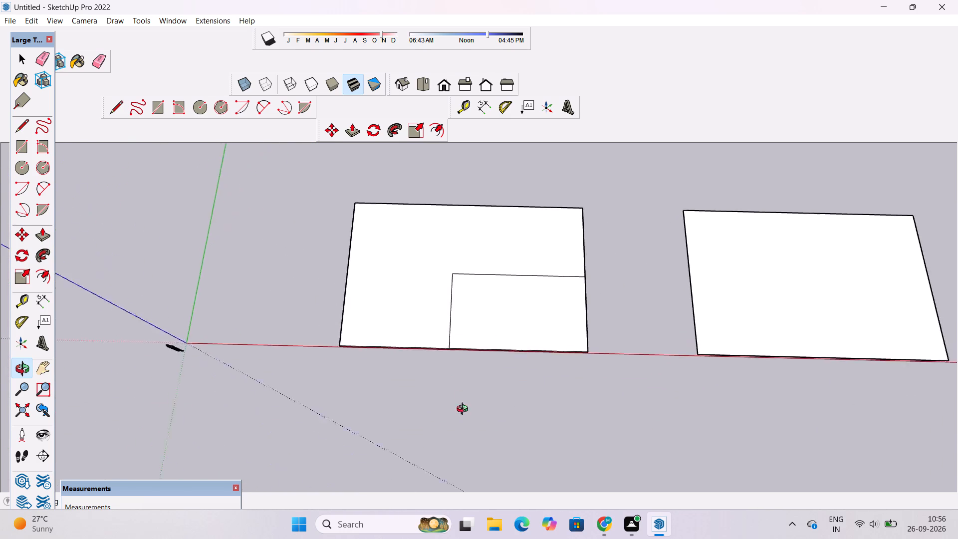
left_click_drag(465, 410, 550, 419)
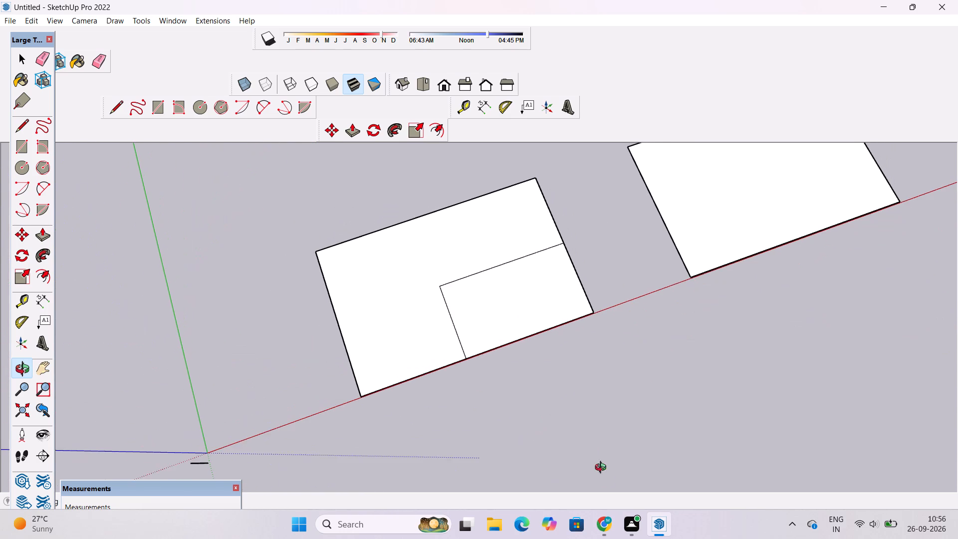
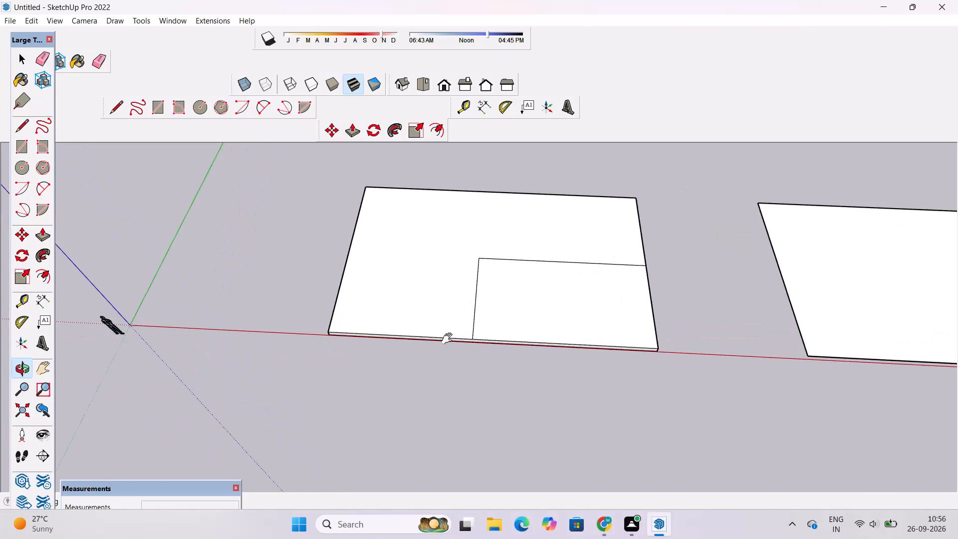
Push/Pull the copied face beside the divided slab upward by 1'.
left_click_drag(449, 339, 338, 364, "shift")
left_click_drag(348, 375, 351, 463)
scroll(363, 370, "up", 4)
left_click_drag(351, 362, 440, 366, "shift")
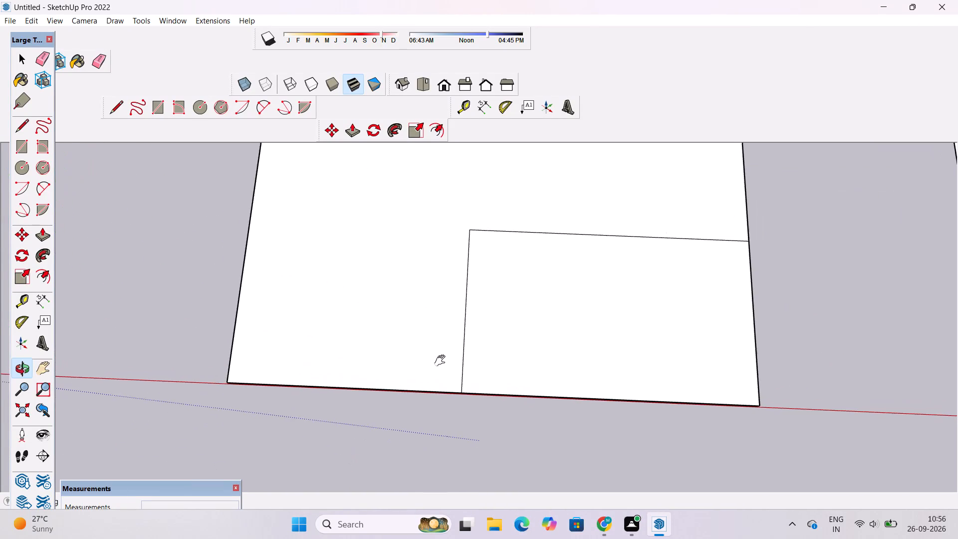
scroll(442, 361, "down", 7)
left_click_drag(435, 366, 498, 363)
left_click_drag(501, 362, 371, 389)
left_click_drag(660, 371, 632, 261)
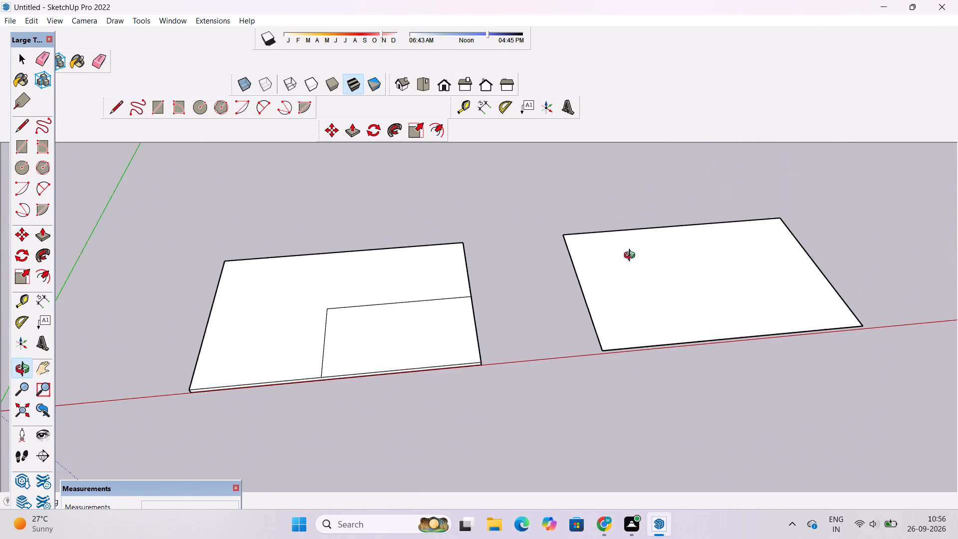
scroll(631, 367, "up", 12)
scroll(631, 364, "down", 7)
left_click_drag(631, 364, 615, 392)
left_click_drag(613, 392, 599, 384, "shift")
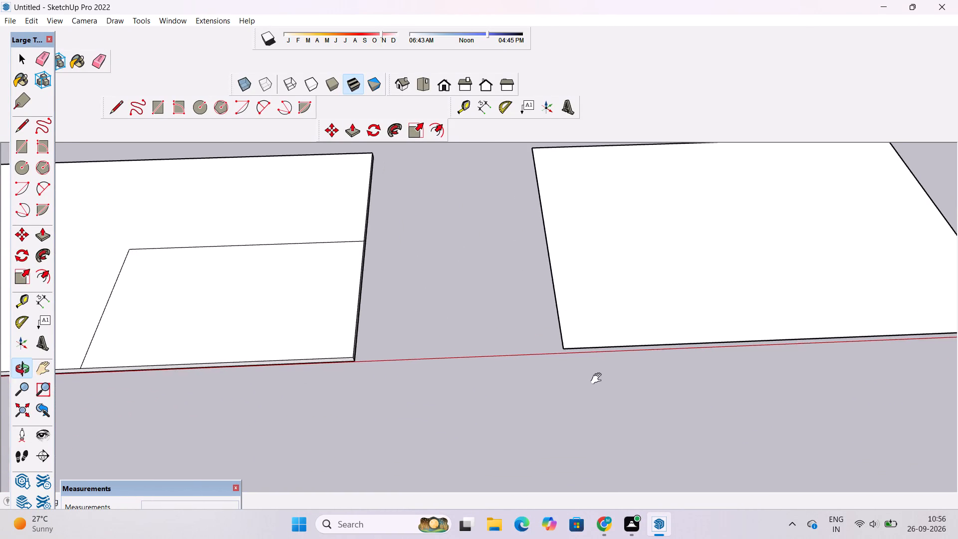
scroll(593, 371, "down", 5)
left_click_drag(593, 371, 588, 375)
key("space")
left_click(620, 327)
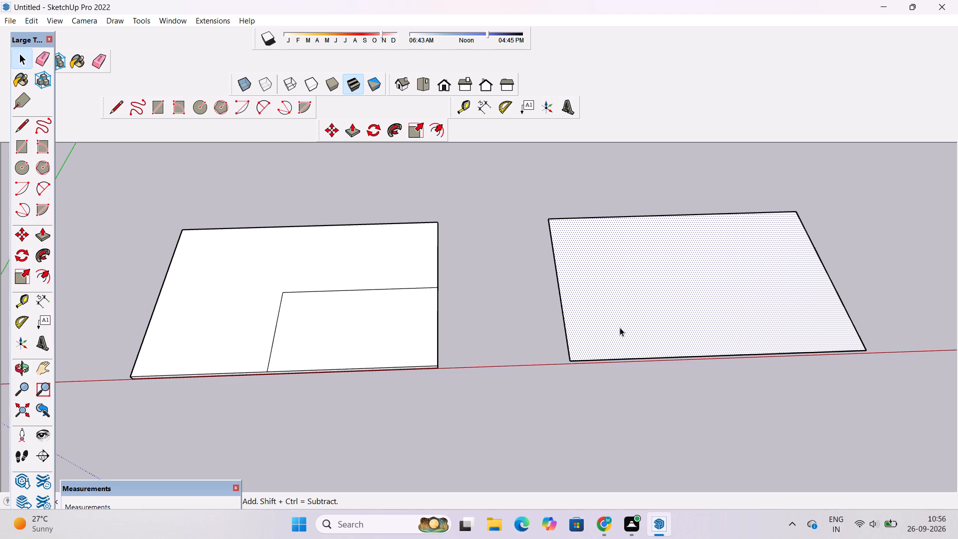
key("p")
left_click(620, 327)
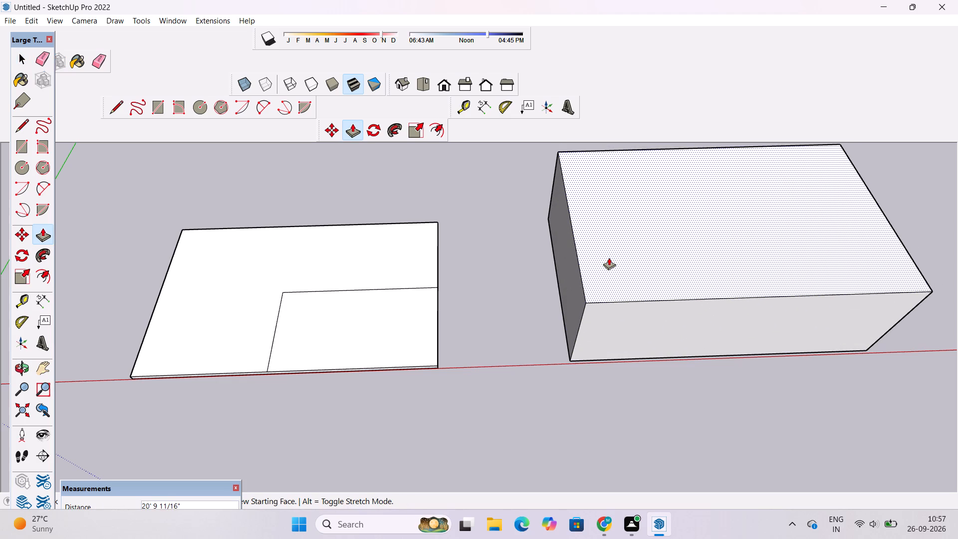
type("1'")
key("Return")
Make all the geometry of the copied slab into a group.
key("o")
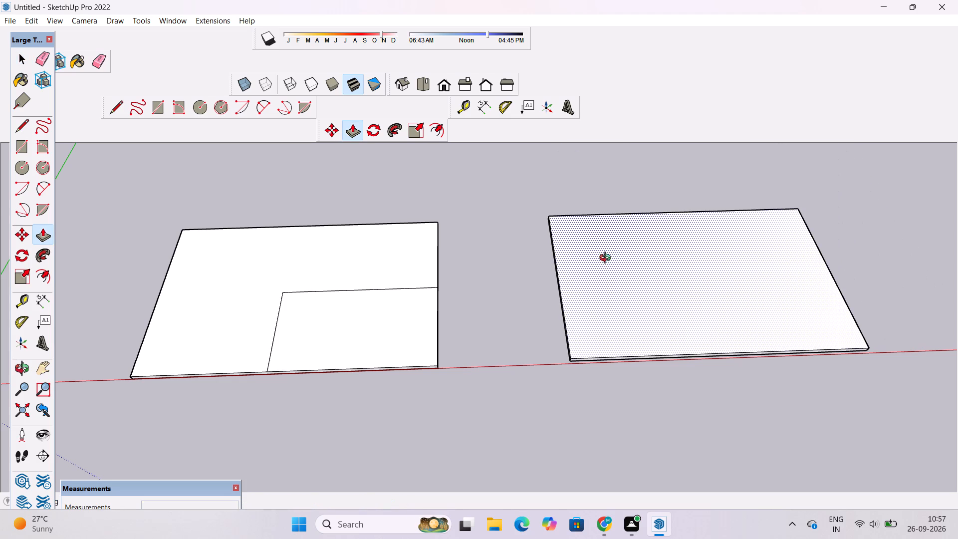
scroll(589, 293, "down", 9)
left_click_drag(481, 320, 502, 331, "shift")
key("space")
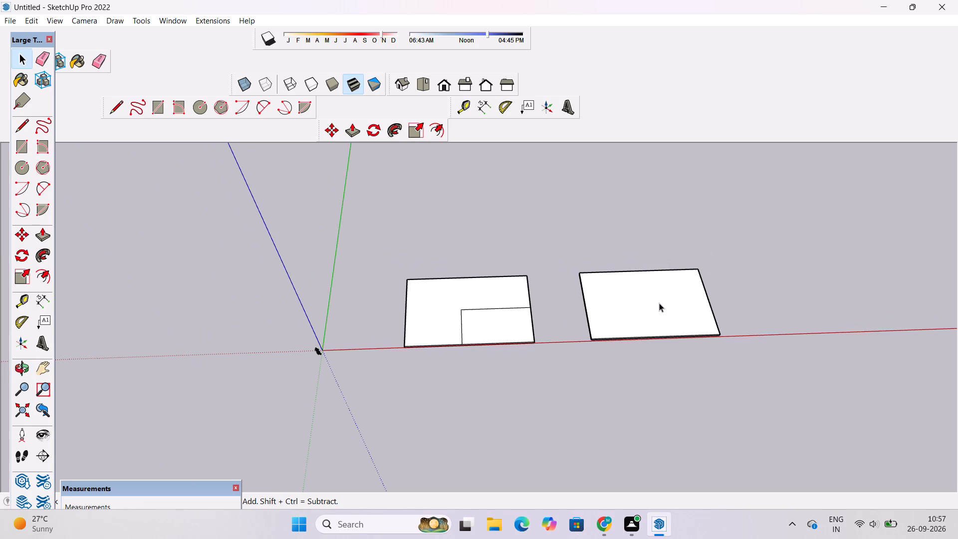
double_click(659, 303)
right_click(659, 303)
left_click(803, 273)
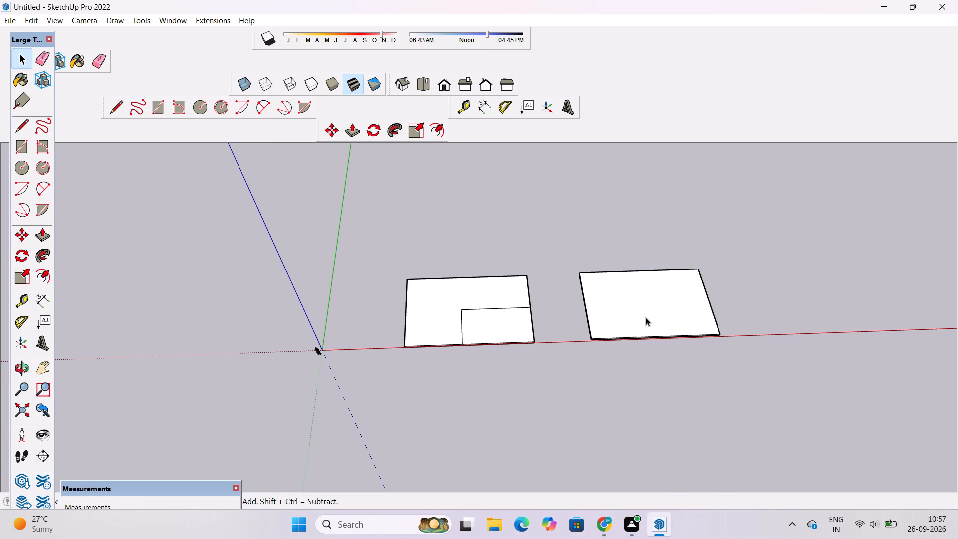
triple_click(646, 317)
right_click(645, 317)
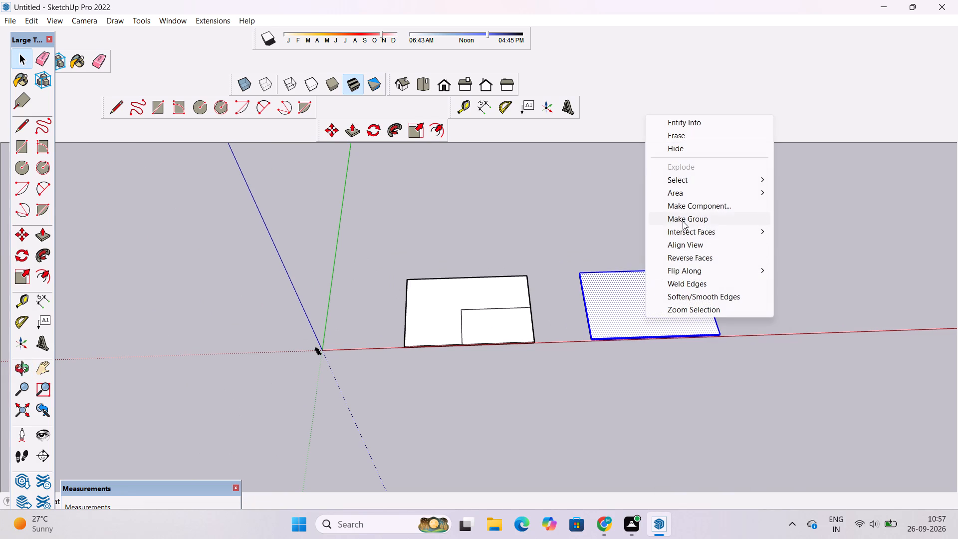
left_click(683, 221)
Examine the base slab and its lined-off corner rectangle from various angles and distances.
key("o")
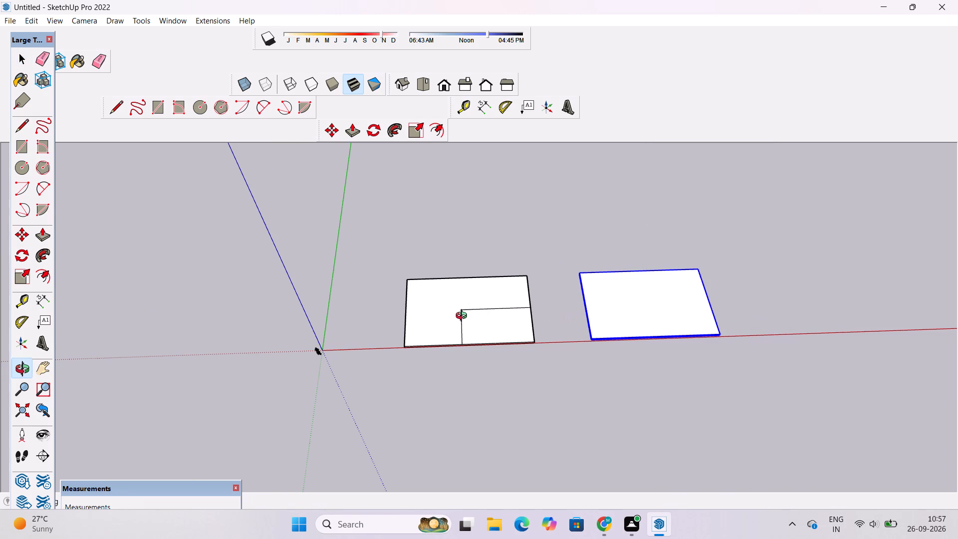
scroll(463, 331, "down", 1)
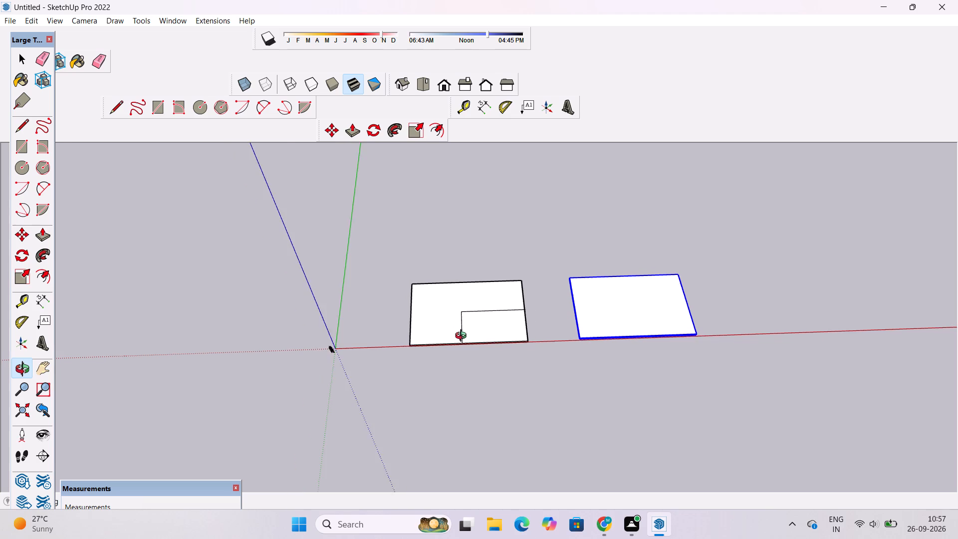
scroll(463, 337, "down", 2)
scroll(463, 340, "up", 9)
left_click_drag(463, 340, 475, 359, "shift")
left_click_drag(482, 370, 483, 322)
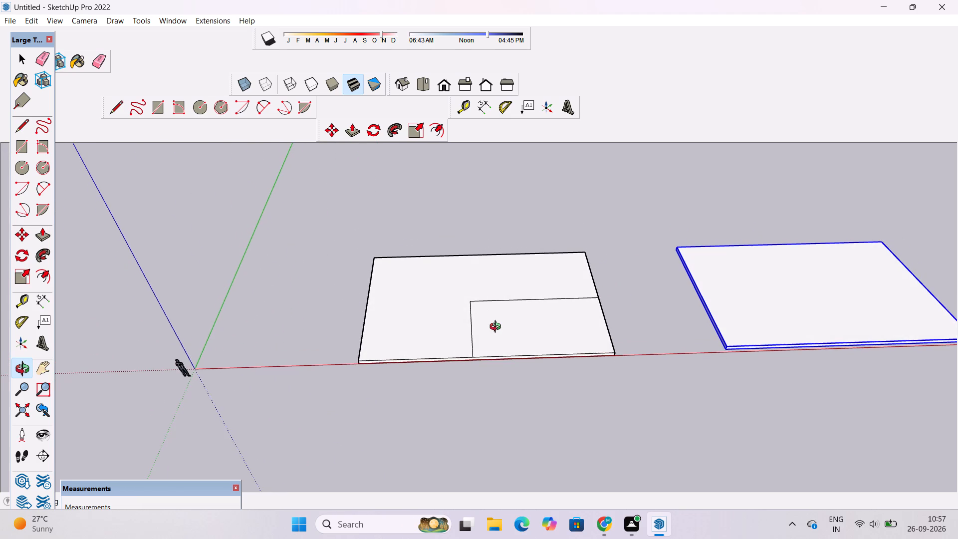
scroll(498, 329, "up", 4)
left_click_drag(525, 330, 436, 301, "shift")
scroll(337, 328, "up", 4)
left_click_drag(366, 317, 362, 357)
scroll(361, 357, "down", 3)
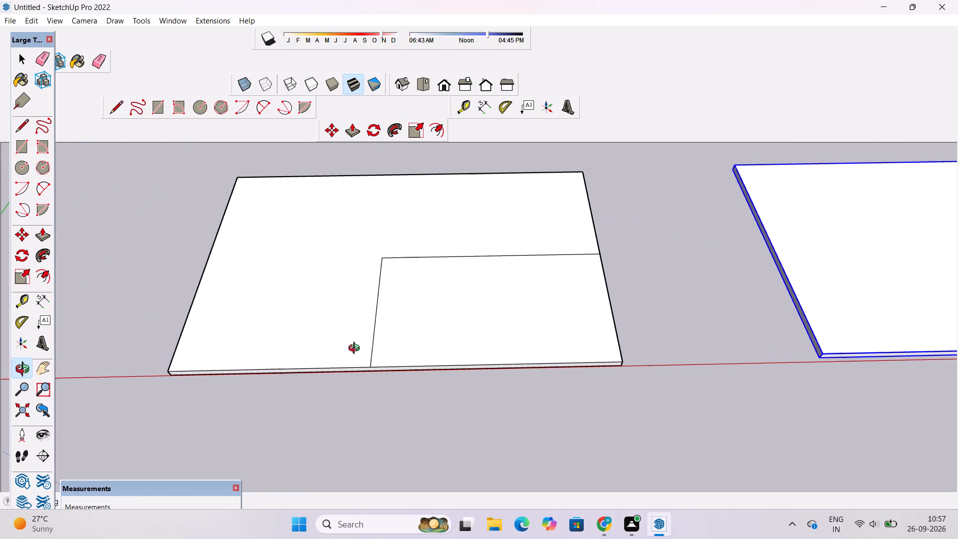
scroll(356, 349, "up", 2)
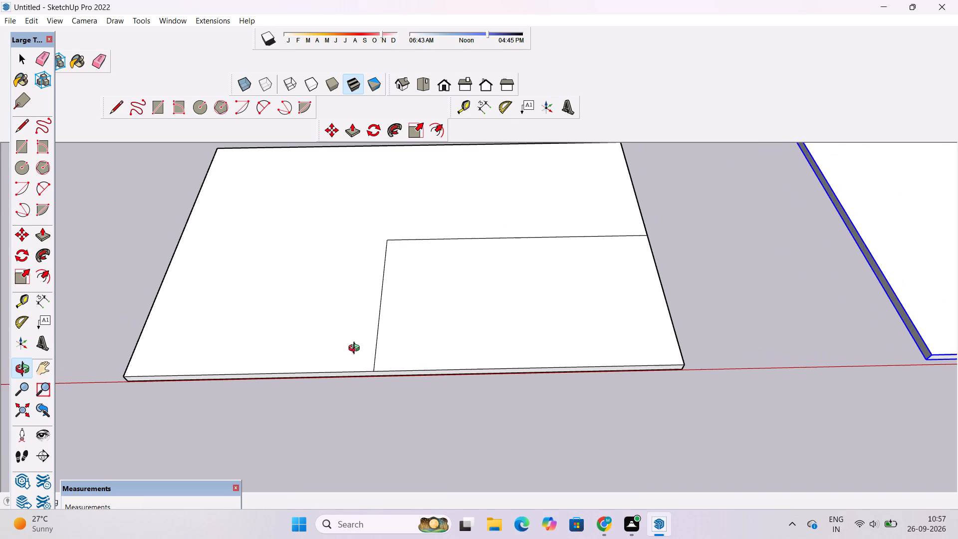
scroll(356, 349, "down", 1)
left_click_drag(356, 349, 393, 364, "shift")
left_click_drag(394, 365, 396, 383)
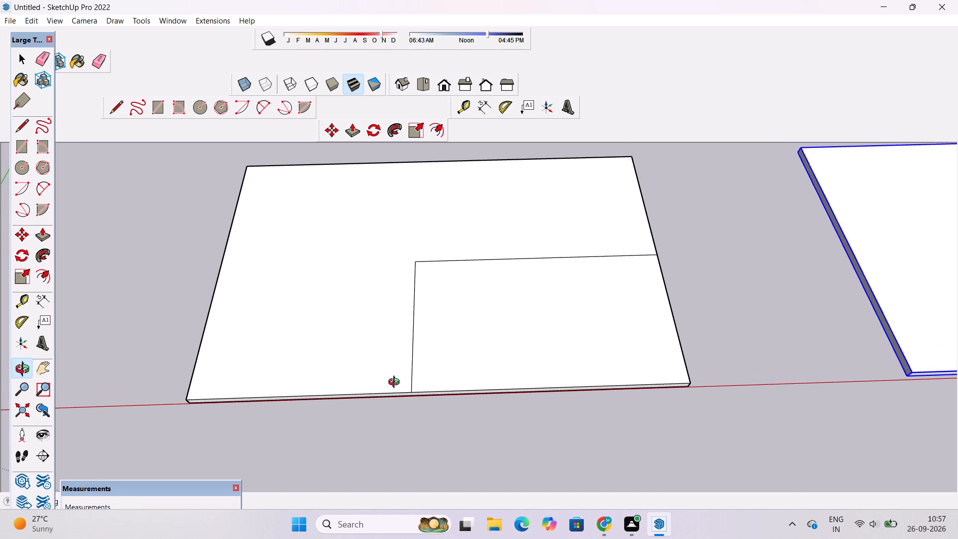
scroll(396, 382, "down", 1)
left_click_drag(395, 372, 479, 385, "shift")
left_click_drag(480, 385, 478, 396)
scroll(477, 382, "up", 1)
left_click_drag(472, 344, 432, 370, "shift")
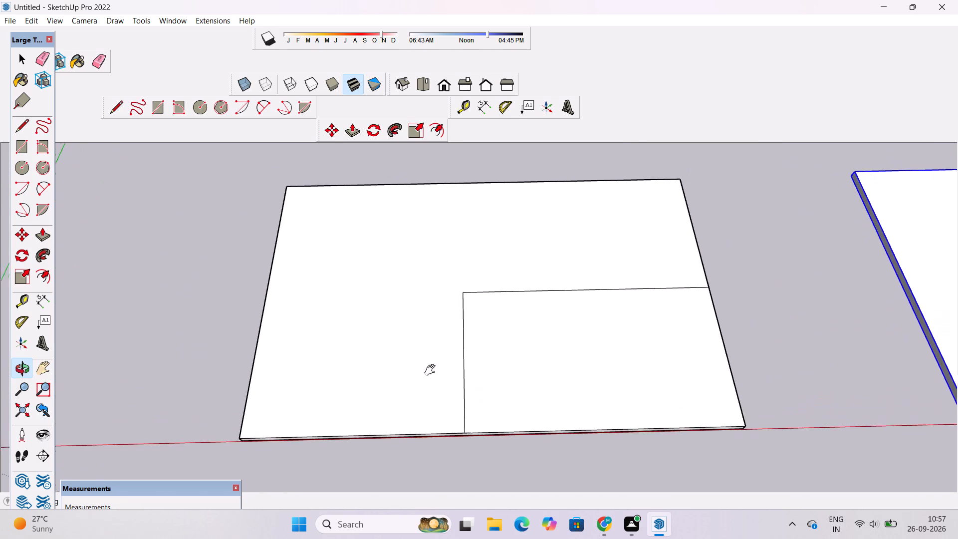
left_click_drag(432, 370, 426, 374, "shift")
scroll(425, 361, "up", 1)
left_click_drag(425, 361, 425, 399)
left_click_drag(425, 400, 434, 407, "shift")
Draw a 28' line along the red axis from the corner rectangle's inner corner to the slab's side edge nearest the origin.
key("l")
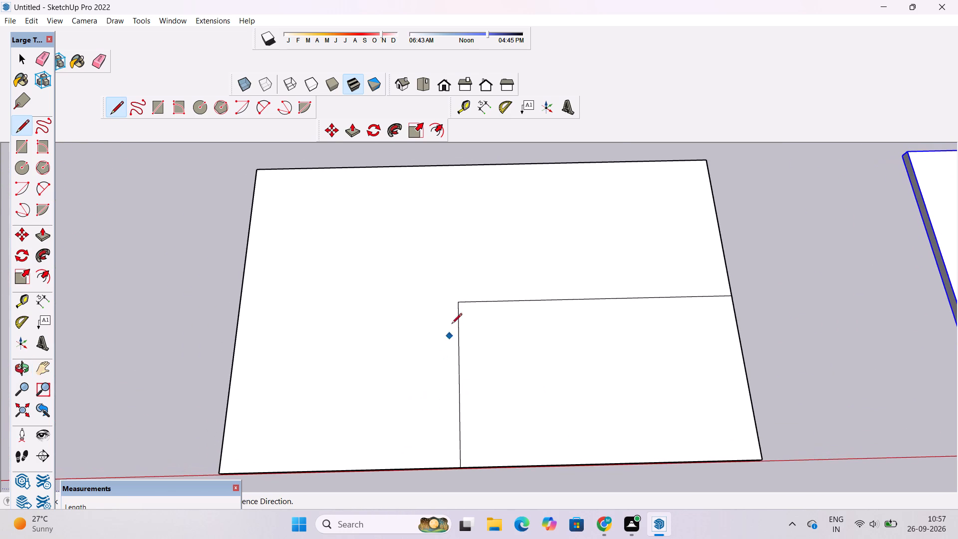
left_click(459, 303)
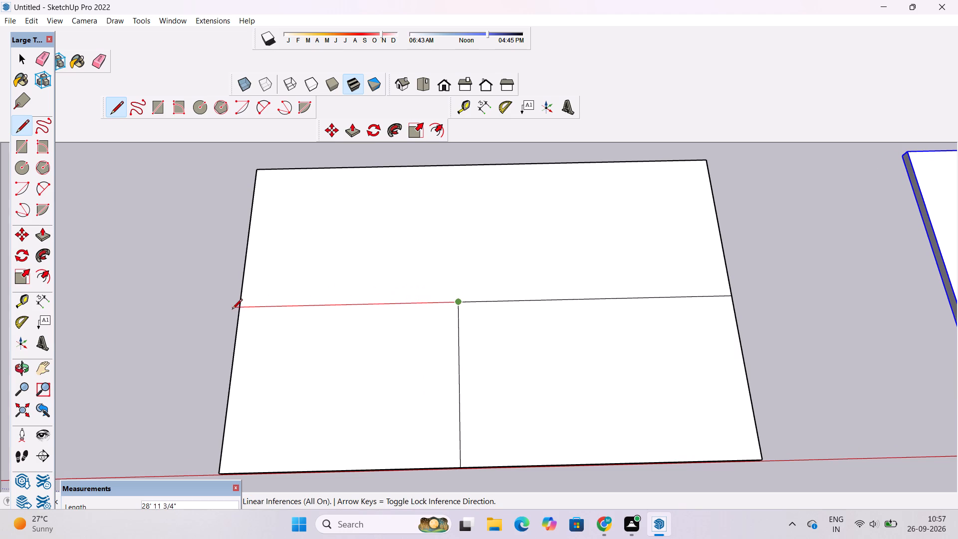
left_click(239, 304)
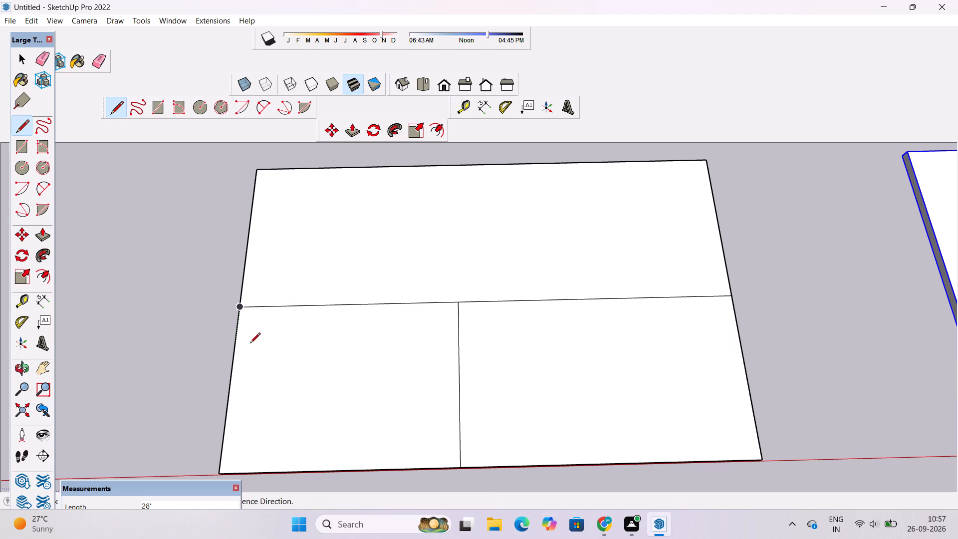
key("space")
Examine the base slab's top face and its three divisions from the sides and from above.
key("o")
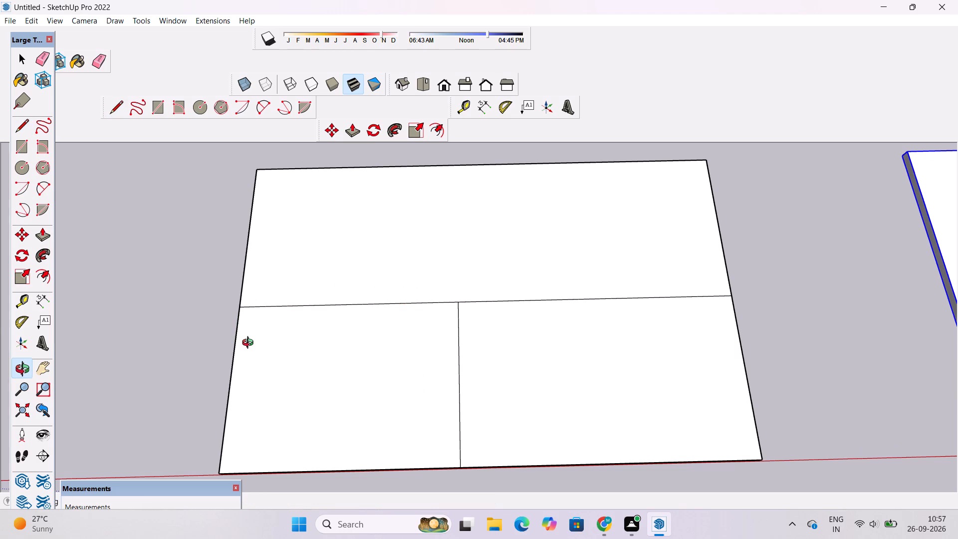
scroll(250, 344, "down", 3)
left_click_drag(257, 343, 276, 392, "shift")
left_click_drag(234, 410, 510, 259)
left_click_drag(498, 364, 473, 309, "shift")
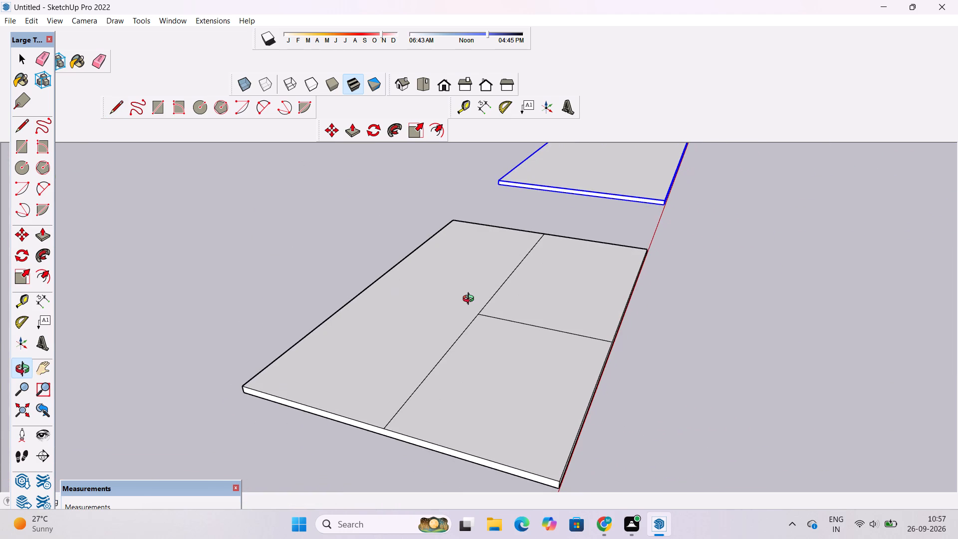
scroll(470, 302, "down", 3)
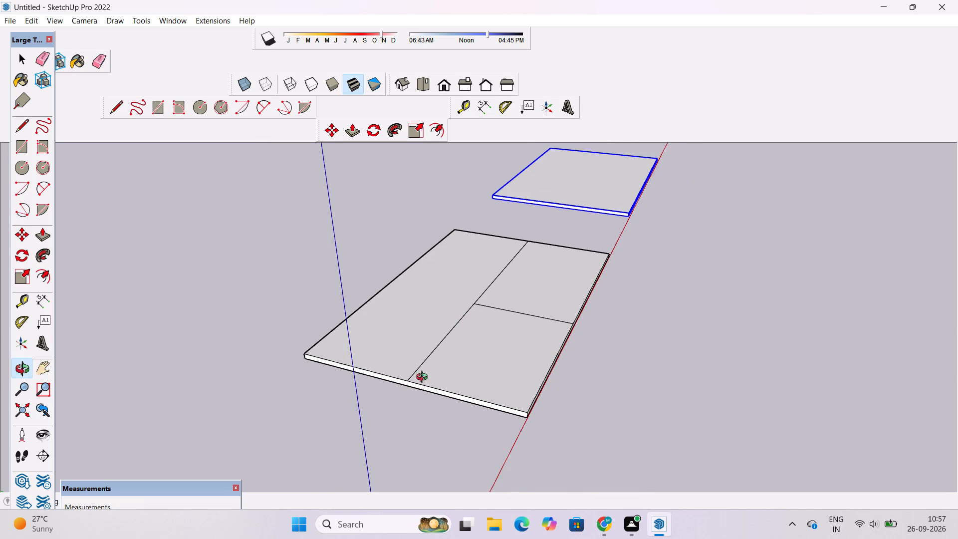
scroll(424, 378, "up", 3)
left_click_drag(423, 377, 395, 365)
left_click(394, 364)
left_click(390, 360, "shift")
left_click_drag(399, 362, 371, 349)
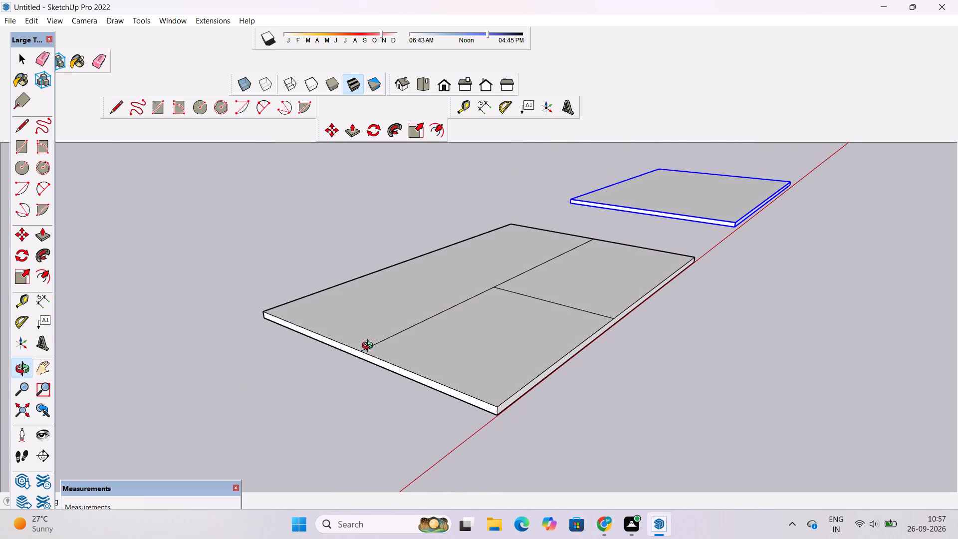
scroll(369, 346, "up", 4)
scroll(373, 346, "down", 3)
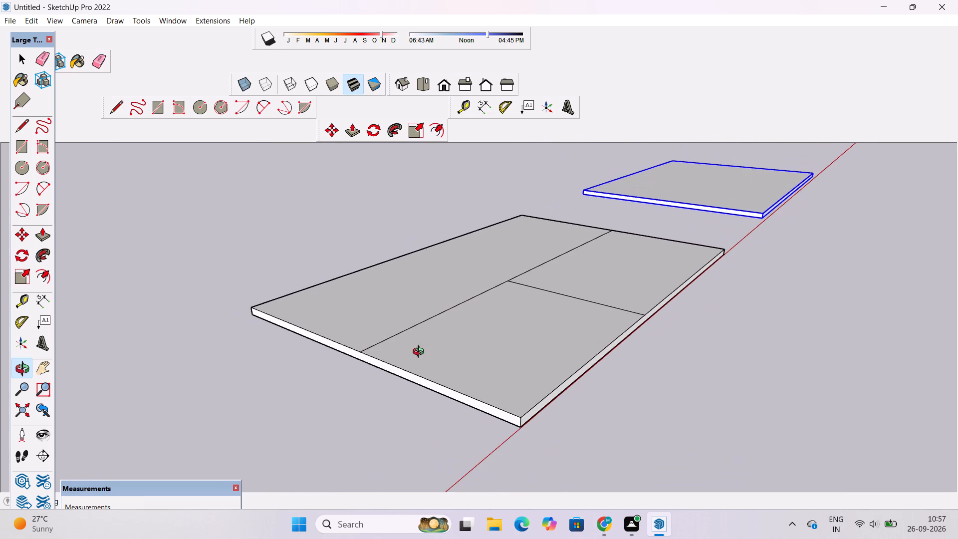
left_click_drag(421, 353, 368, 351)
left_click_drag(367, 350, 383, 362, "shift")
scroll(383, 362, "down", 6)
scroll(383, 362, "up", 6)
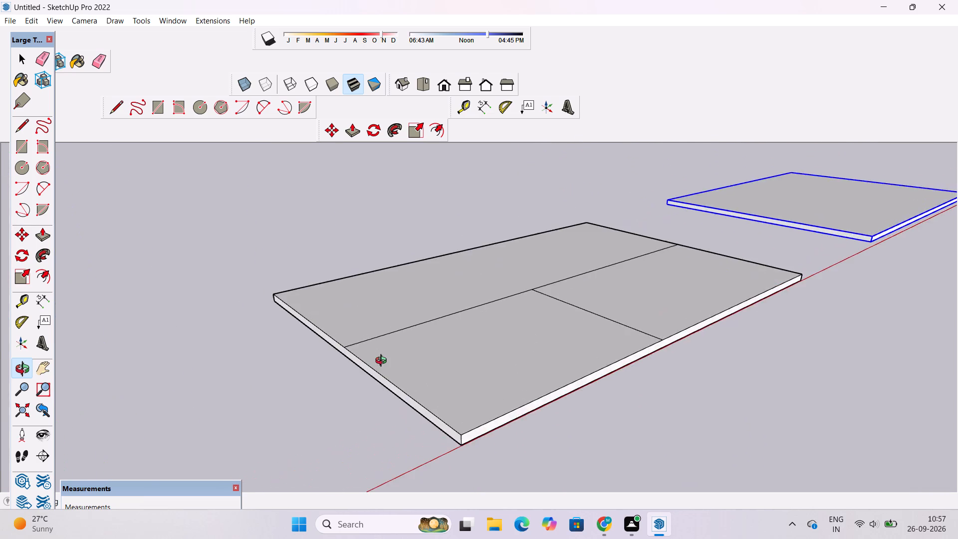
left_click_drag(406, 370, 419, 429)
left_click_drag(421, 422, 364, 392)
scroll(358, 381, "down", 4)
left_click_drag(504, 357, 295, 350)
left_click_drag(479, 312, 487, 412)
scroll(484, 356, "up", 3)
left_click_drag(405, 358, 515, 359)
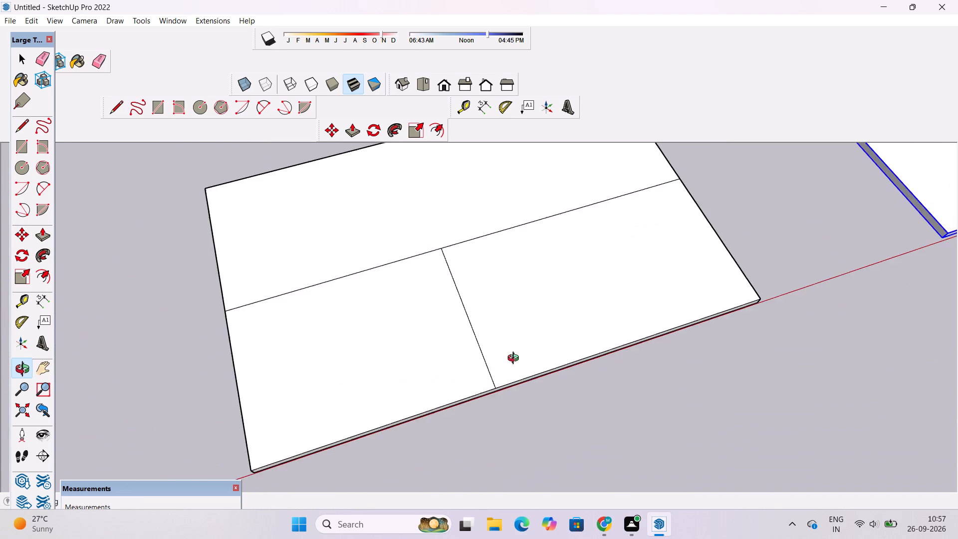
left_click_drag(515, 359, 515, 360)
left_click_drag(509, 350, 493, 384, "shift")
scroll(491, 378, "down", 4)
left_click_drag(491, 378, 491, 431)
scroll(478, 398, "up", 3)
left_click_drag(478, 398, 476, 379, "shift")
left_click_drag(475, 377, 475, 385)
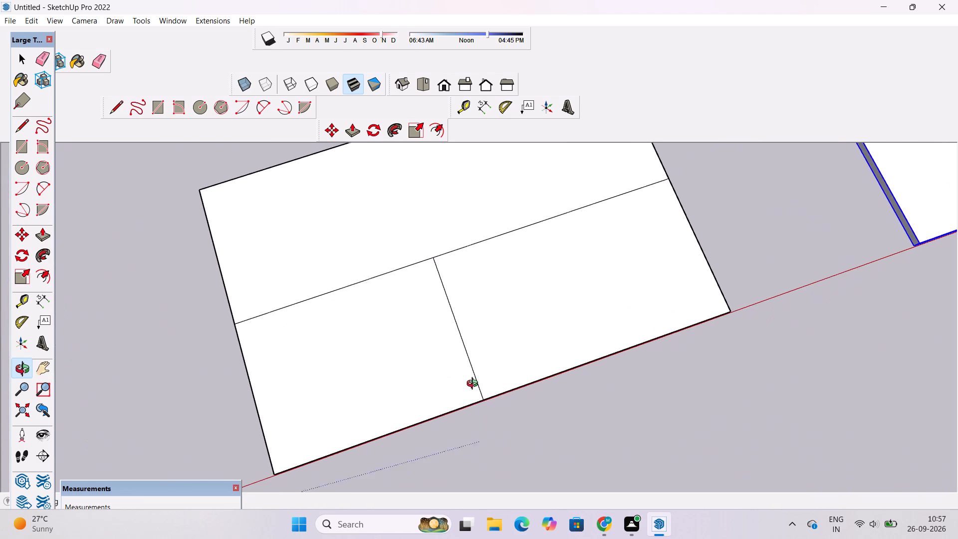
left_click_drag(475, 385, 475, 390)
scroll(475, 389, "up", 2)
Erase all the dividing lines from the base slab's top face.
key("e")
left_click_drag(430, 218, 419, 231)
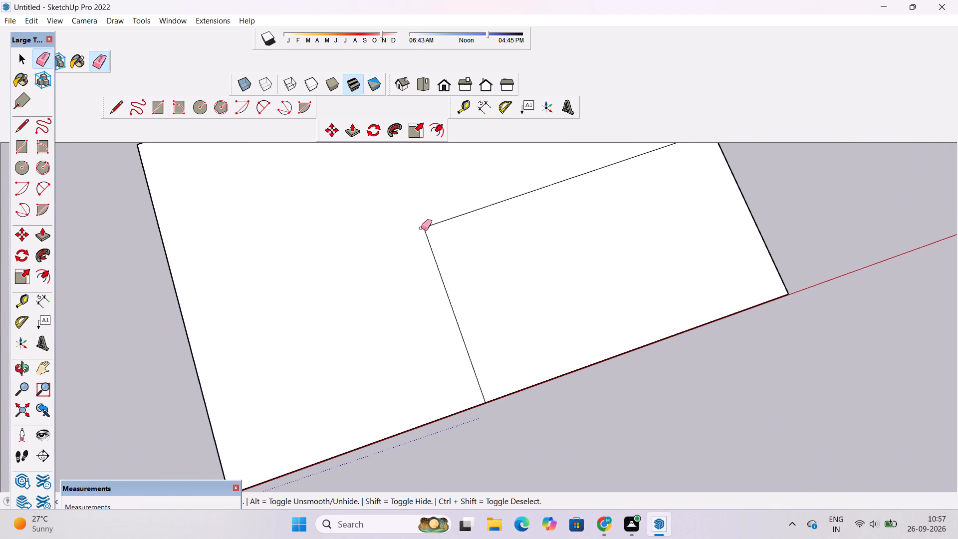
left_click_drag(436, 218, 436, 225)
left_click_drag(434, 226, 428, 238)
scroll(418, 255, "down", 6)
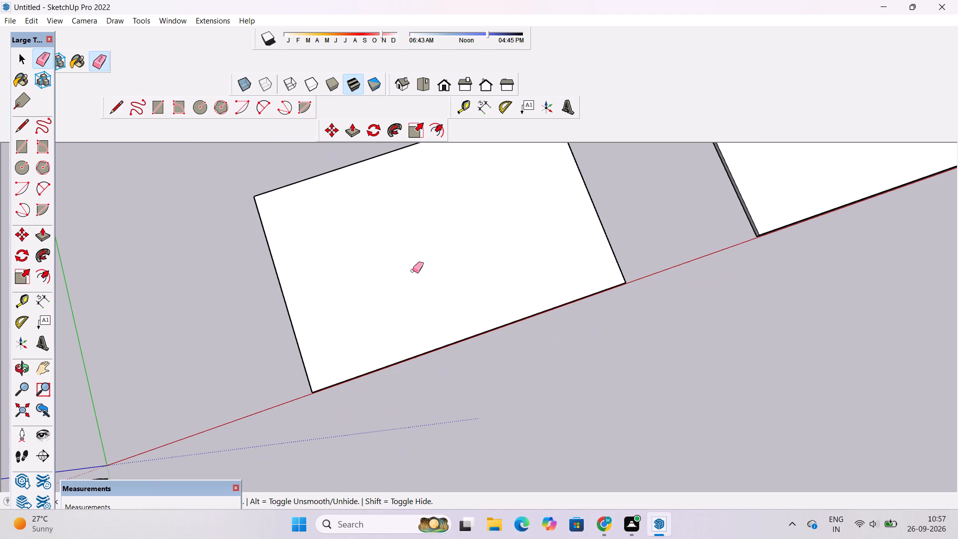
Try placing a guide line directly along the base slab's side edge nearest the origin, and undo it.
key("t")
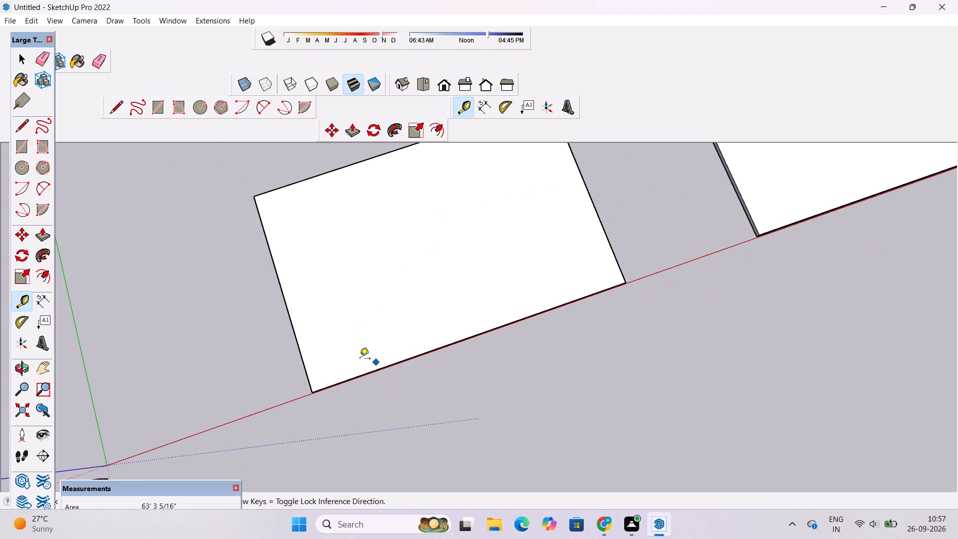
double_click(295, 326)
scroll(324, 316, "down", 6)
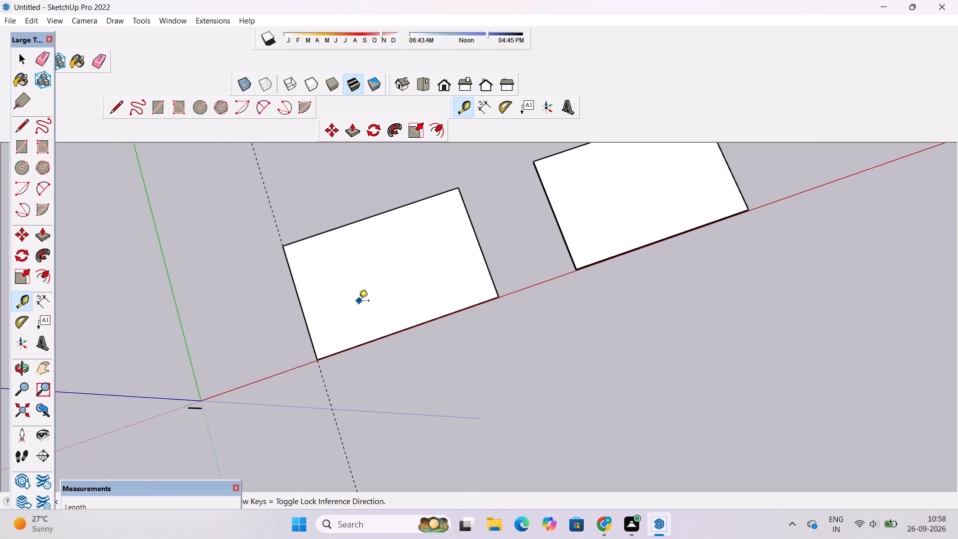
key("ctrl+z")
Place a guide line parallel to the slab's side edge nearest the origin, crossing the near long edge just short of its midpoint.
left_click(293, 275)
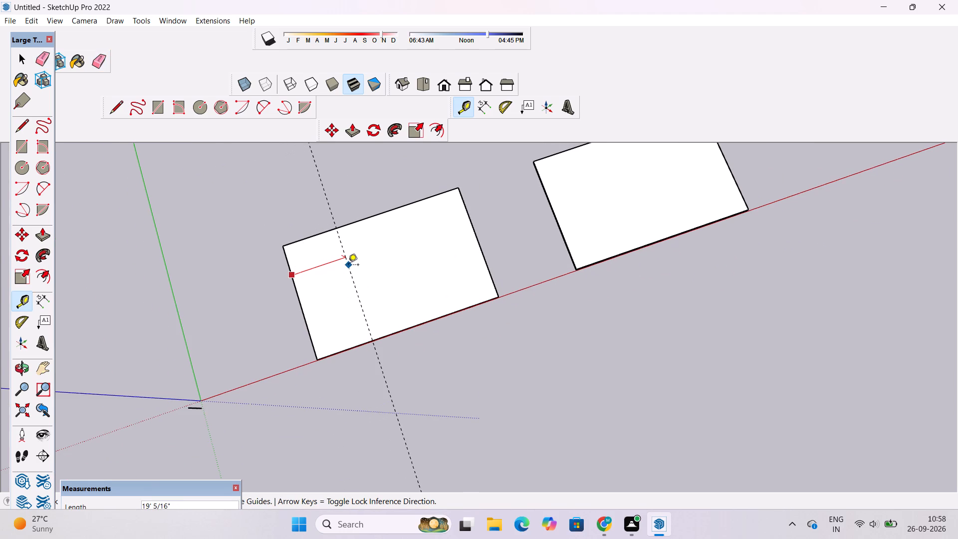
scroll(373, 331, "up", 4)
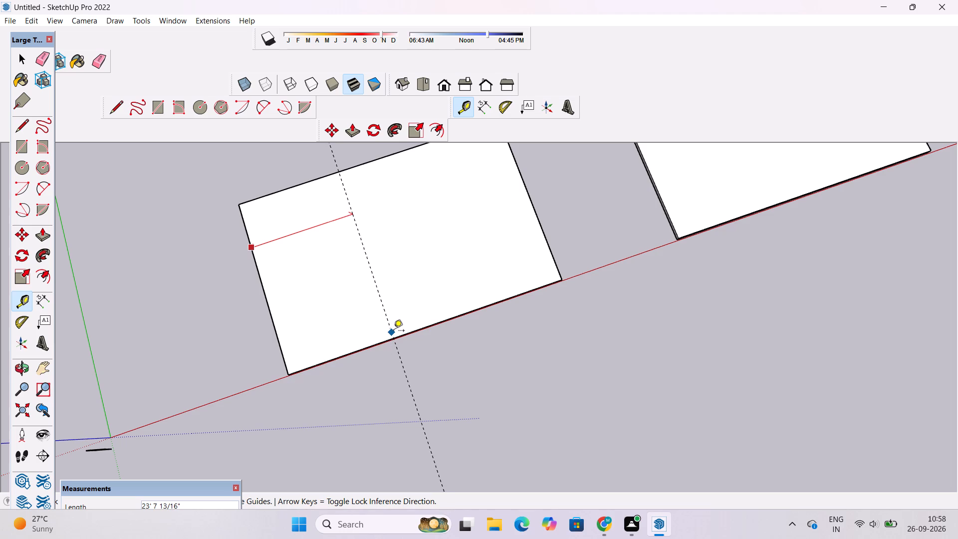
double_click(432, 325)
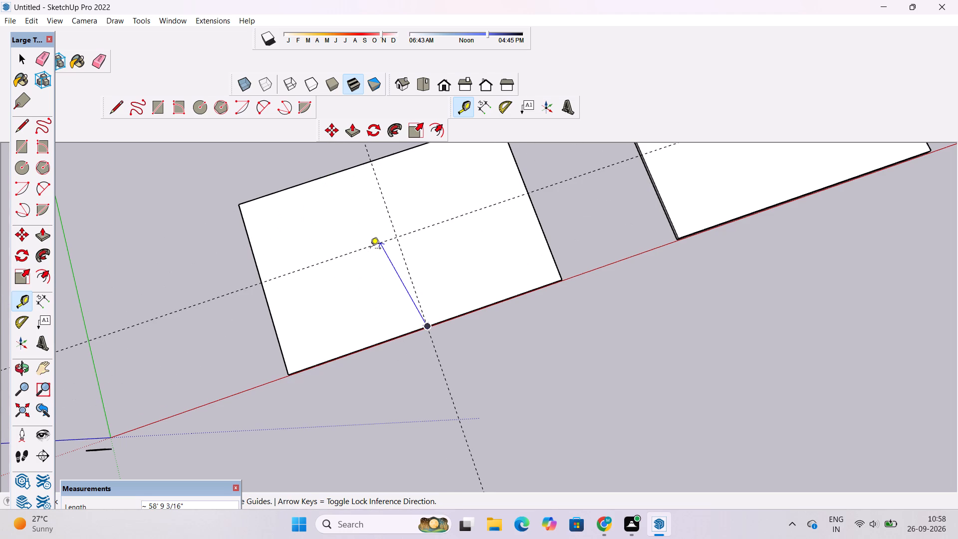
Measure the distance from the base slab's near long edge to the crossing of the two guides.
scroll(370, 249, "down", 1)
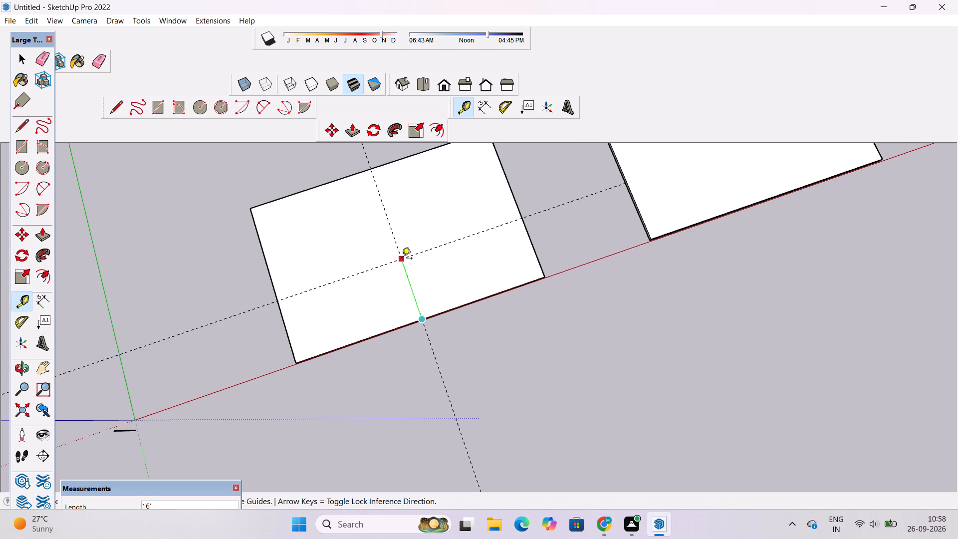
scroll(402, 260, "up", 2)
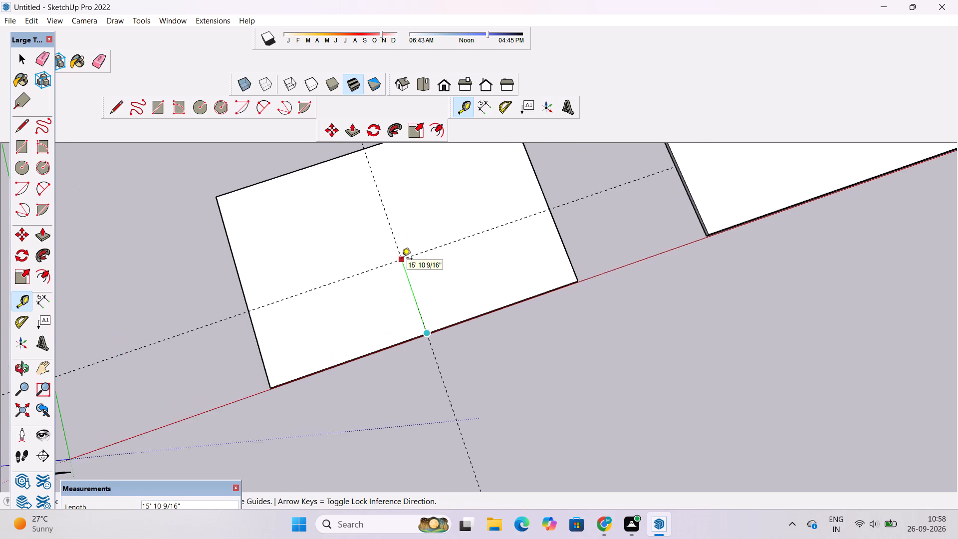
scroll(402, 260, "up", 3)
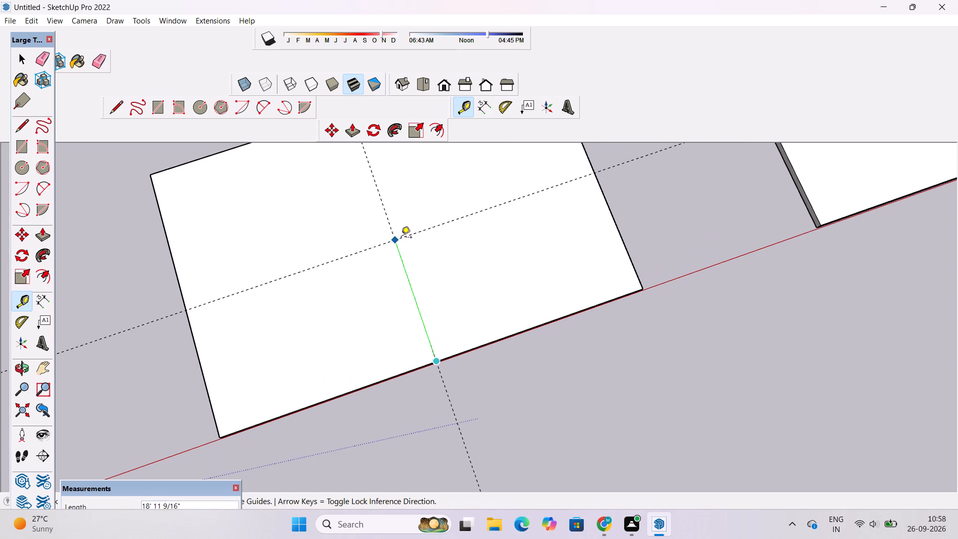
left_click(400, 236)
key("space")
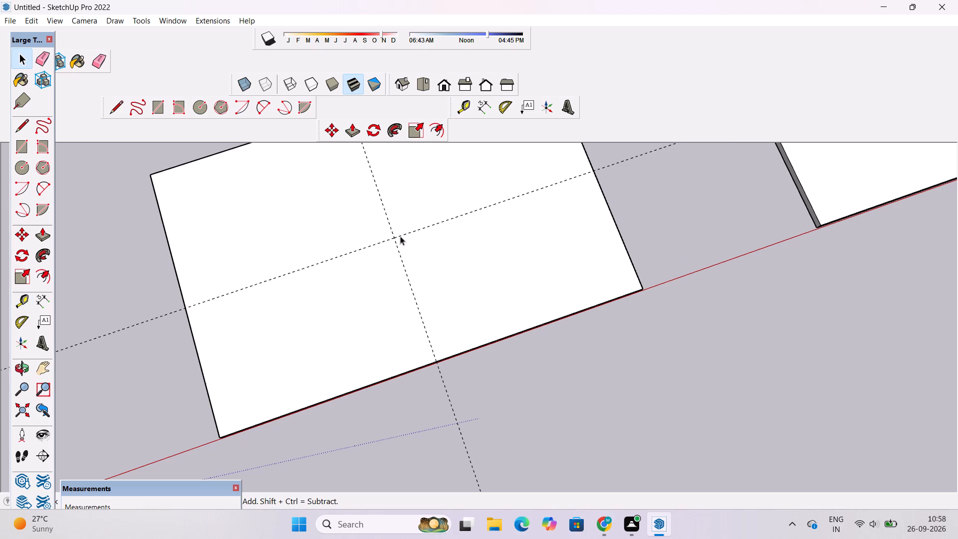
Examine the base slab's top face and its two crossing guides from several angles and distances.
type("o")
scroll(400, 238, "down", 5)
left_click_drag(400, 240, 400, 254, "shift")
left_click_drag(400, 256, 392, 251)
scroll(390, 248, "down", 1)
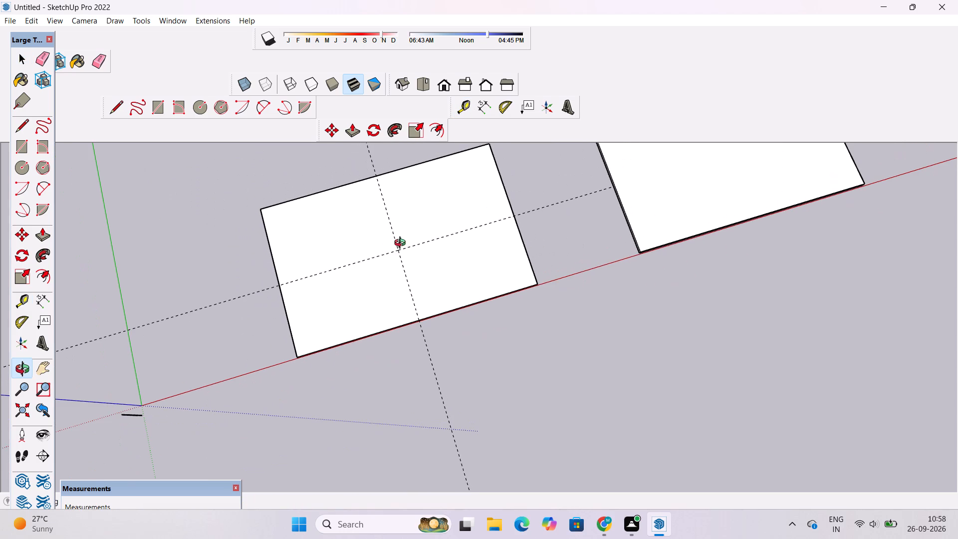
scroll(402, 244, "down", 1)
left_click_drag(402, 244, 400, 259, "shift")
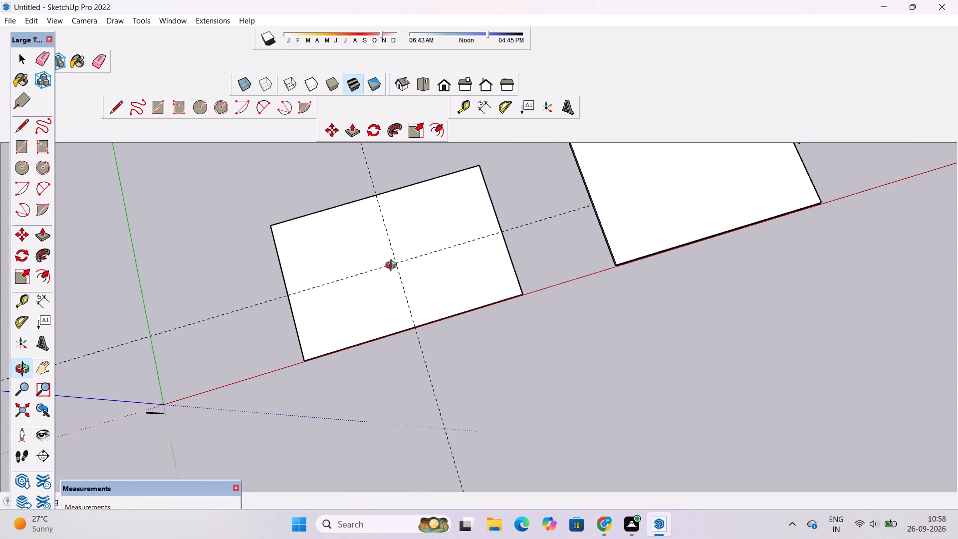
left_click_drag(393, 278, 393, 251)
left_click_drag(396, 276, 396, 293)
scroll(398, 283, "up", 3)
left_click_drag(398, 278, 367, 292, "shift")
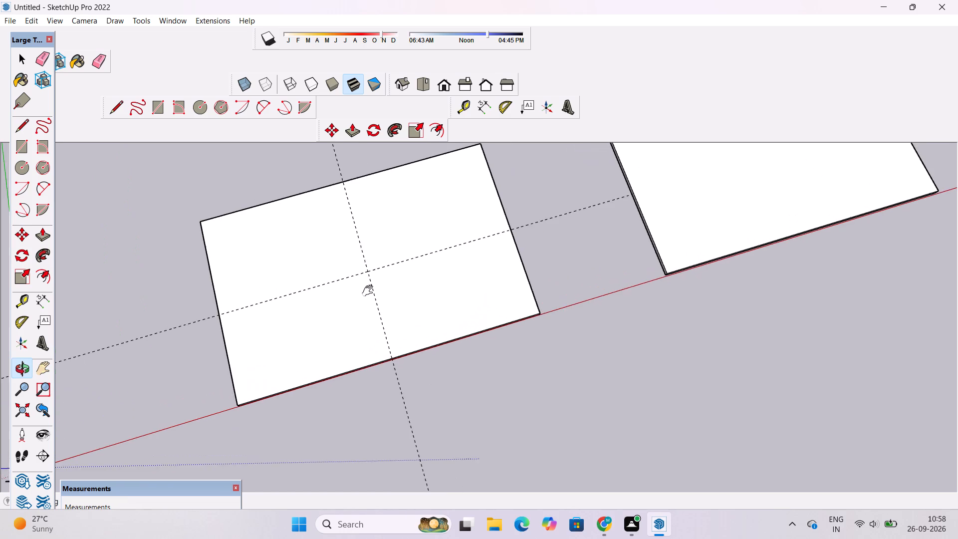
left_click_drag(374, 289, 341, 301)
left_click(341, 301)
scroll(341, 301, "down", 3)
scroll(340, 301, "up", 4)
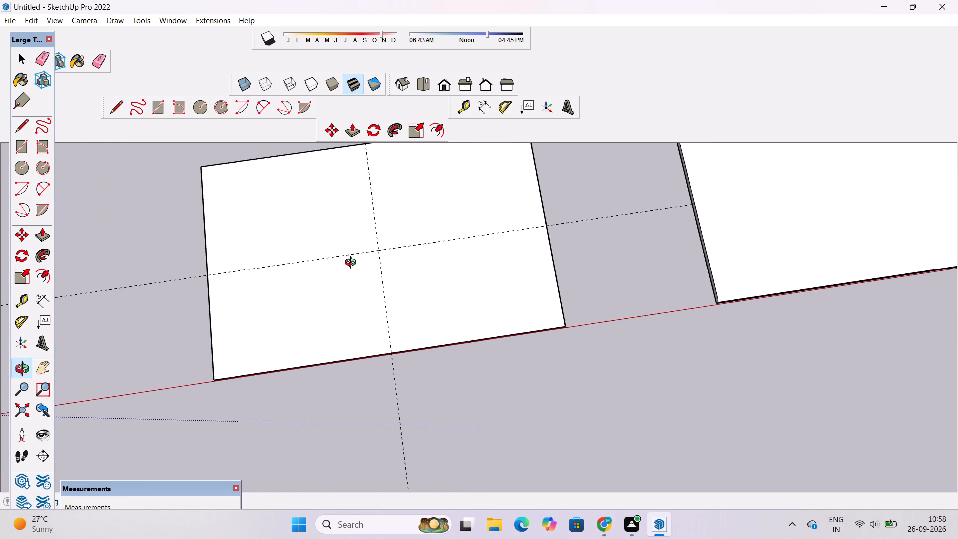
scroll(353, 263, "down", 6)
scroll(347, 253, "up", 2)
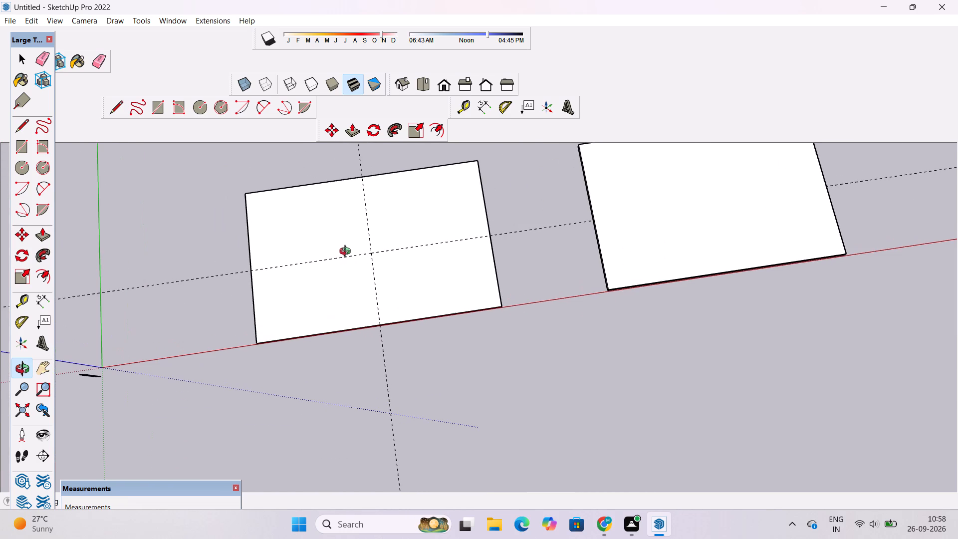
scroll(347, 253, "up", 3)
scroll(347, 253, "down", 2)
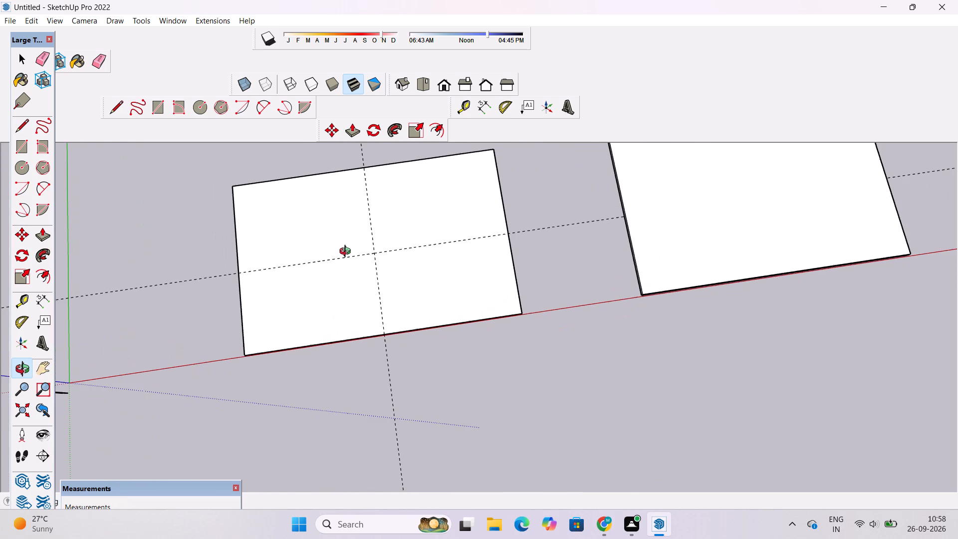
scroll(347, 253, "down", 5)
scroll(358, 283, "up", 5)
left_click_drag(358, 285, 355, 274)
left_click_drag(355, 272, 381, 316, "shift")
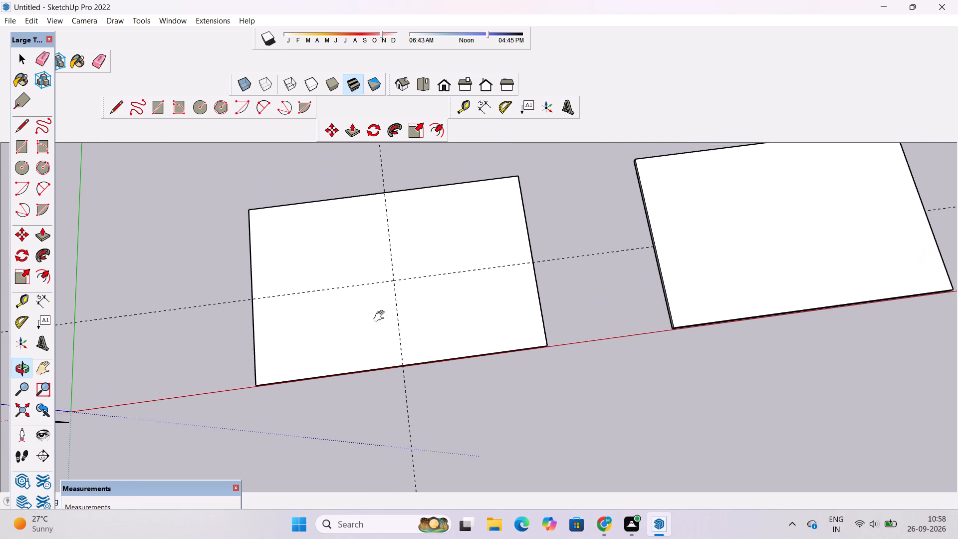
left_click_drag(381, 316, 381, 318, "shift")
scroll(378, 311, "up", 1)
Draw a line about 63' 3" long across the base slab's top face, following the lengthwise guide between the two side edges.
key("l")
scroll(378, 294, "down", 5)
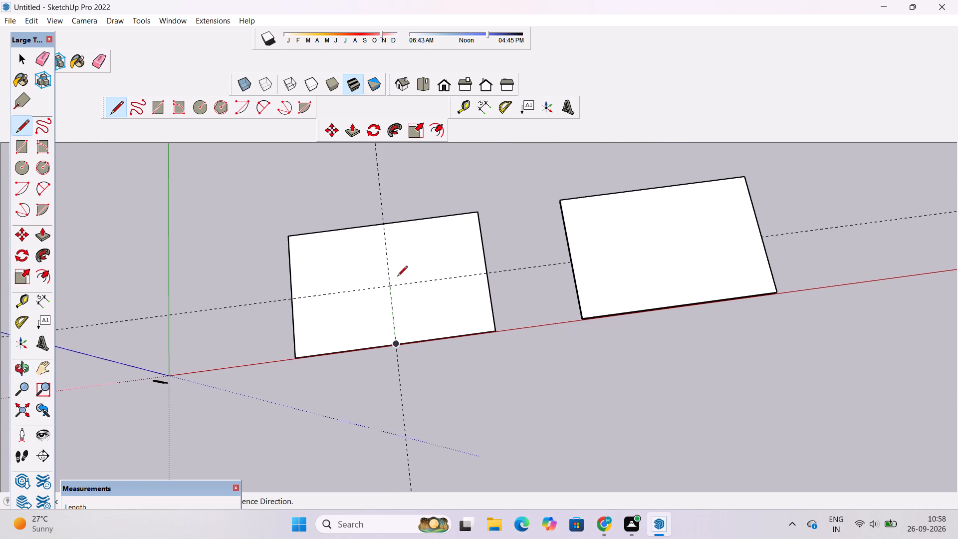
scroll(298, 299, "up", 4)
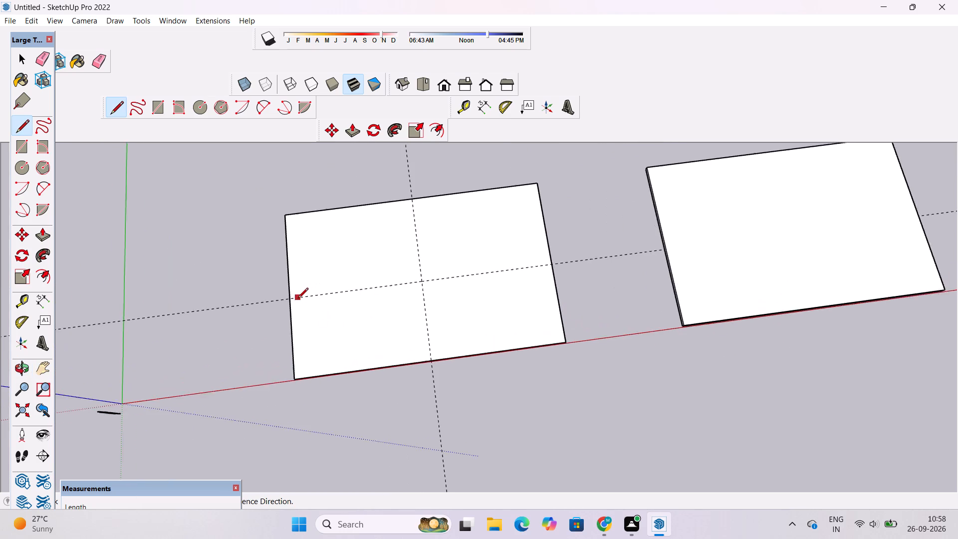
left_click(288, 299)
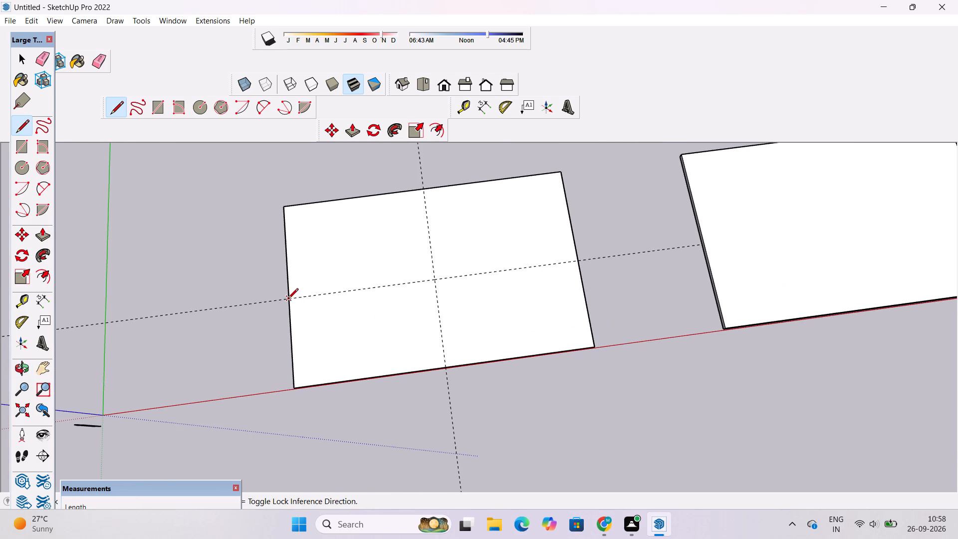
scroll(475, 275, "down", 3)
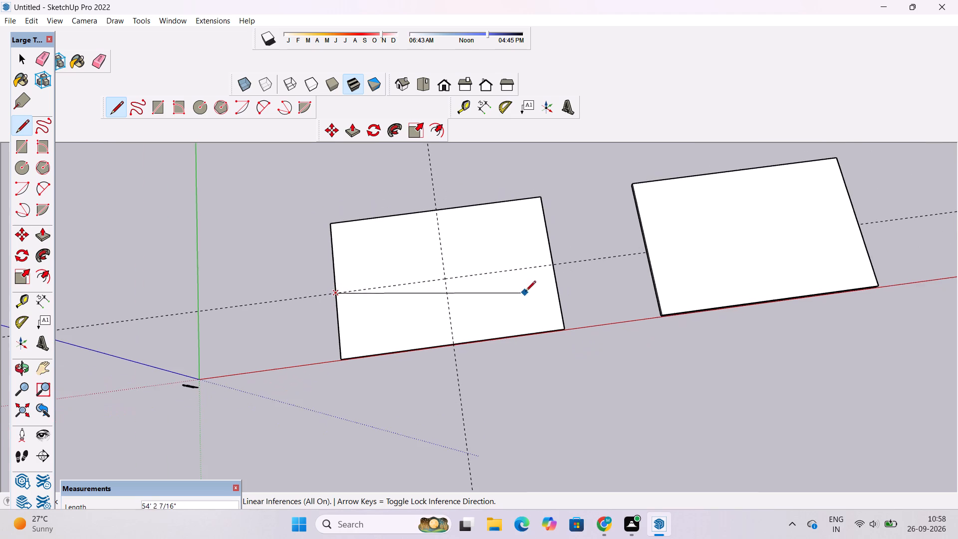
scroll(550, 274, "up", 9)
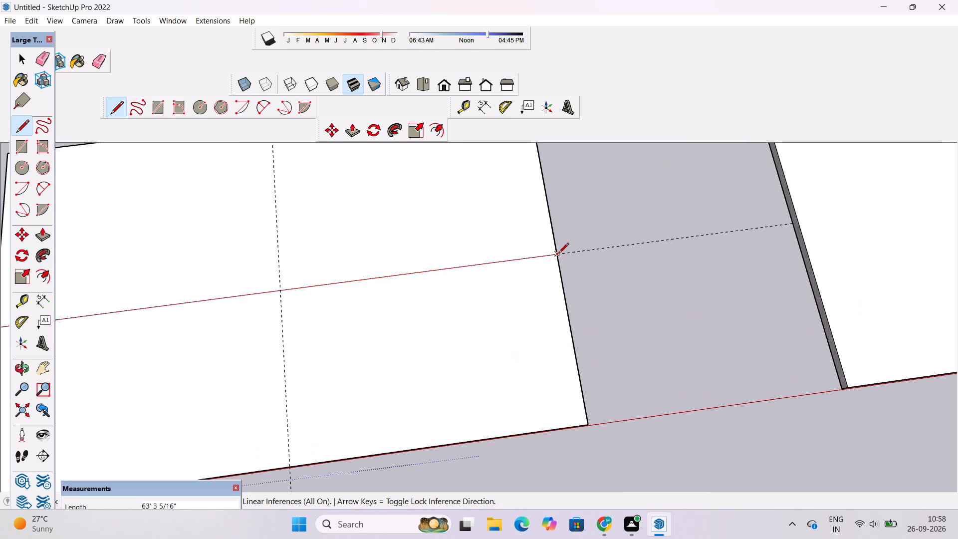
left_click(558, 254)
Draw a line about 19' 4" long along the crosswise guide, from the slab's near long edge to the lengthwise dividing line.
scroll(538, 253, "down", 5)
scroll(408, 376, "up", 4)
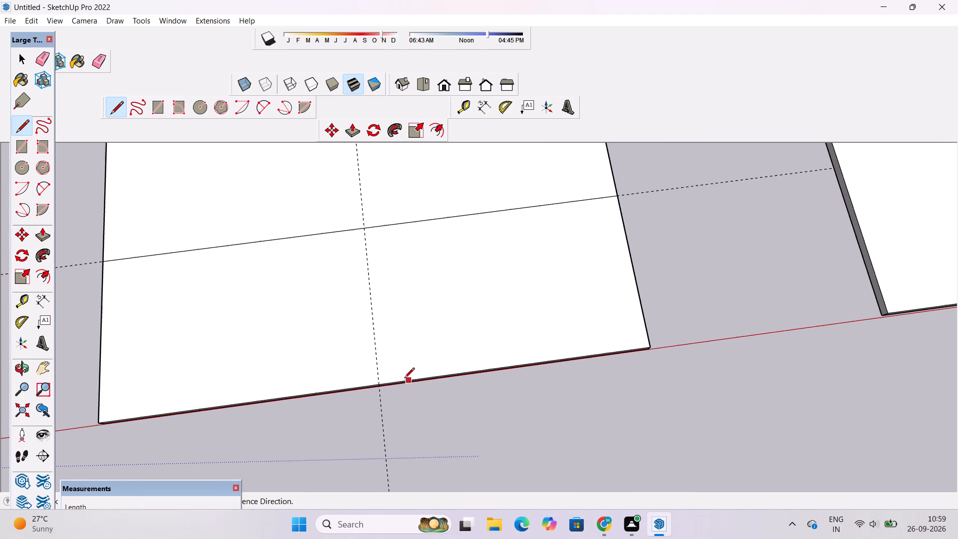
double_click(378, 386)
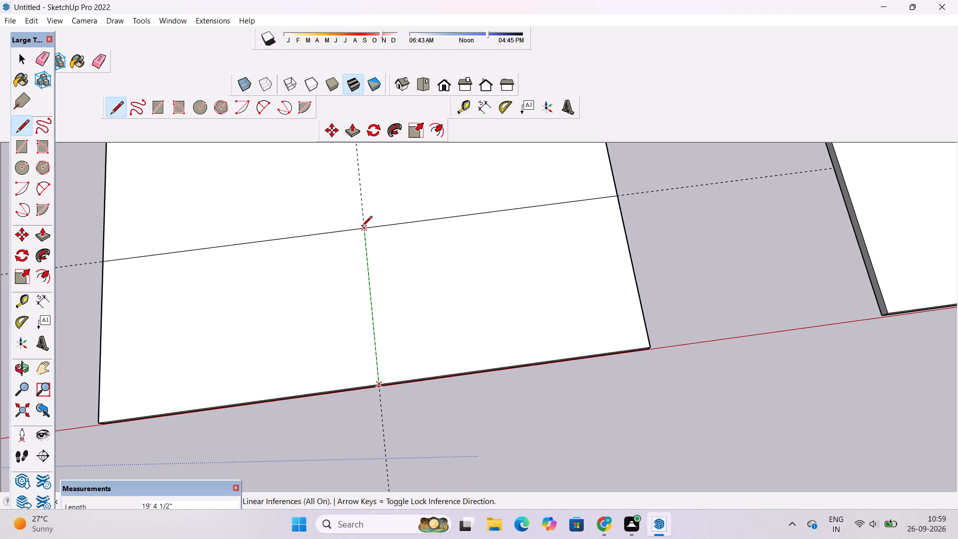
left_click(362, 231)
Erase both the crosswise and the lengthwise guide lines, leaving the drawn dividing lines on the slab.
scroll(304, 286, "down", 3)
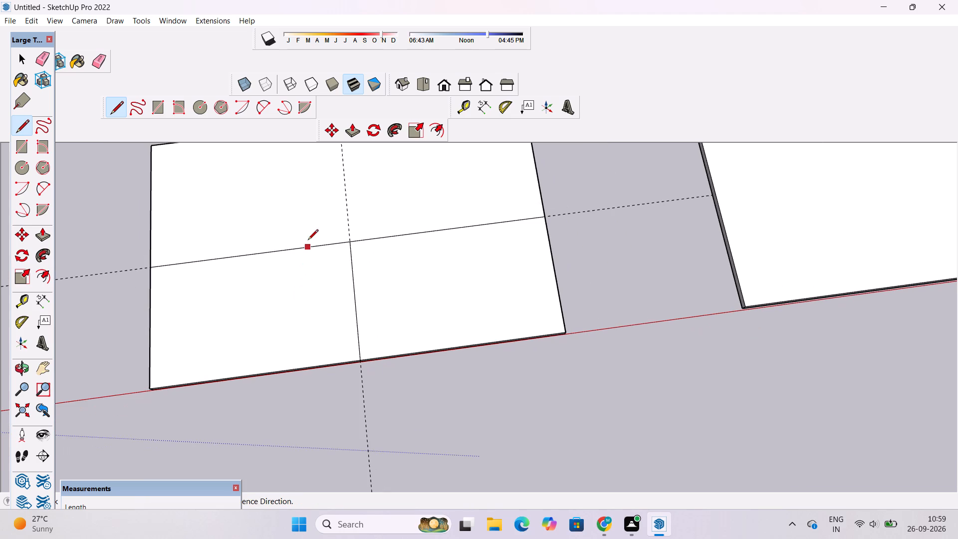
scroll(328, 225, "down", 1)
scroll(320, 275, "down", 2)
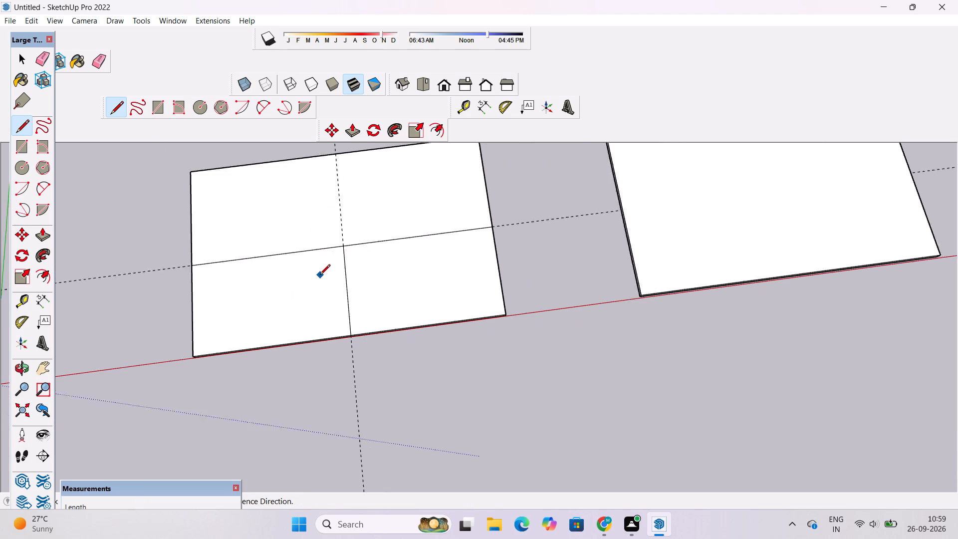
scroll(320, 275, "down", 1)
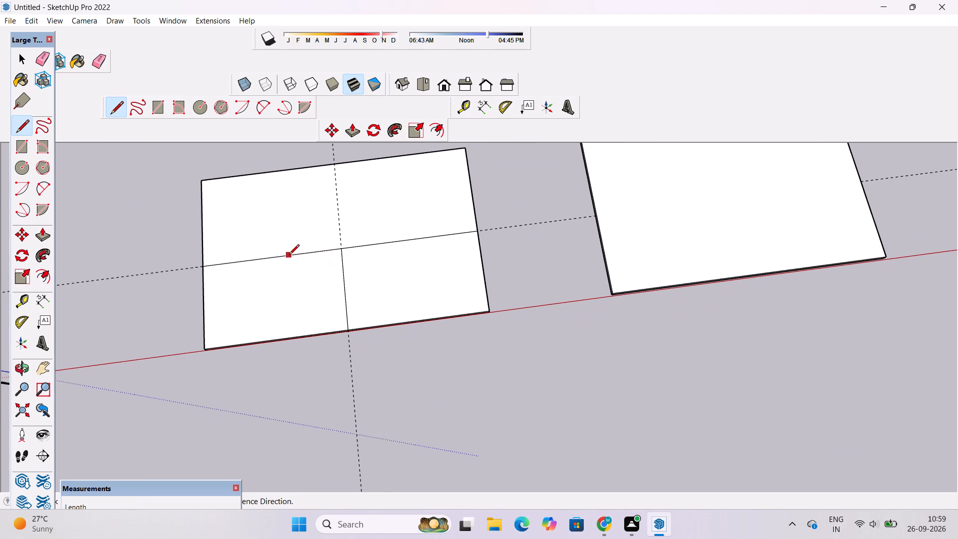
scroll(289, 256, "up", 1)
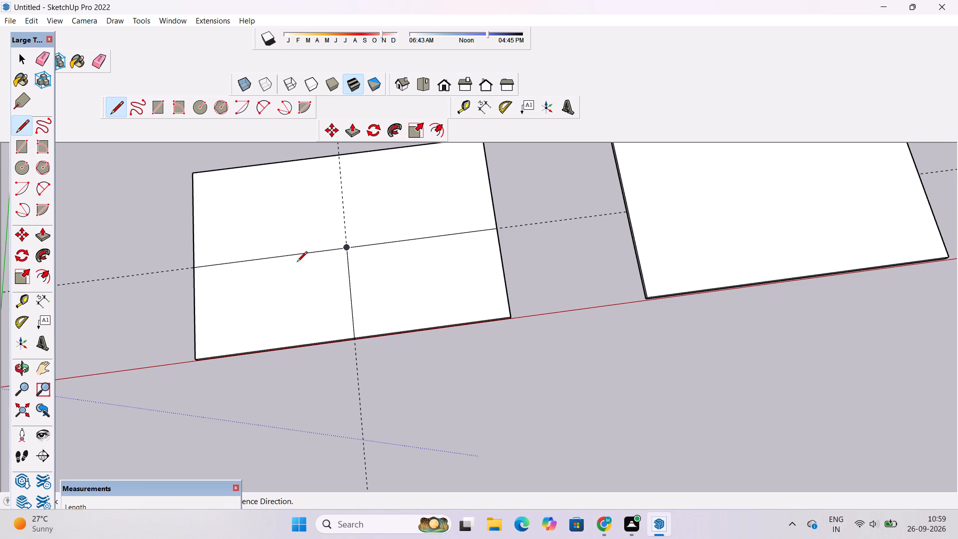
scroll(297, 263, "down", 1)
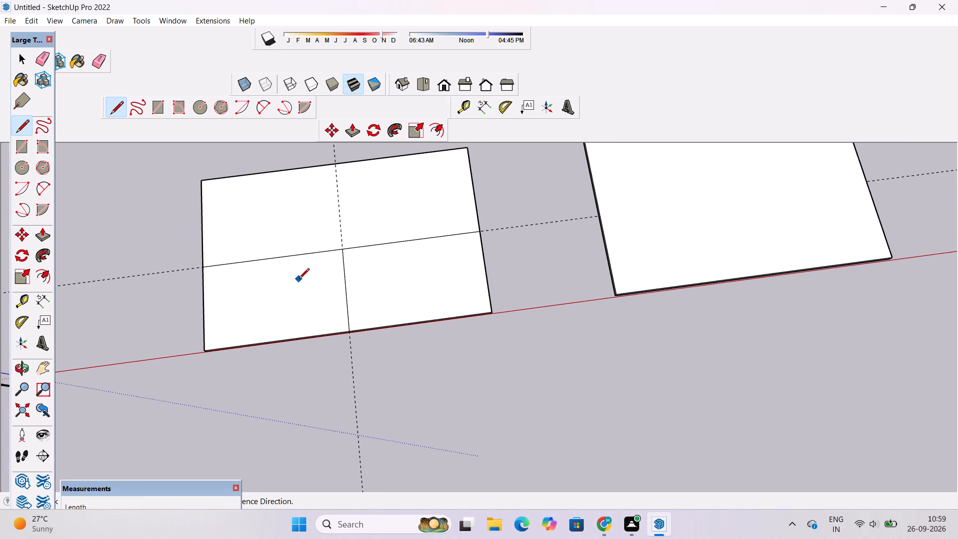
scroll(299, 279, "down", 3)
scroll(294, 283, "up", 4)
scroll(294, 283, "down", 5)
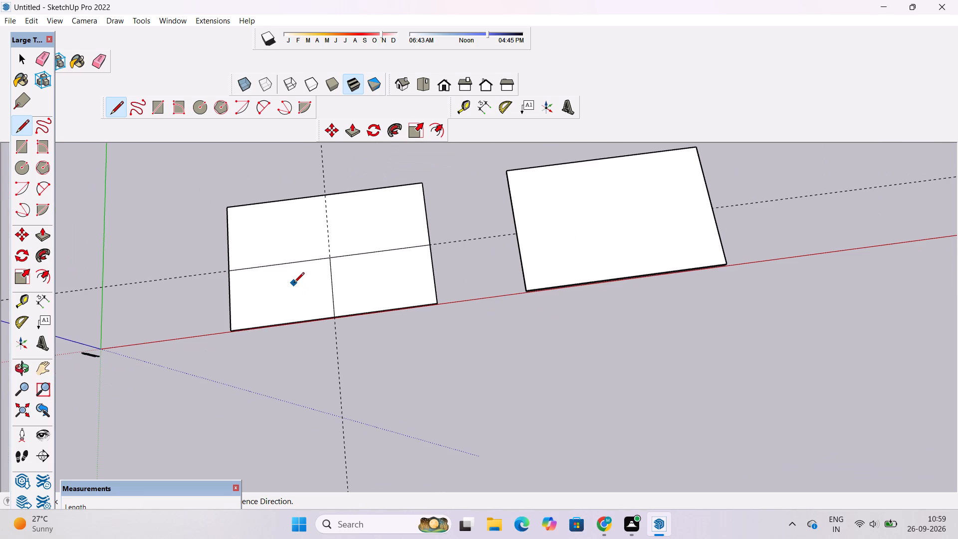
scroll(289, 274, "up", 4)
key("space")
type("e")
scroll(281, 285, "down", 8)
left_click_drag(317, 189, 304, 204)
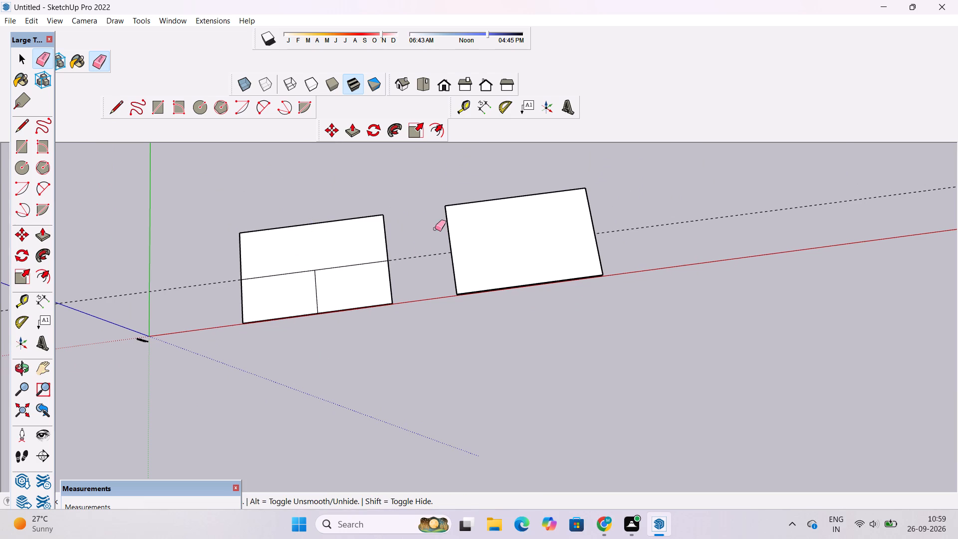
left_click_drag(430, 232, 421, 276)
Examine the divided top face of the base slab and the neighbouring copy from above and from low angles.
key("o")
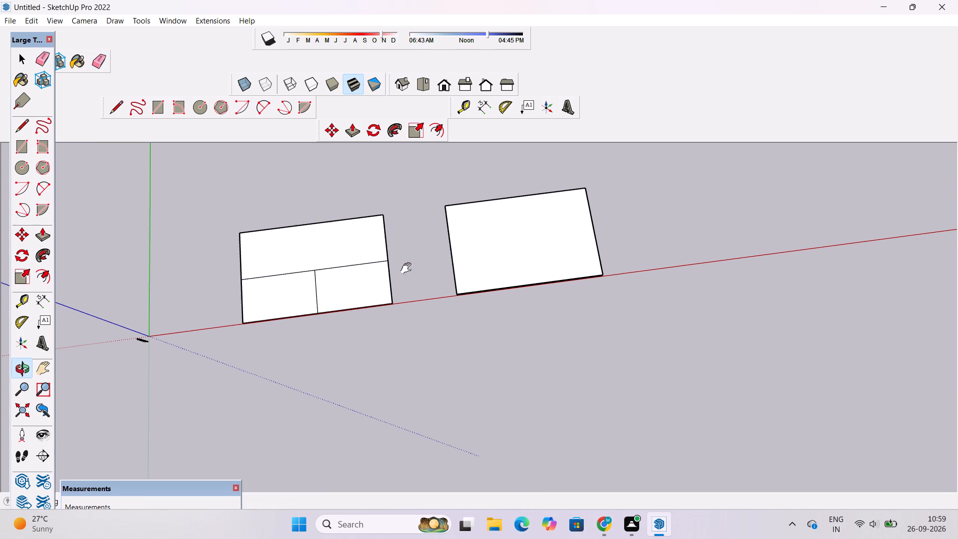
left_click_drag(408, 269, 428, 353, "shift")
left_click_drag(403, 377, 402, 333, "shift")
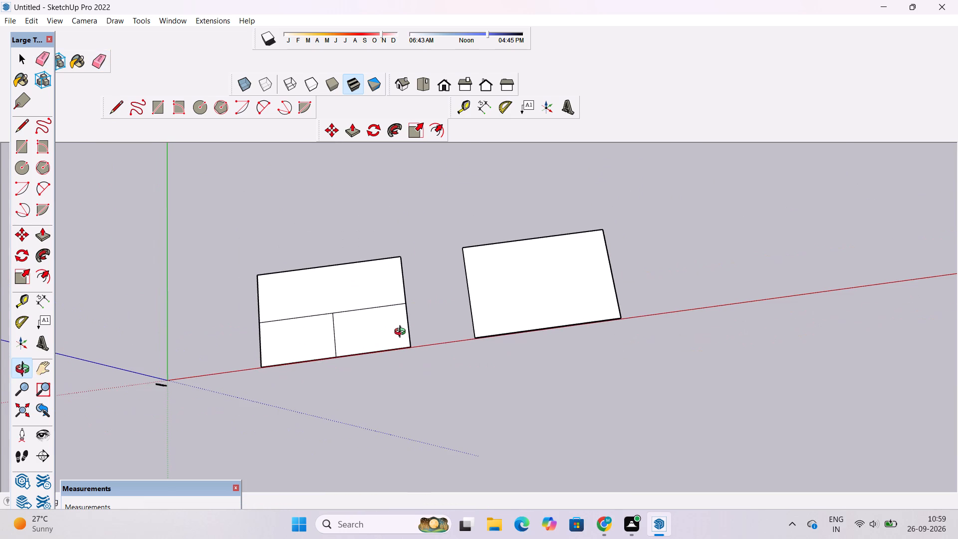
scroll(402, 328, "down", 3)
scroll(402, 328, "up", 2)
scroll(402, 328, "down", 2)
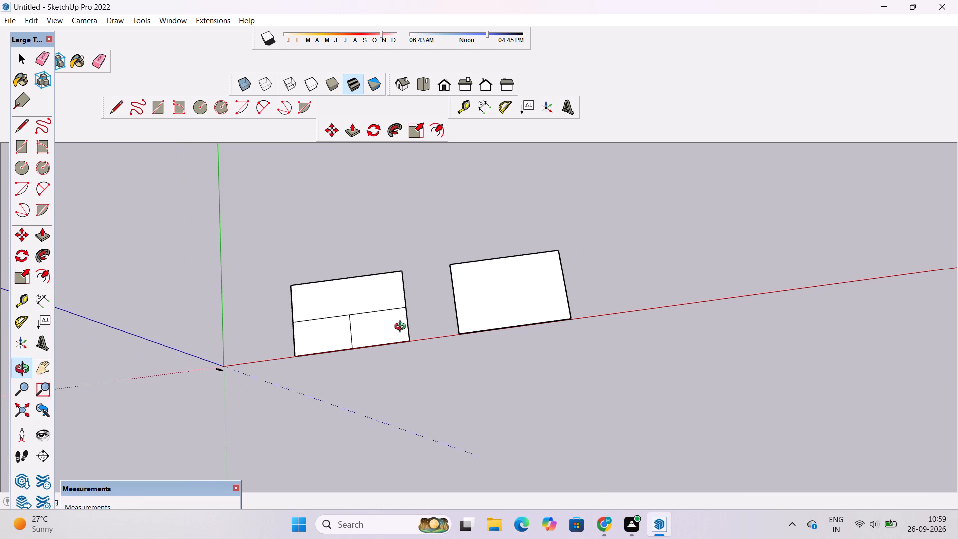
left_click_drag(402, 325, 398, 339)
scroll(335, 367, "up", 3)
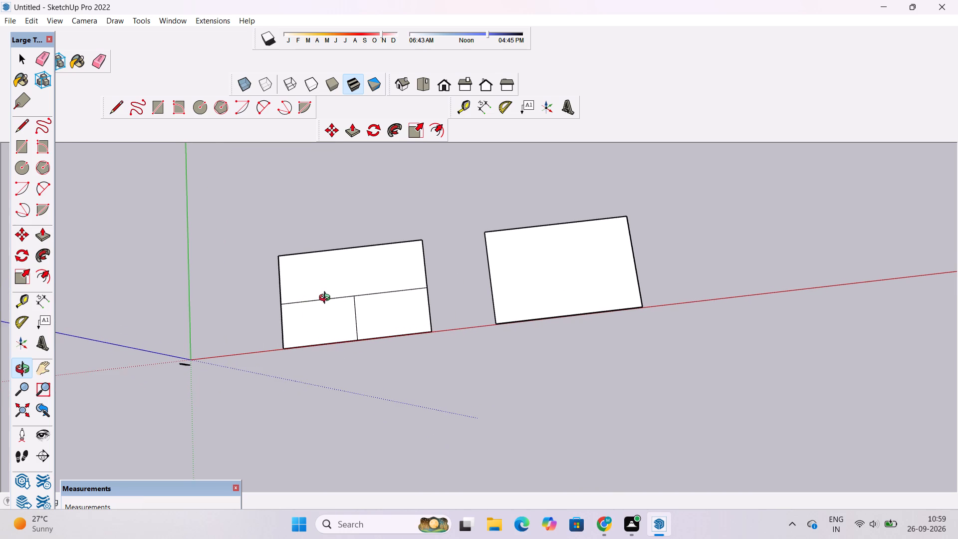
scroll(327, 299, "down", 1)
left_click_drag(354, 368, 342, 346)
left_click_drag(346, 361, 387, 263)
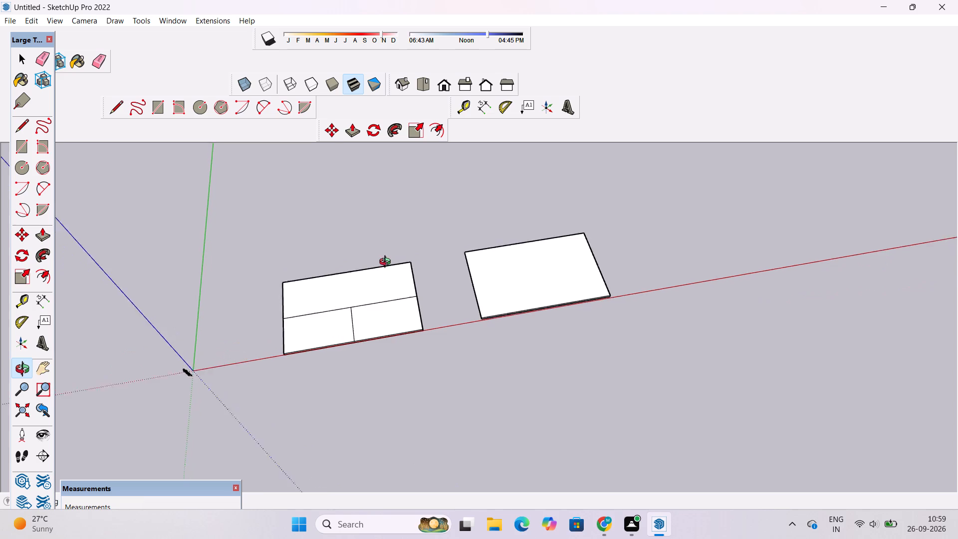
left_click_drag(387, 263, 389, 254)
scroll(401, 327, "up", 5)
scroll(397, 306, "down", 6)
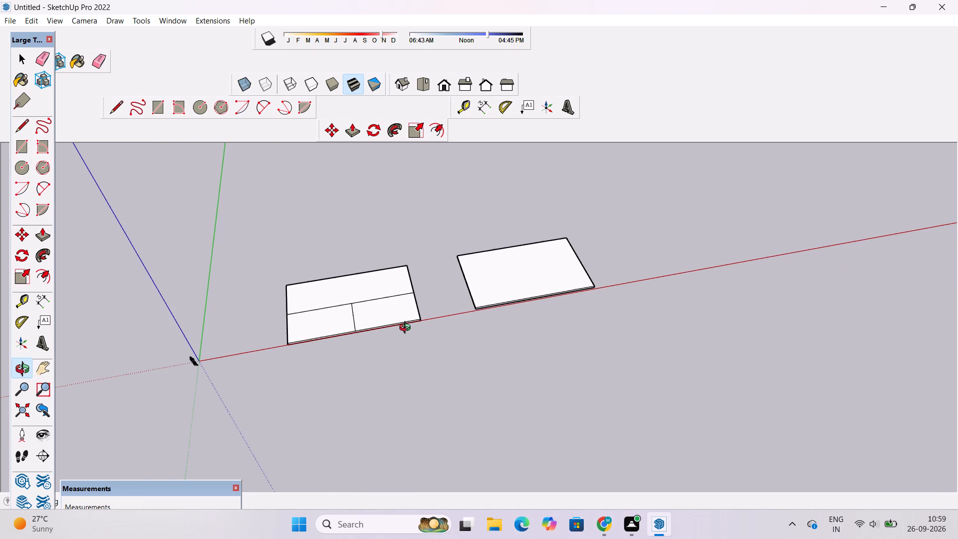
left_click_drag(416, 346, 371, 337)
left_click(371, 337)
scroll(368, 312, "up", 3)
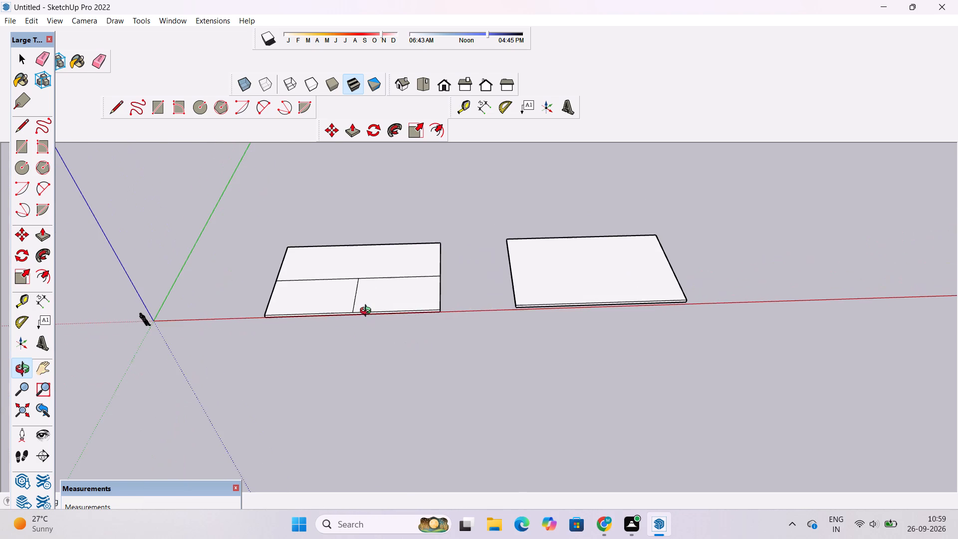
left_click_drag(368, 311, 358, 341)
scroll(354, 320, "up", 4)
left_click_drag(354, 319, 357, 337, "shift")
scroll(314, 266, "up", 5)
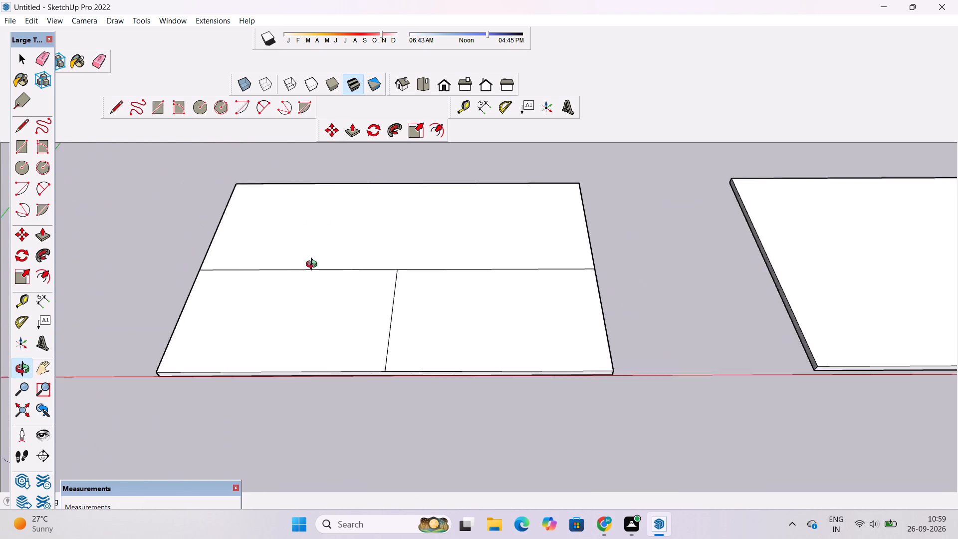
scroll(314, 266, "up", 1)
scroll(313, 265, "down", 5)
left_click_drag(312, 268, 317, 351)
scroll(316, 337, "down", 5)
left_click_drag(266, 332, 344, 310, "shift")
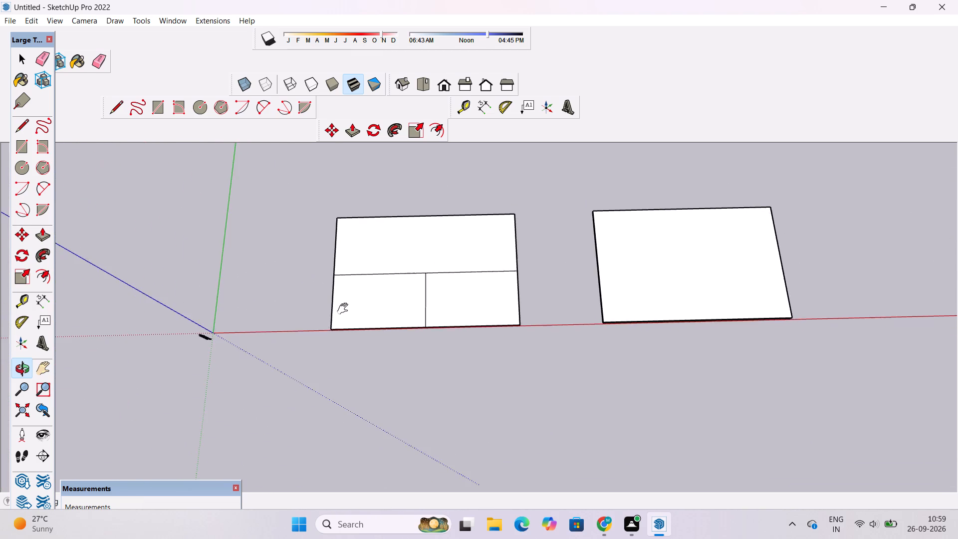
scroll(347, 308, "up", 4)
left_click_drag(347, 308, 298, 303)
scroll(270, 283, "up", 4, "shift")
scroll(270, 281, "down", 7)
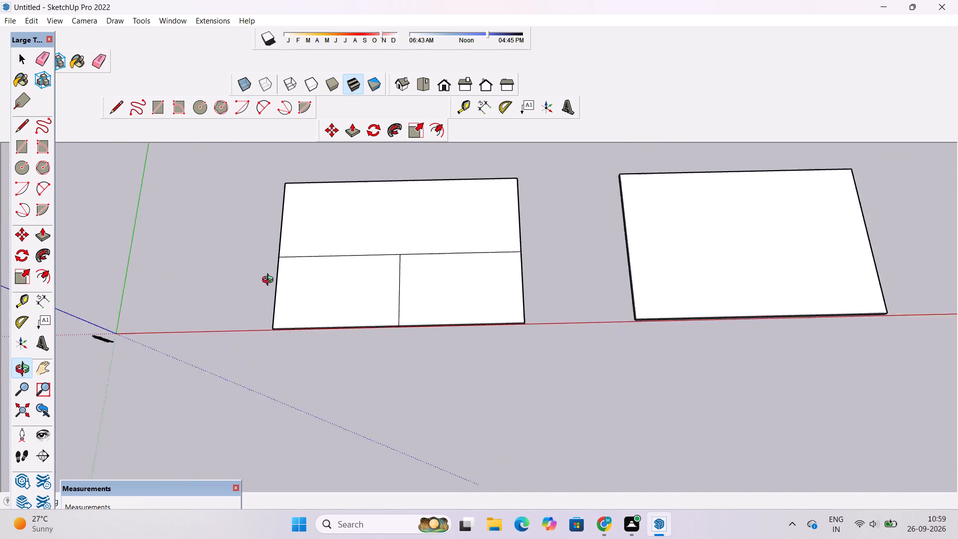
Place a crosswise guide 1.5' inside the base slab's short side edge nearest the origin.
scroll(270, 281, "down", 3)
left_click_drag(328, 317, 336, 384)
scroll(307, 327, "up", 5)
left_click_drag(282, 319, 303, 359, "shift")
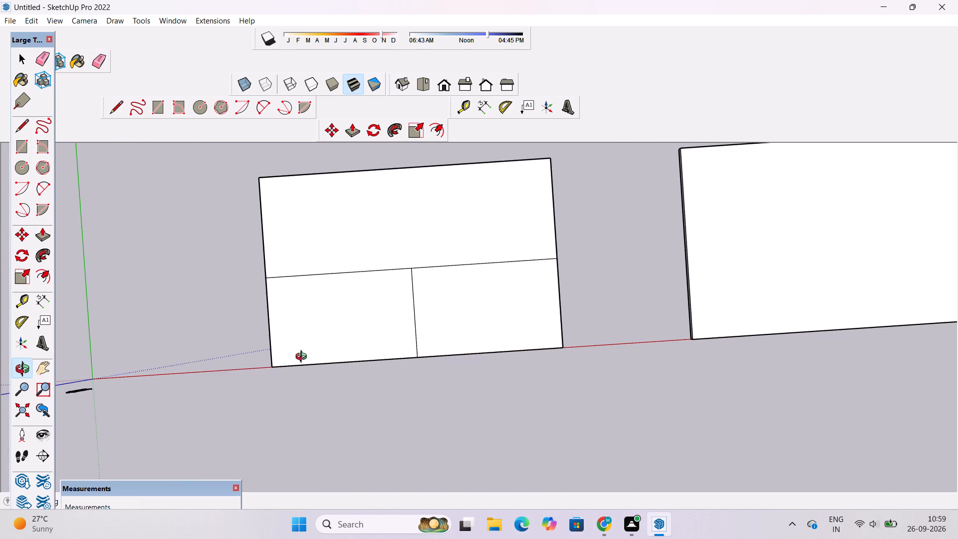
left_click_drag(303, 355, 281, 325)
left_click_drag(285, 360, 247, 272)
left_click_drag(273, 289, 196, 283, "shift")
left_click_drag(214, 300, 239, 377)
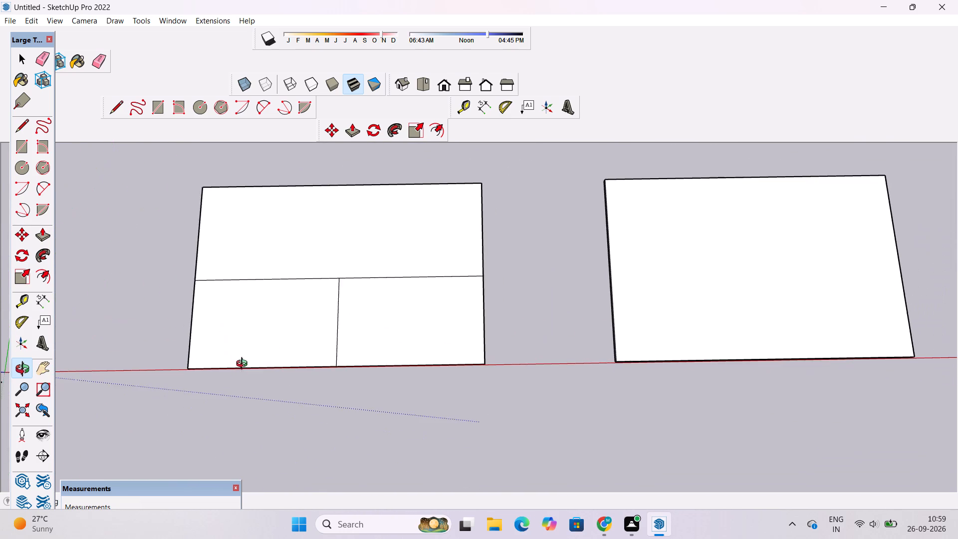
left_click_drag(244, 363, 289, 362, "shift")
key("t")
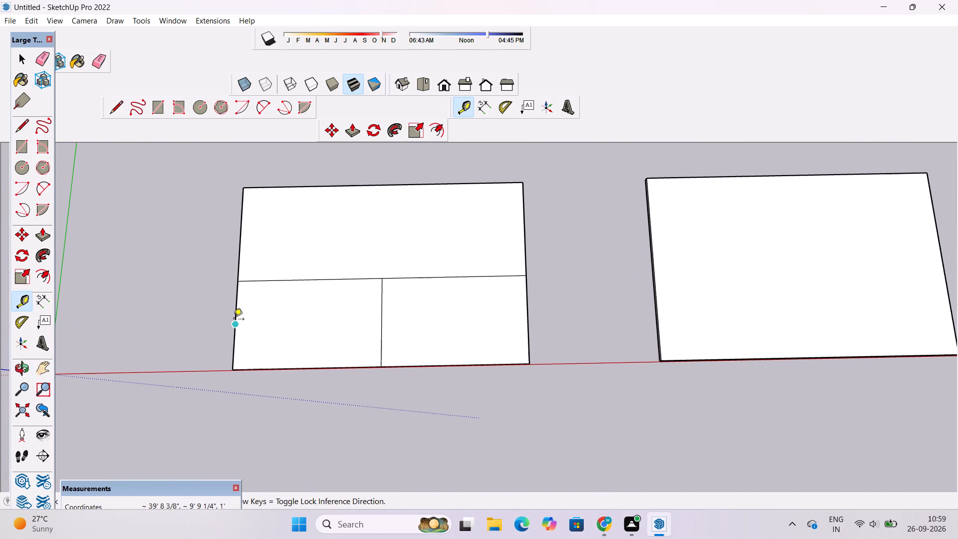
left_click(237, 325)
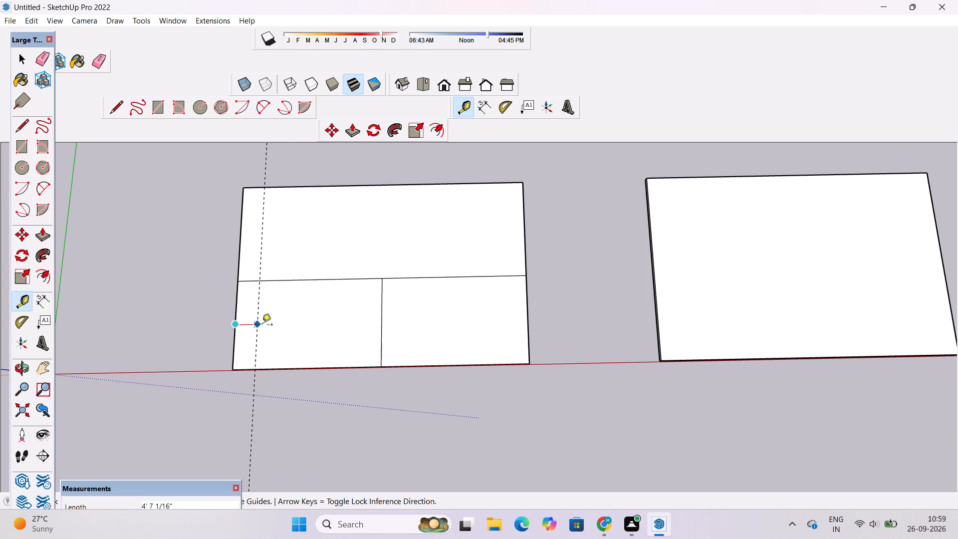
type("1.5")
key("apostrophe")
key("Return")
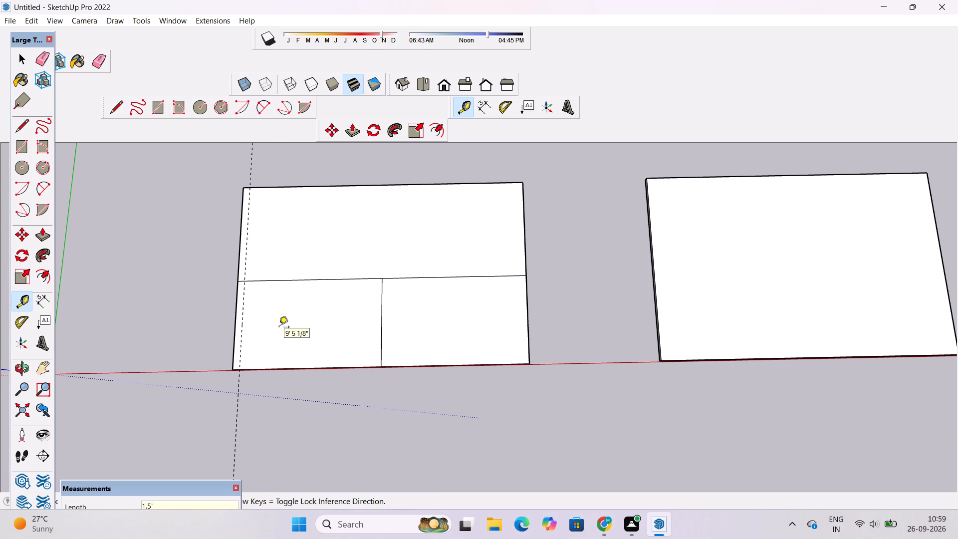
Place a lengthwise guide 1.5' inside the base slab's near long edge.
left_click(306, 368)
type("1.5'")
key("Return")
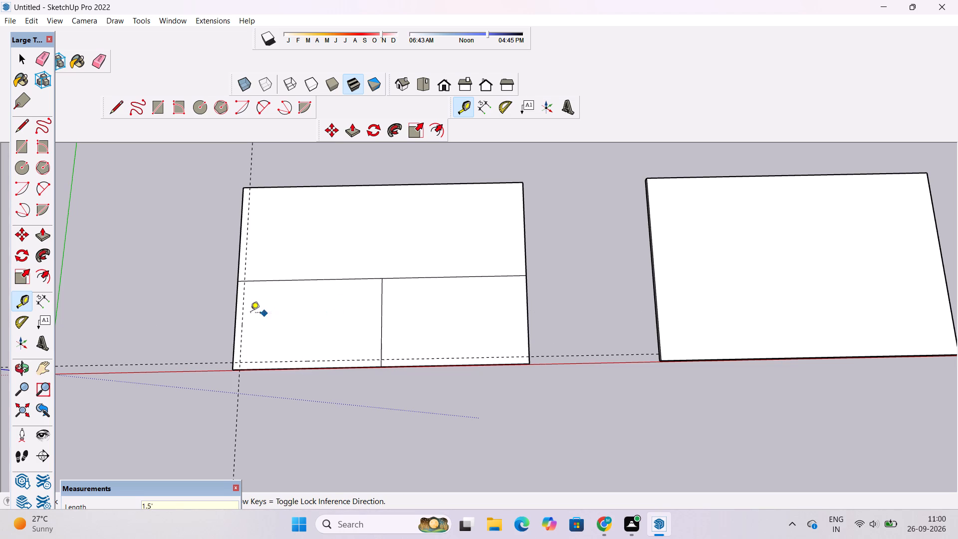
Draw connected lines along the guides from the lengthwise divider to the crosswise divider, about 17' 10 1/2" and 30' 1 5/8" long.
scroll(245, 316, "down", 6)
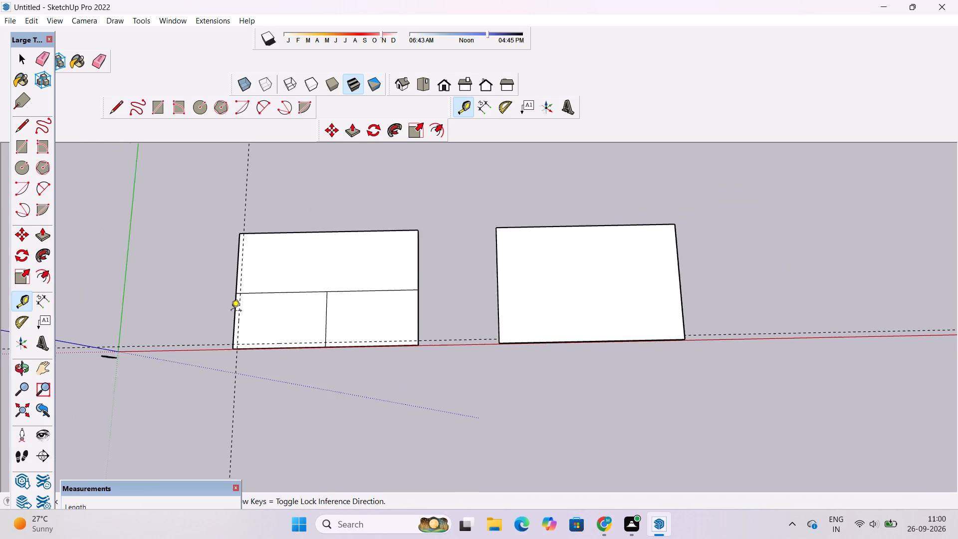
scroll(231, 311, "down", 1)
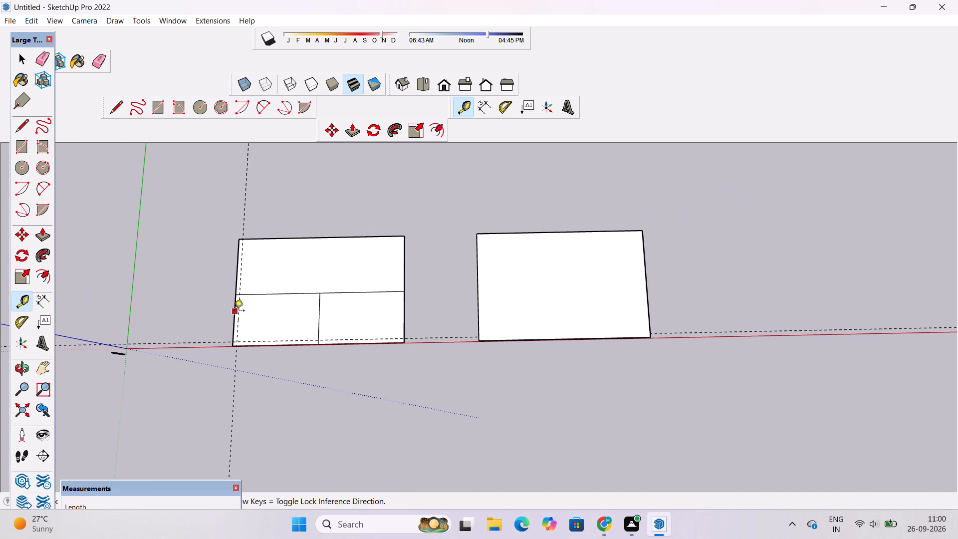
key("space")
key("l")
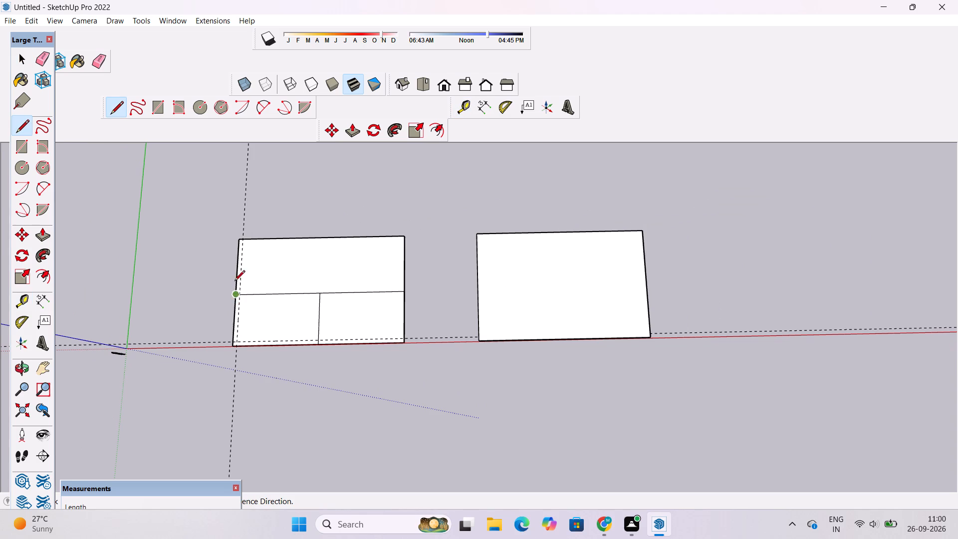
scroll(235, 280, "up", 12)
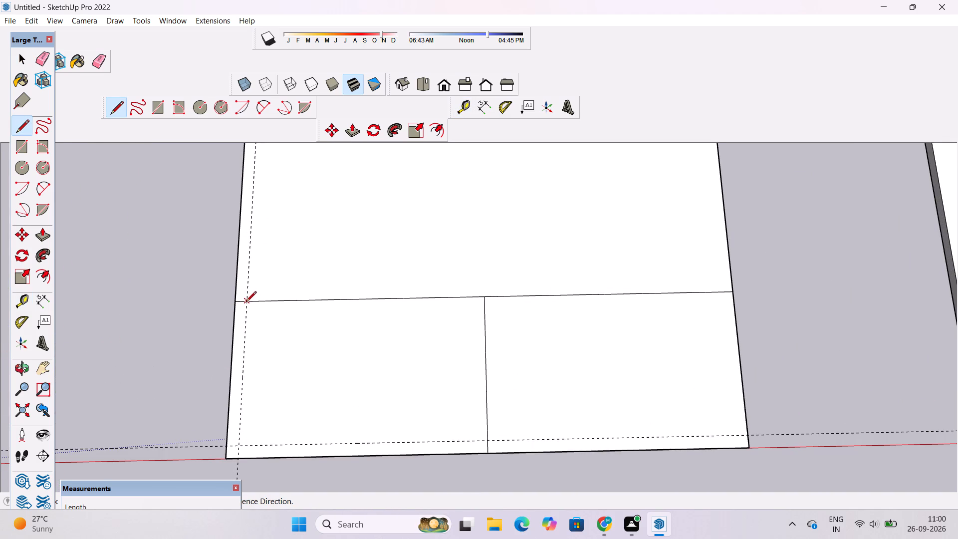
left_click(246, 302)
scroll(246, 326, "down", 9)
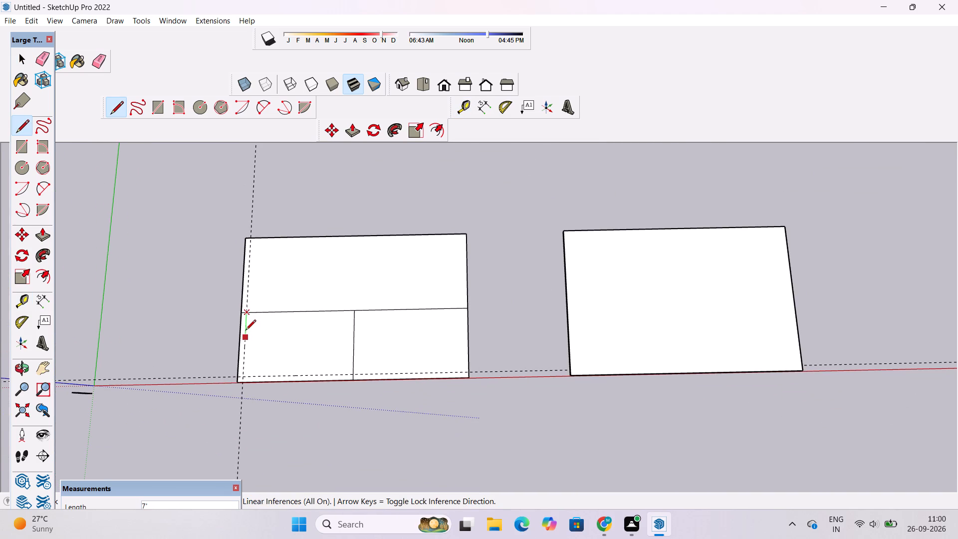
scroll(245, 331, "up", 1)
scroll(245, 331, "down", 6)
scroll(228, 363, "up", 3)
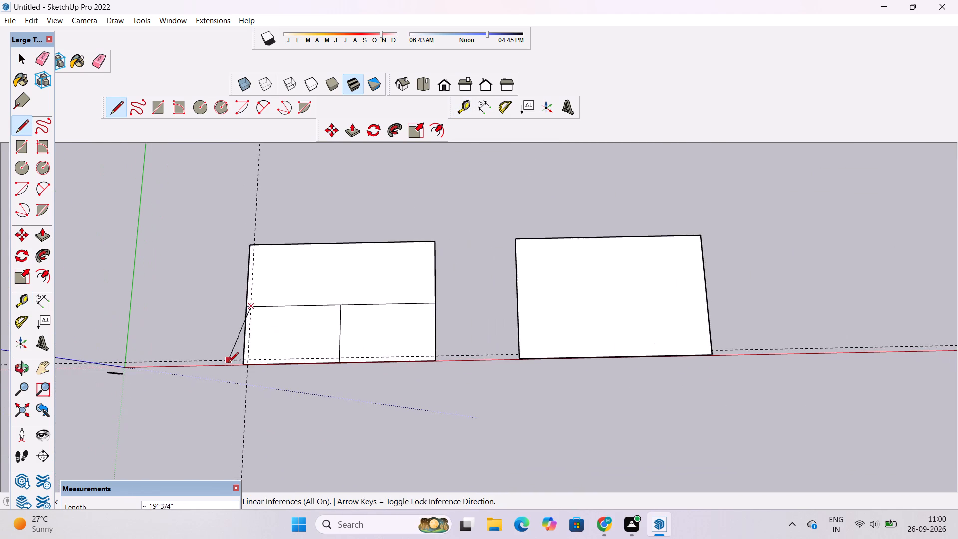
scroll(239, 358, "up", 11)
left_click(262, 360)
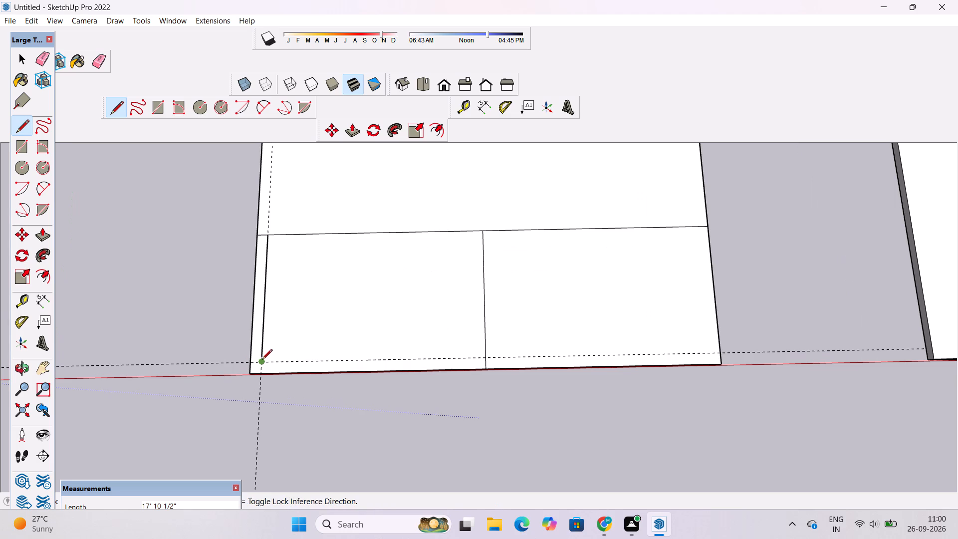
left_click(486, 358)
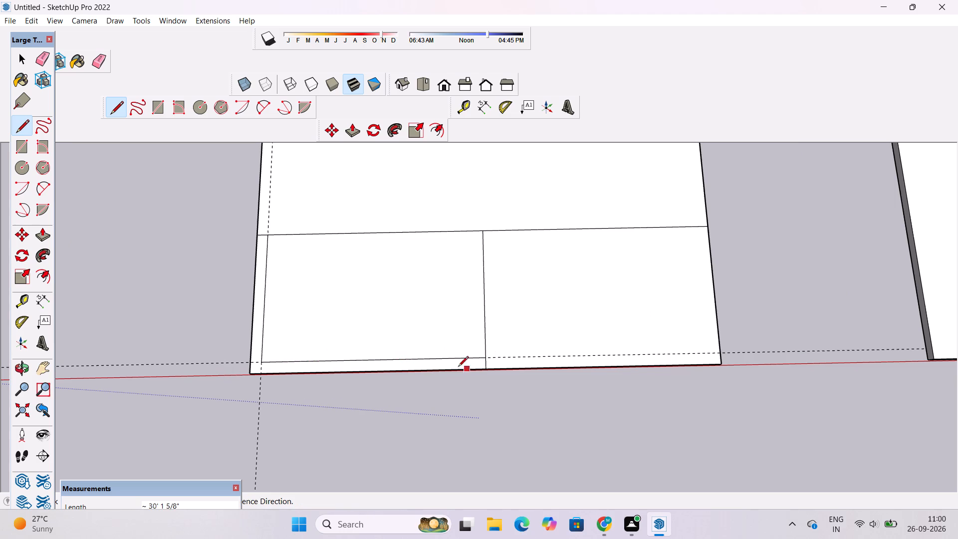
Erase both 1.5' offset guide lines, leaving the drawn inset lines on the base slab.
scroll(373, 381, "down", 4)
key("space")
type("e")
scroll(373, 380, "down", 5)
left_click_drag(261, 344, 258, 377)
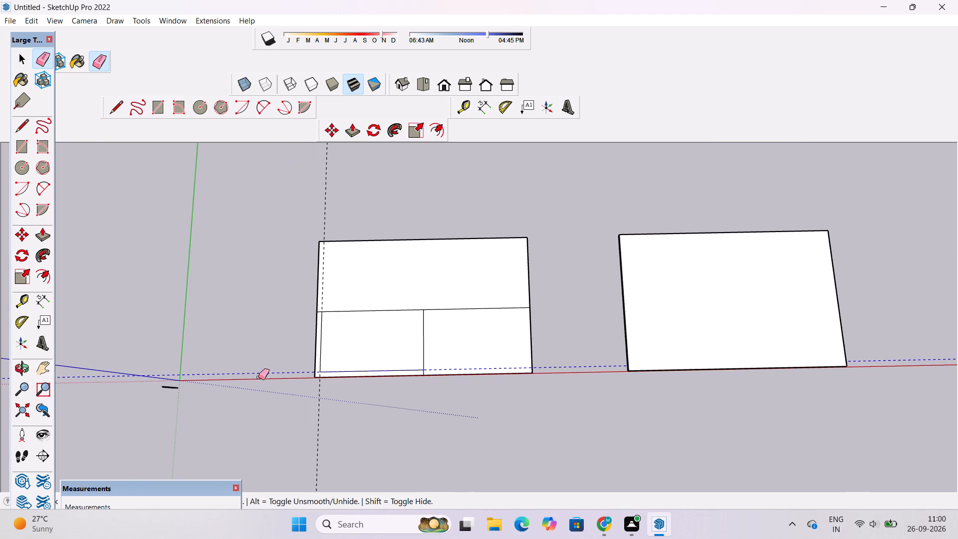
left_click_drag(258, 377, 262, 385)
left_click_drag(283, 398, 332, 432)
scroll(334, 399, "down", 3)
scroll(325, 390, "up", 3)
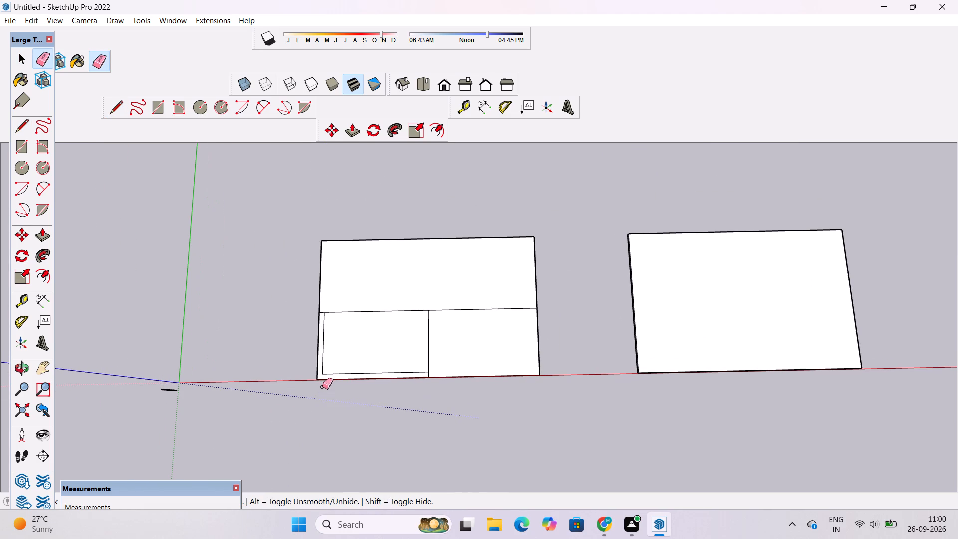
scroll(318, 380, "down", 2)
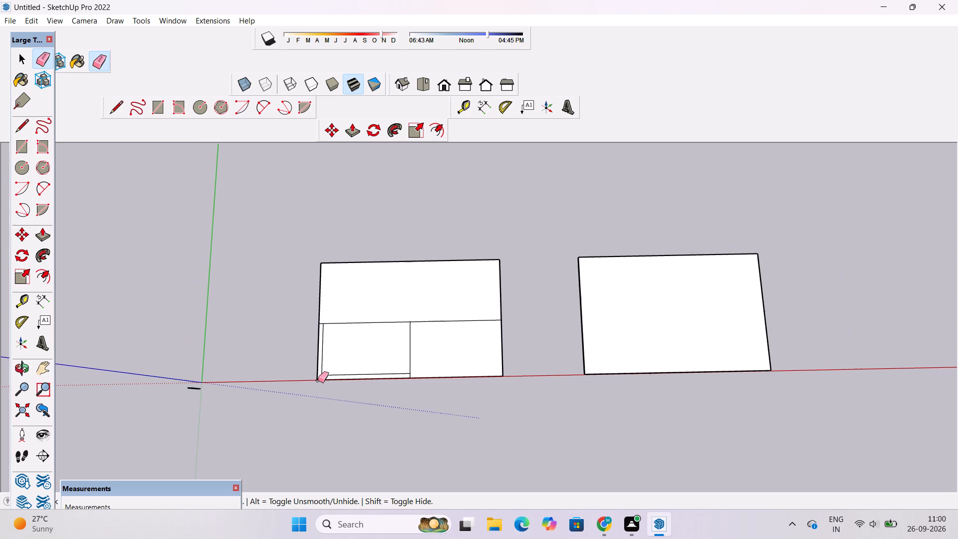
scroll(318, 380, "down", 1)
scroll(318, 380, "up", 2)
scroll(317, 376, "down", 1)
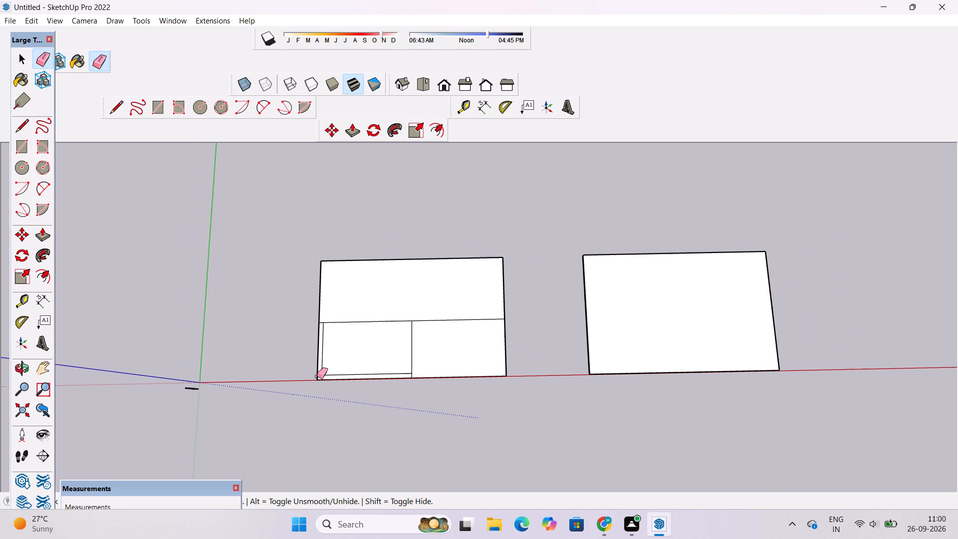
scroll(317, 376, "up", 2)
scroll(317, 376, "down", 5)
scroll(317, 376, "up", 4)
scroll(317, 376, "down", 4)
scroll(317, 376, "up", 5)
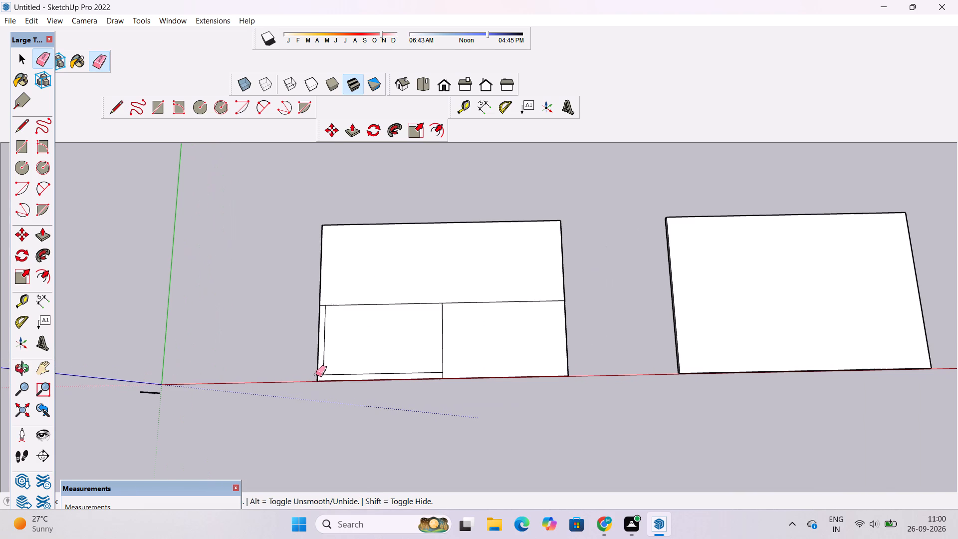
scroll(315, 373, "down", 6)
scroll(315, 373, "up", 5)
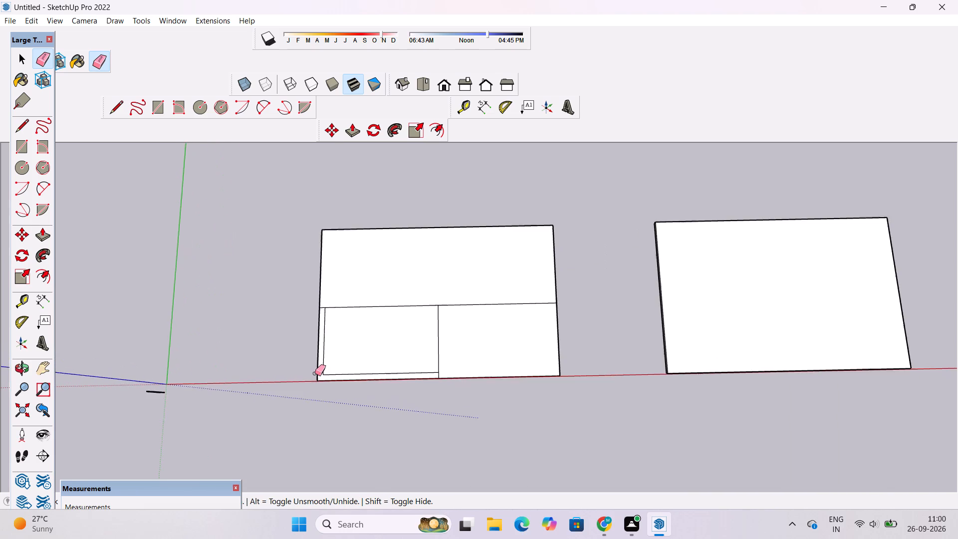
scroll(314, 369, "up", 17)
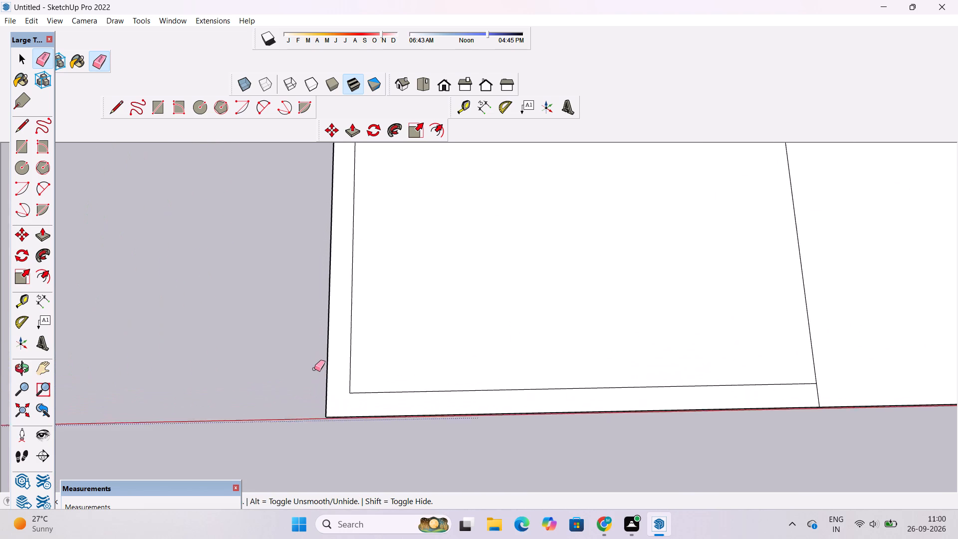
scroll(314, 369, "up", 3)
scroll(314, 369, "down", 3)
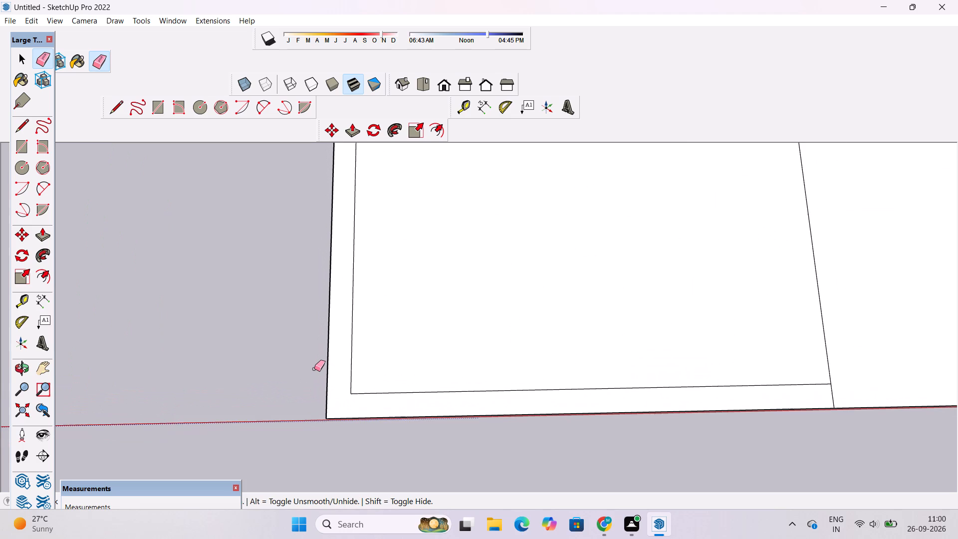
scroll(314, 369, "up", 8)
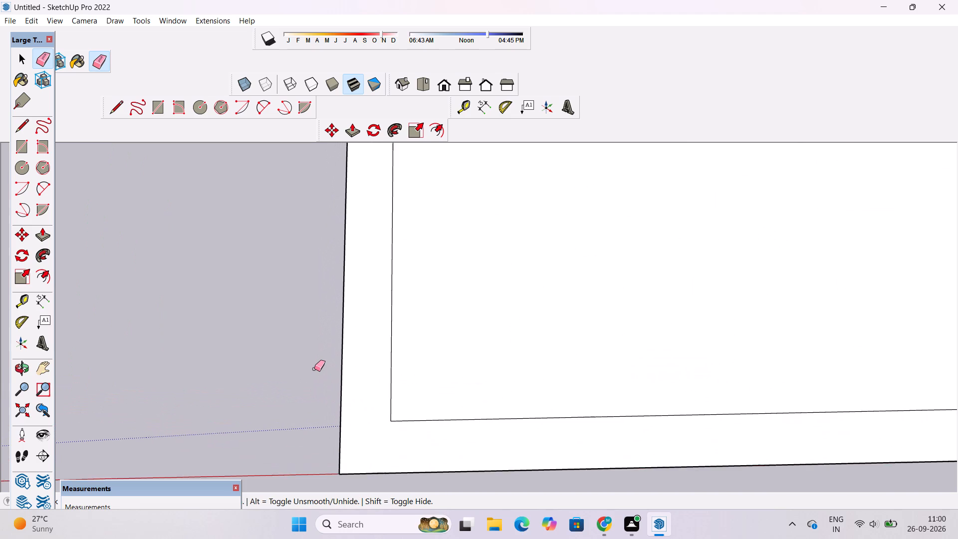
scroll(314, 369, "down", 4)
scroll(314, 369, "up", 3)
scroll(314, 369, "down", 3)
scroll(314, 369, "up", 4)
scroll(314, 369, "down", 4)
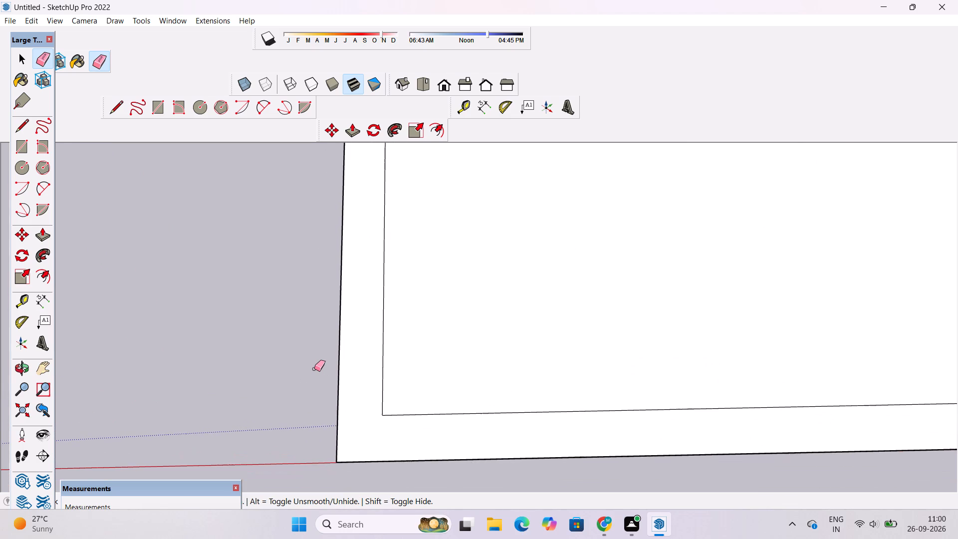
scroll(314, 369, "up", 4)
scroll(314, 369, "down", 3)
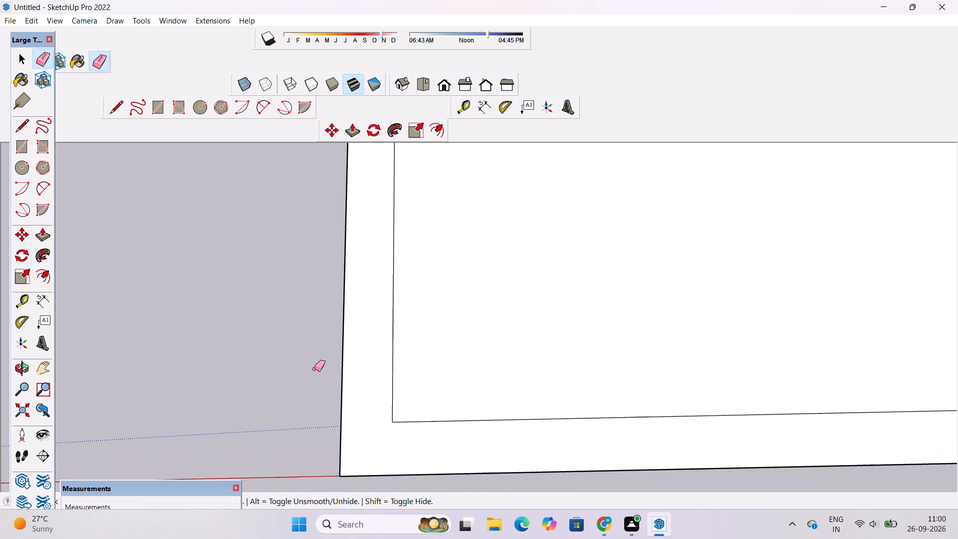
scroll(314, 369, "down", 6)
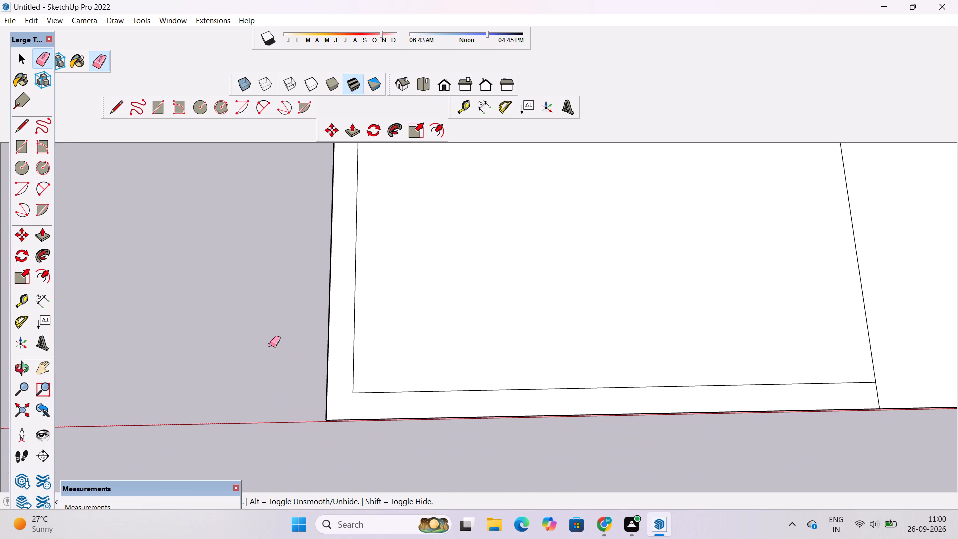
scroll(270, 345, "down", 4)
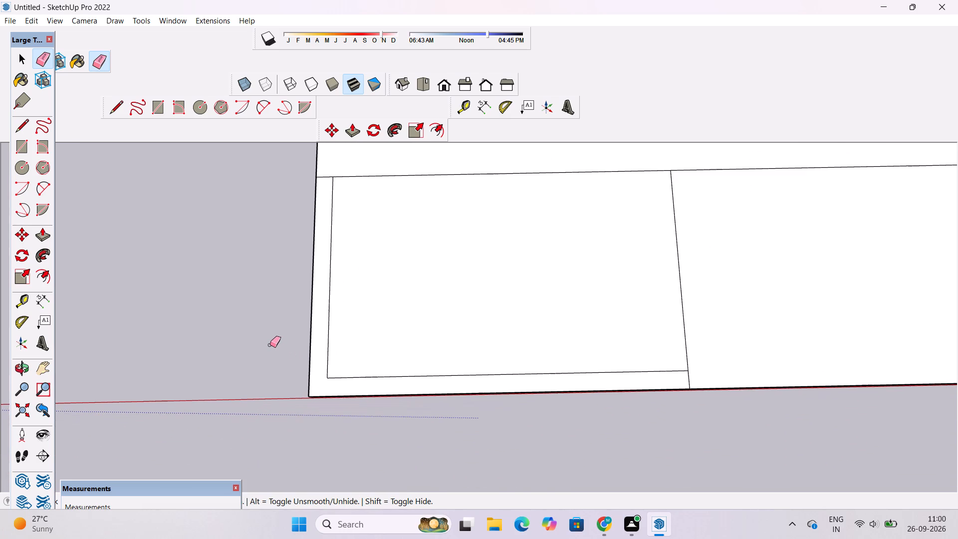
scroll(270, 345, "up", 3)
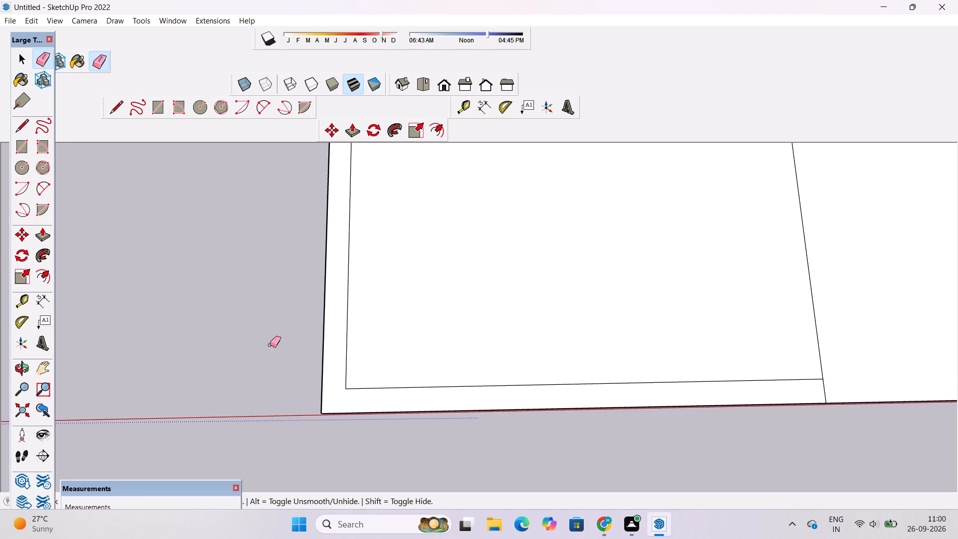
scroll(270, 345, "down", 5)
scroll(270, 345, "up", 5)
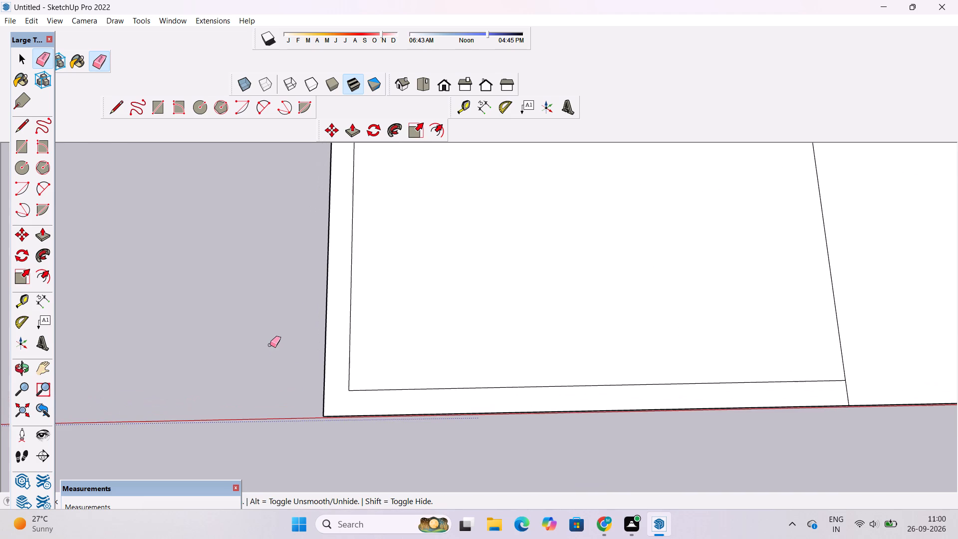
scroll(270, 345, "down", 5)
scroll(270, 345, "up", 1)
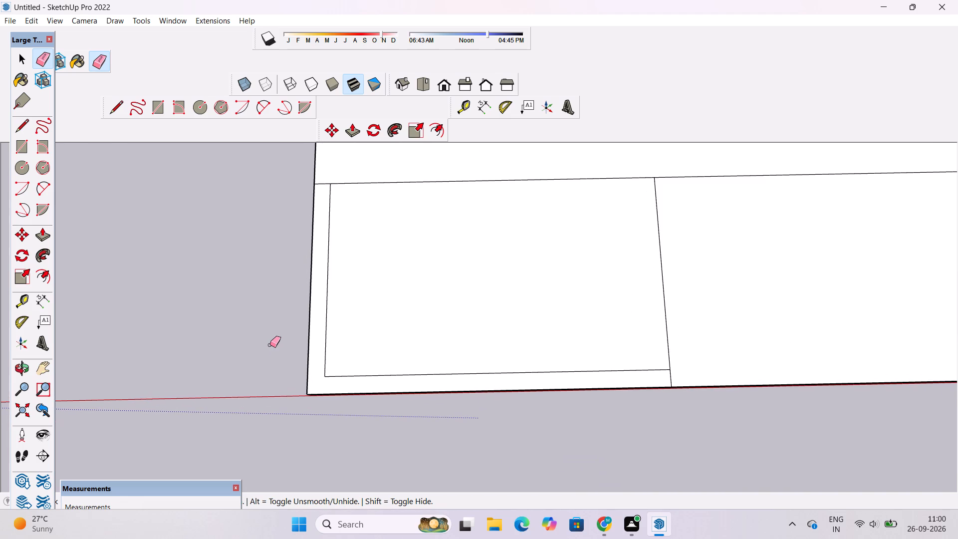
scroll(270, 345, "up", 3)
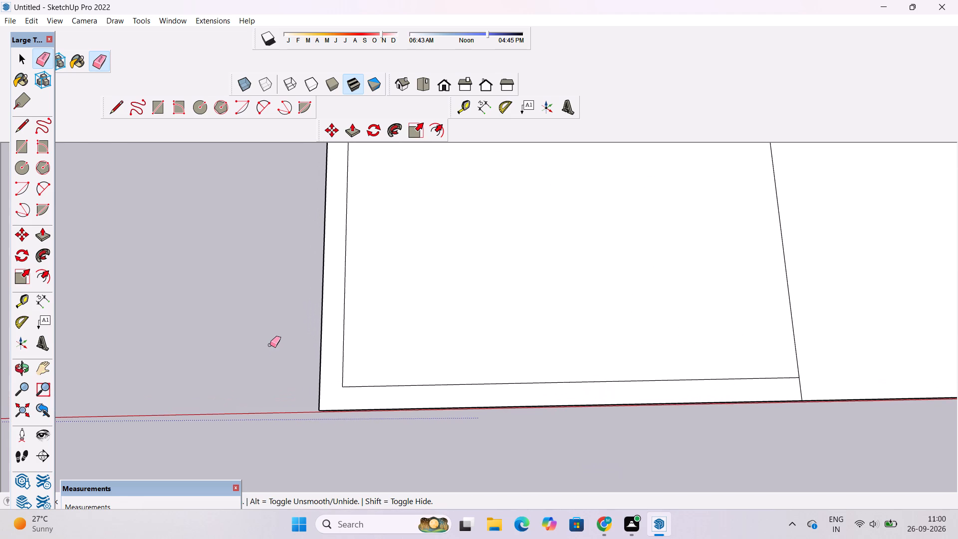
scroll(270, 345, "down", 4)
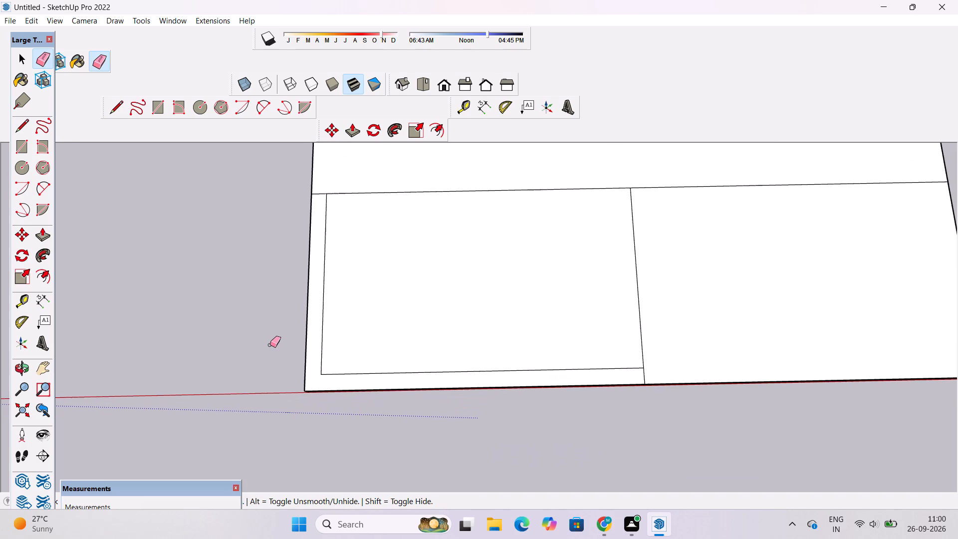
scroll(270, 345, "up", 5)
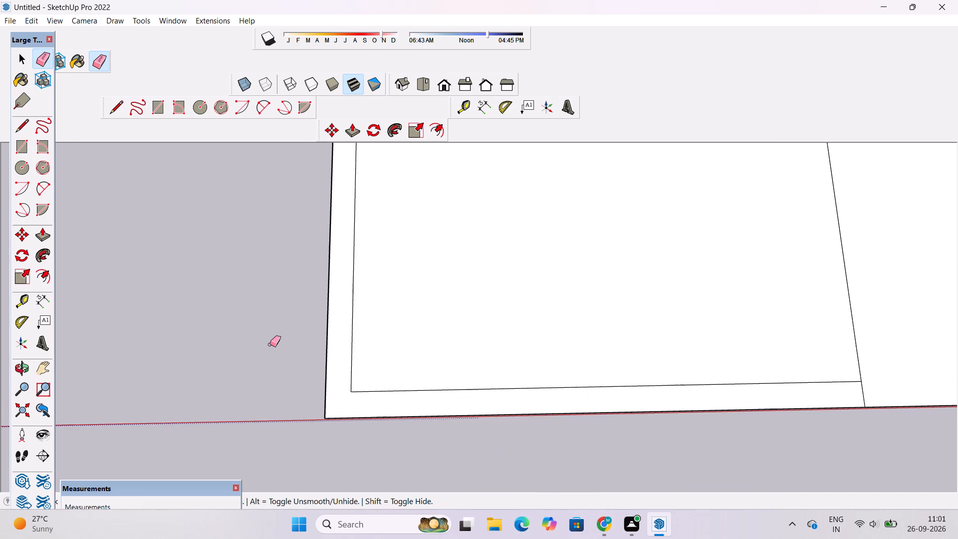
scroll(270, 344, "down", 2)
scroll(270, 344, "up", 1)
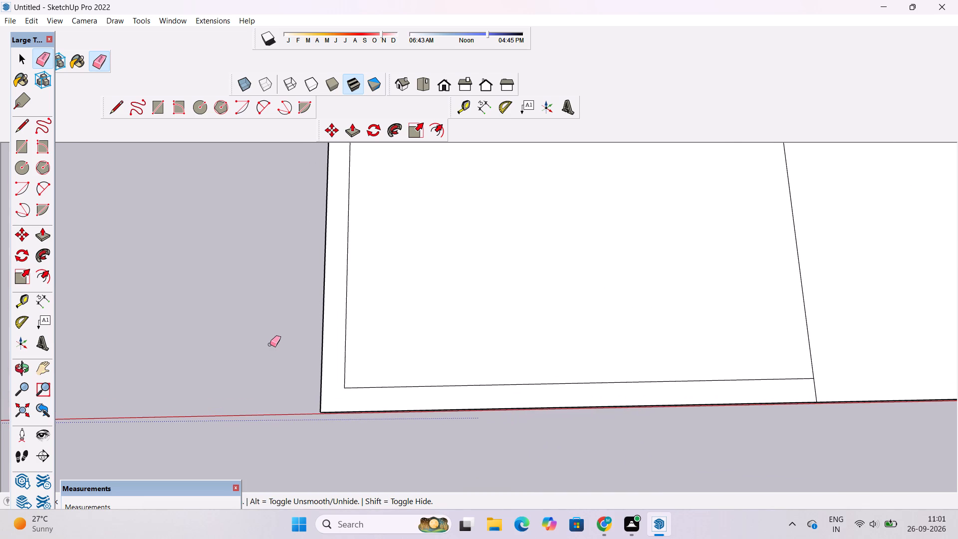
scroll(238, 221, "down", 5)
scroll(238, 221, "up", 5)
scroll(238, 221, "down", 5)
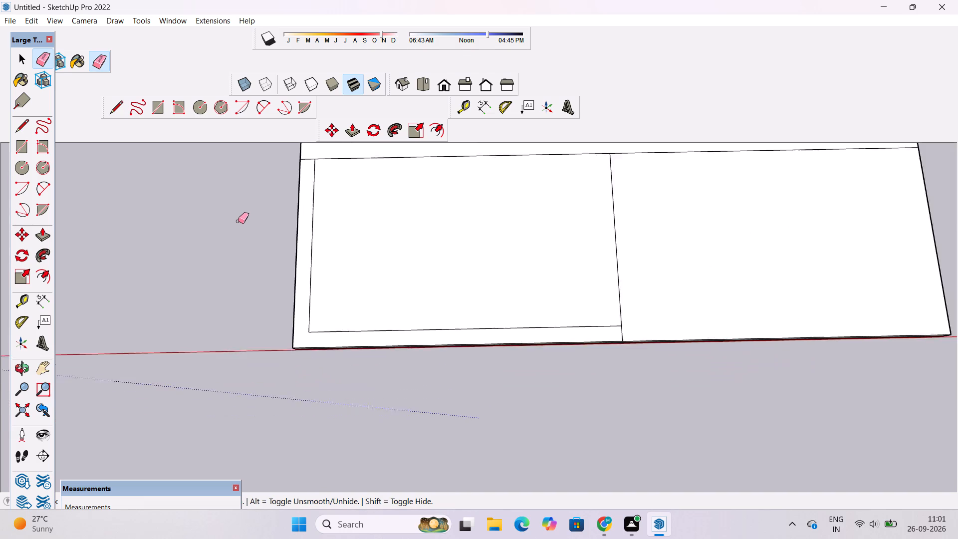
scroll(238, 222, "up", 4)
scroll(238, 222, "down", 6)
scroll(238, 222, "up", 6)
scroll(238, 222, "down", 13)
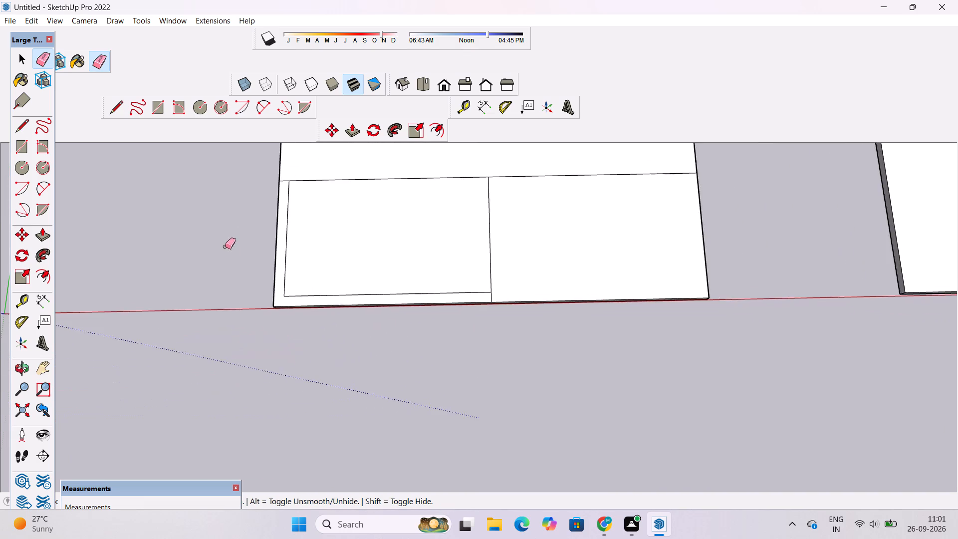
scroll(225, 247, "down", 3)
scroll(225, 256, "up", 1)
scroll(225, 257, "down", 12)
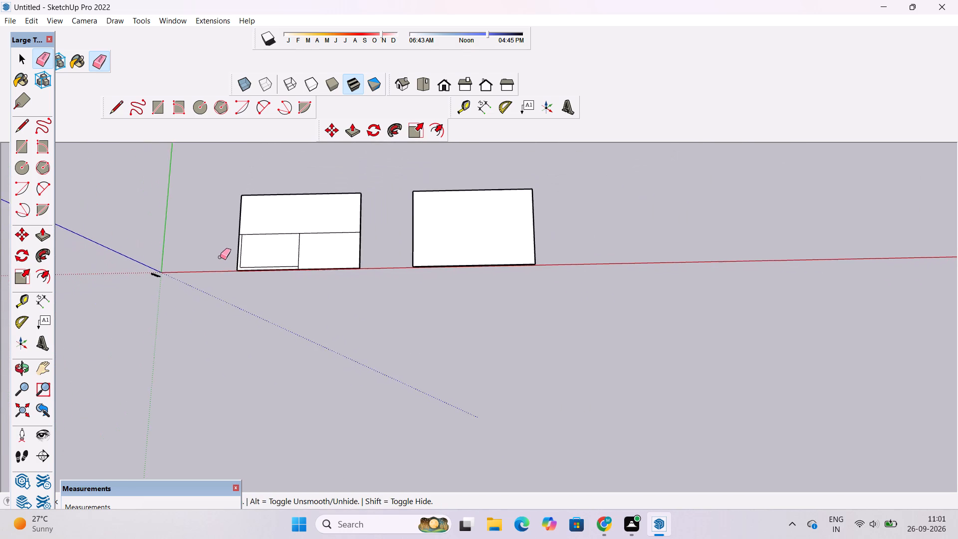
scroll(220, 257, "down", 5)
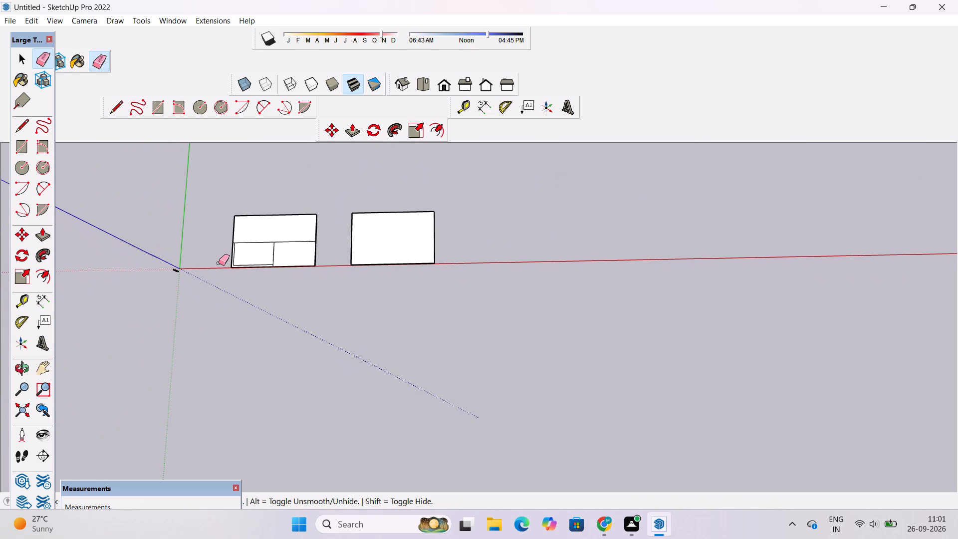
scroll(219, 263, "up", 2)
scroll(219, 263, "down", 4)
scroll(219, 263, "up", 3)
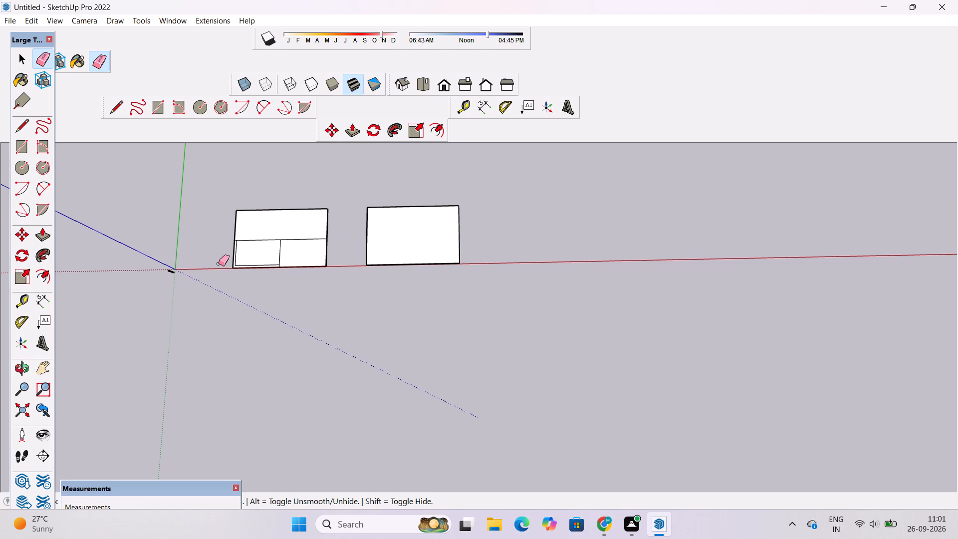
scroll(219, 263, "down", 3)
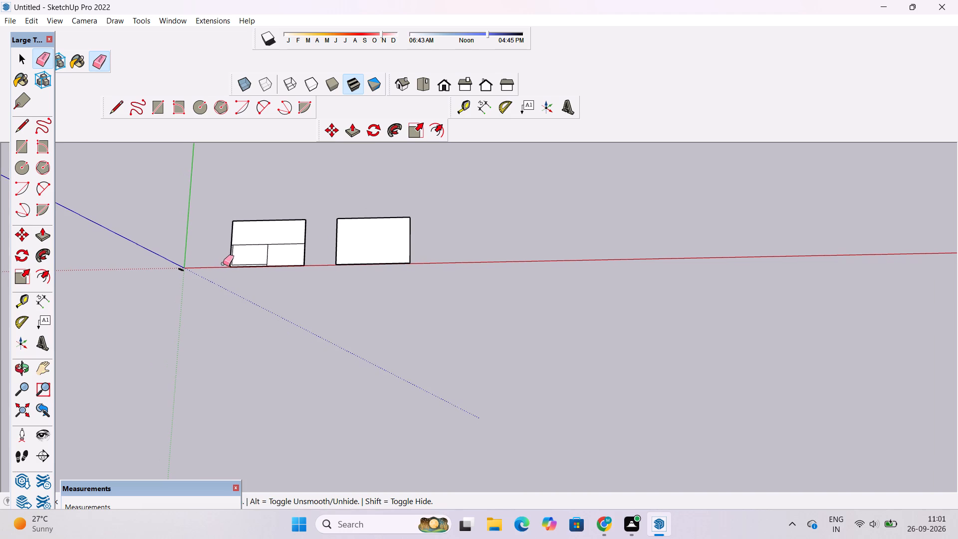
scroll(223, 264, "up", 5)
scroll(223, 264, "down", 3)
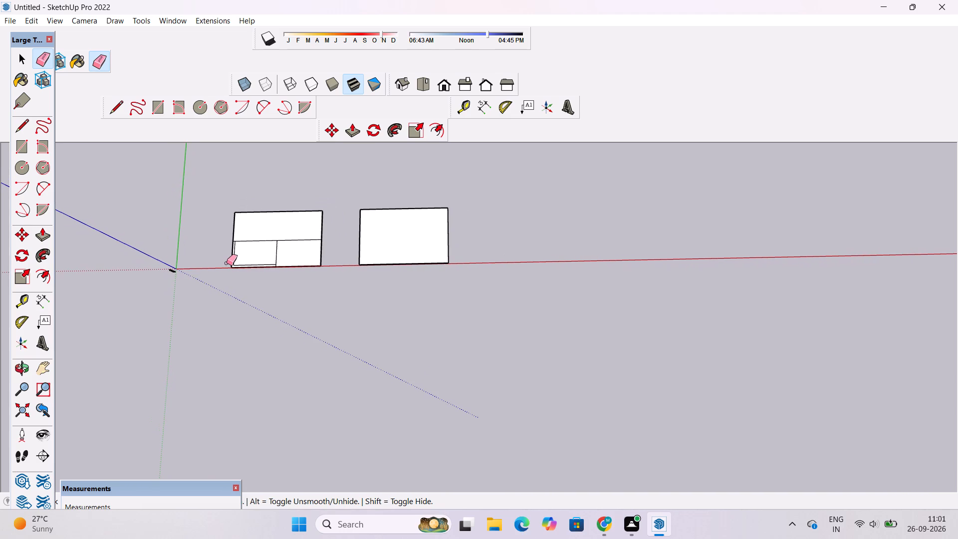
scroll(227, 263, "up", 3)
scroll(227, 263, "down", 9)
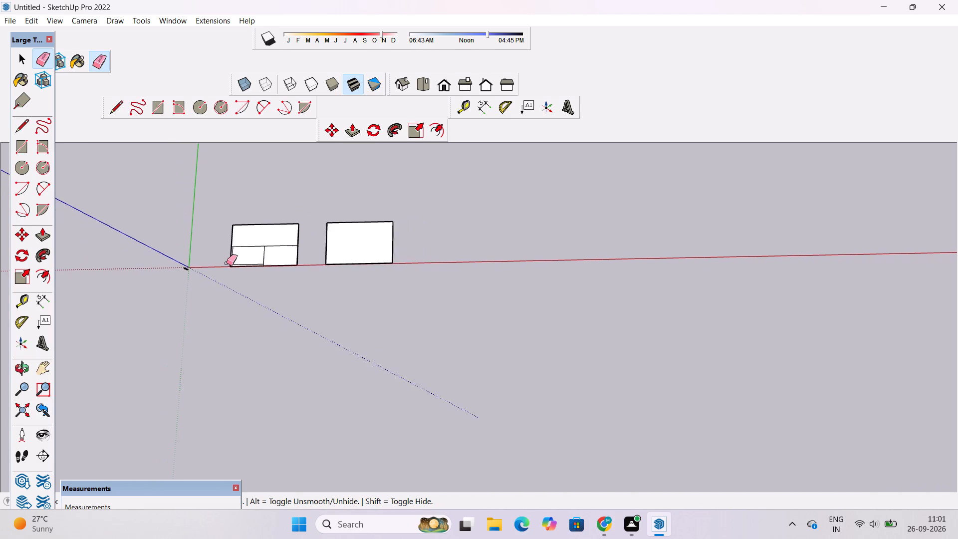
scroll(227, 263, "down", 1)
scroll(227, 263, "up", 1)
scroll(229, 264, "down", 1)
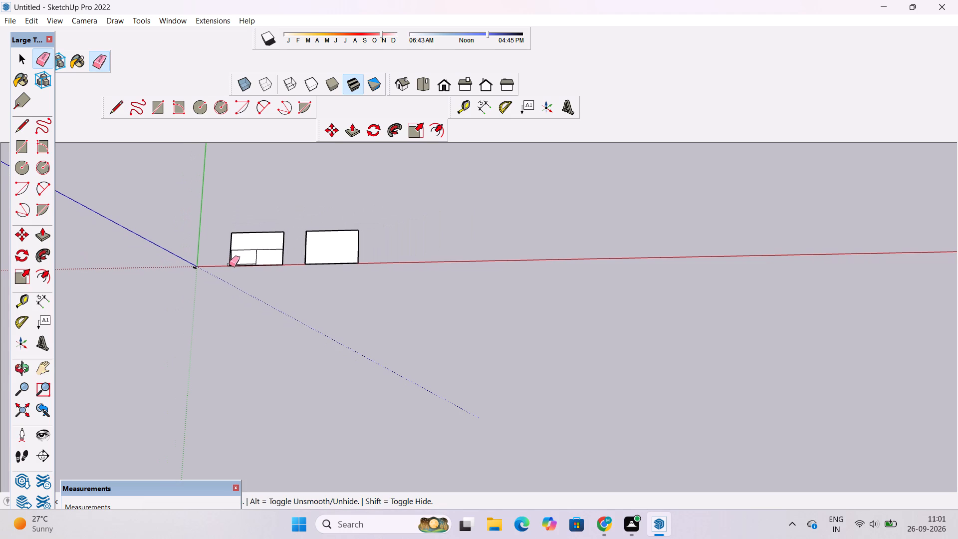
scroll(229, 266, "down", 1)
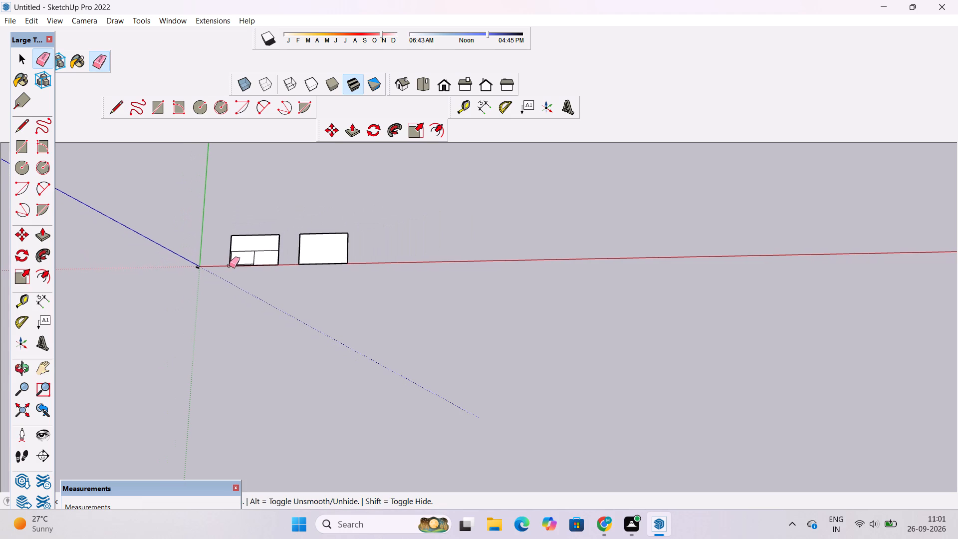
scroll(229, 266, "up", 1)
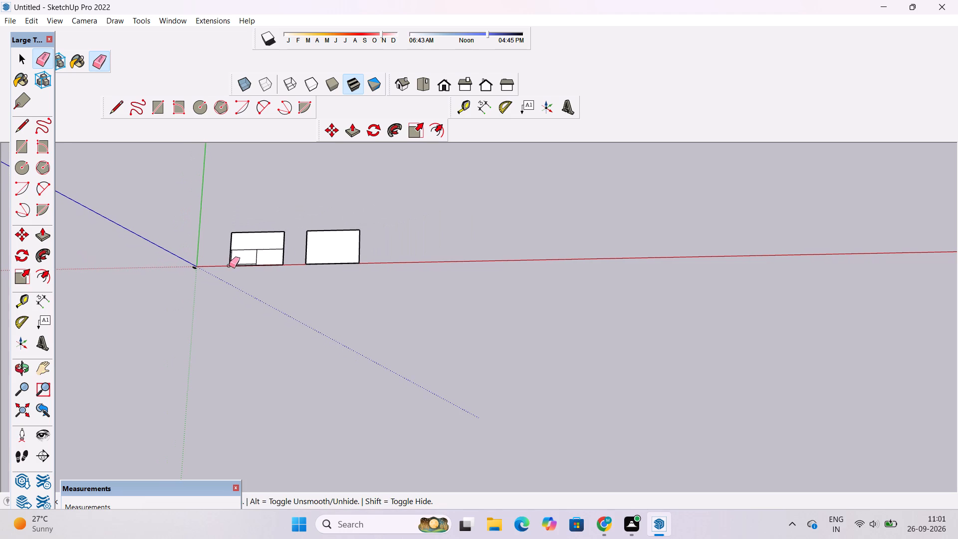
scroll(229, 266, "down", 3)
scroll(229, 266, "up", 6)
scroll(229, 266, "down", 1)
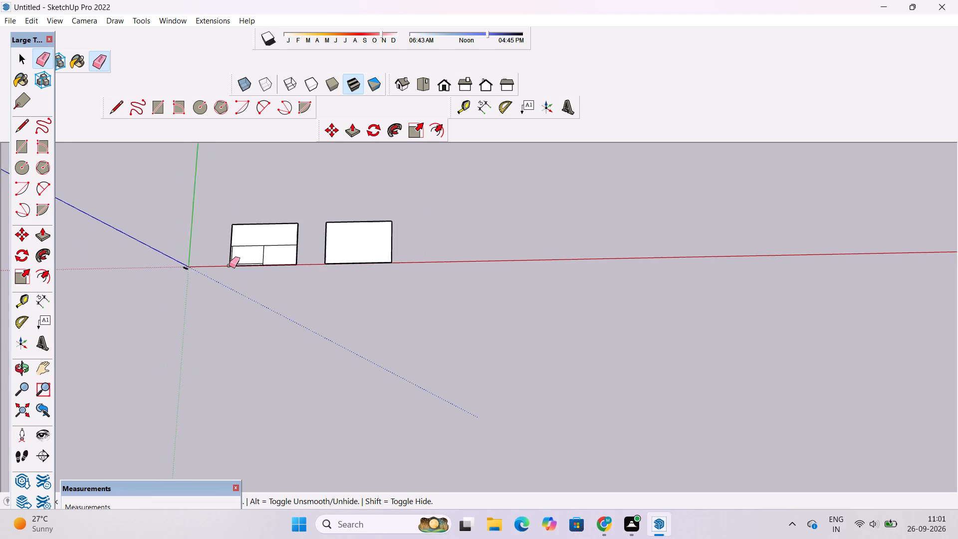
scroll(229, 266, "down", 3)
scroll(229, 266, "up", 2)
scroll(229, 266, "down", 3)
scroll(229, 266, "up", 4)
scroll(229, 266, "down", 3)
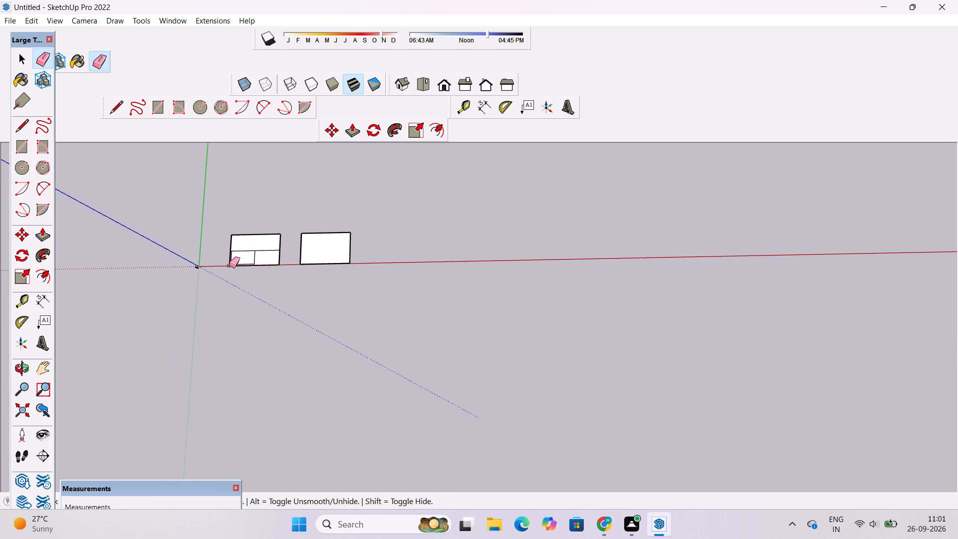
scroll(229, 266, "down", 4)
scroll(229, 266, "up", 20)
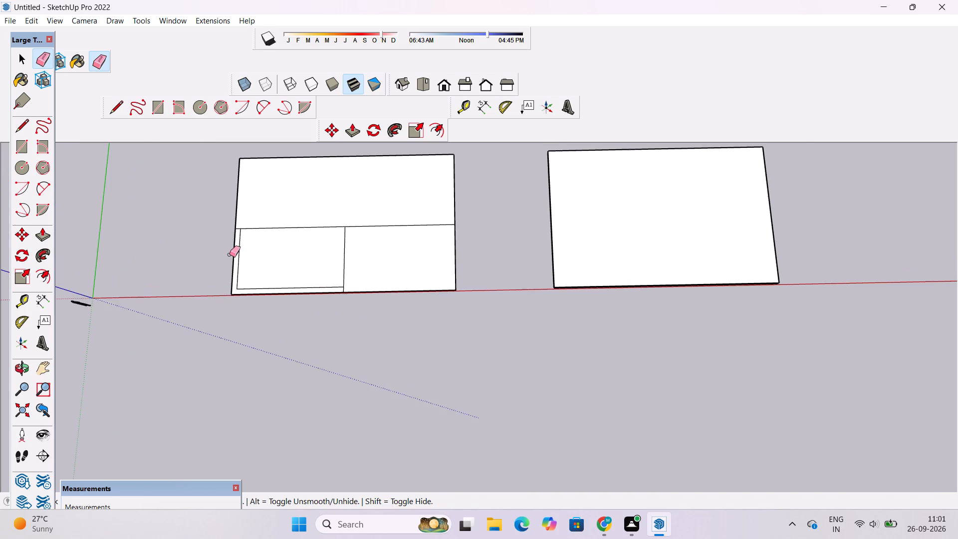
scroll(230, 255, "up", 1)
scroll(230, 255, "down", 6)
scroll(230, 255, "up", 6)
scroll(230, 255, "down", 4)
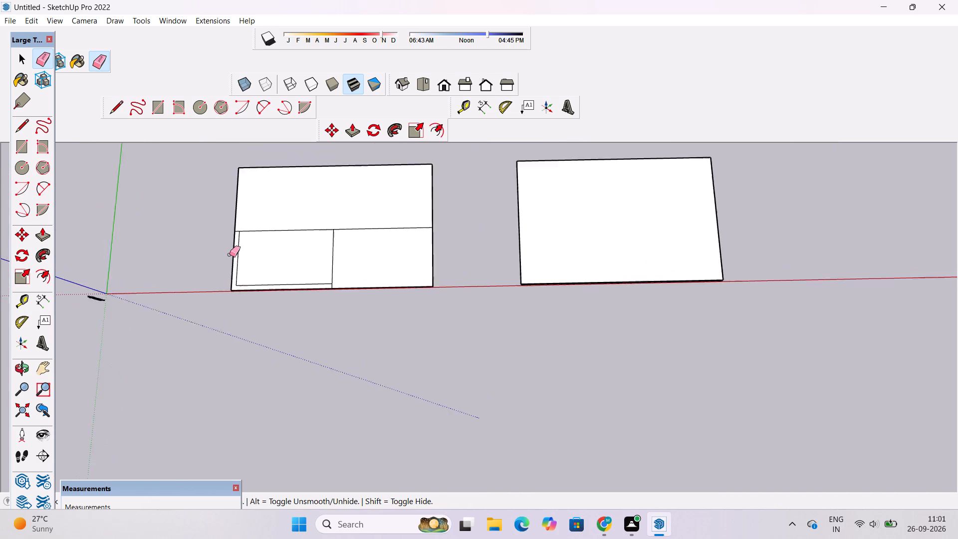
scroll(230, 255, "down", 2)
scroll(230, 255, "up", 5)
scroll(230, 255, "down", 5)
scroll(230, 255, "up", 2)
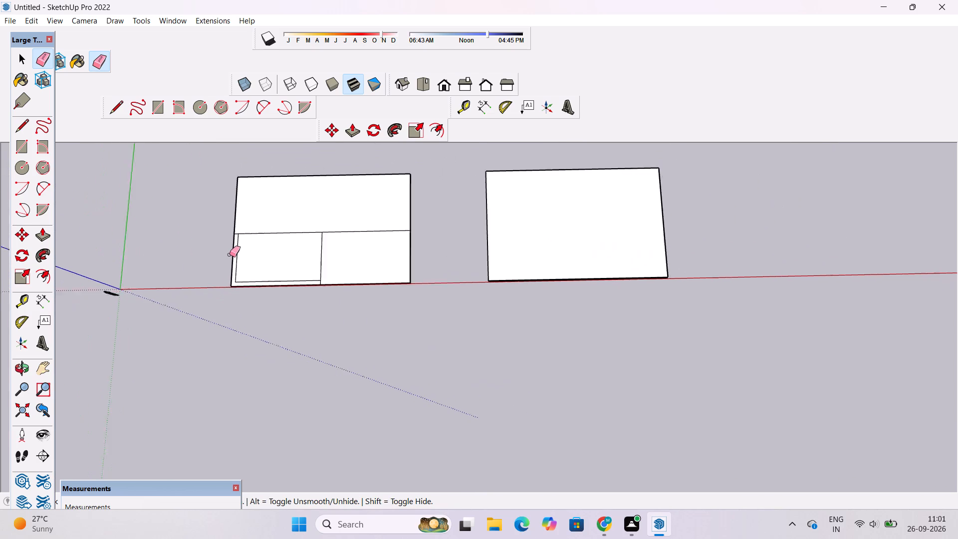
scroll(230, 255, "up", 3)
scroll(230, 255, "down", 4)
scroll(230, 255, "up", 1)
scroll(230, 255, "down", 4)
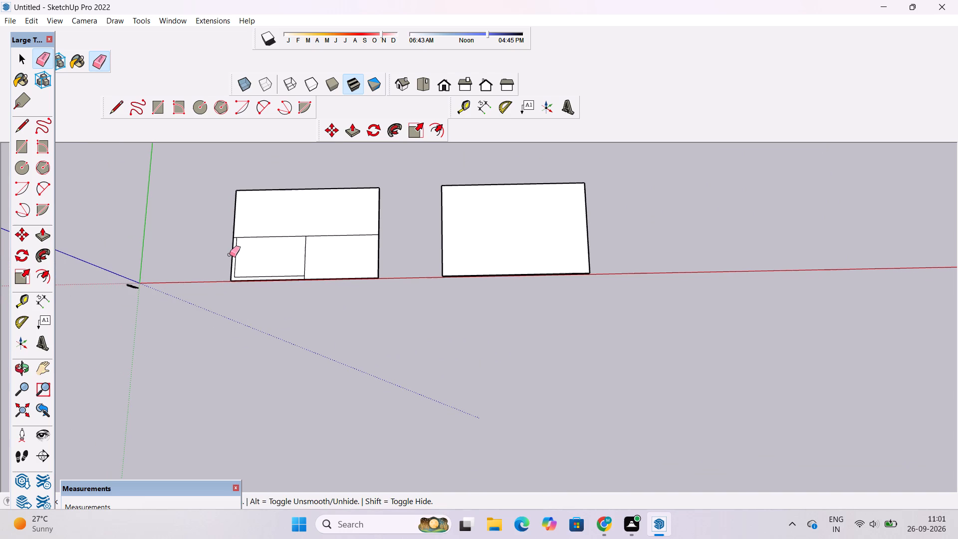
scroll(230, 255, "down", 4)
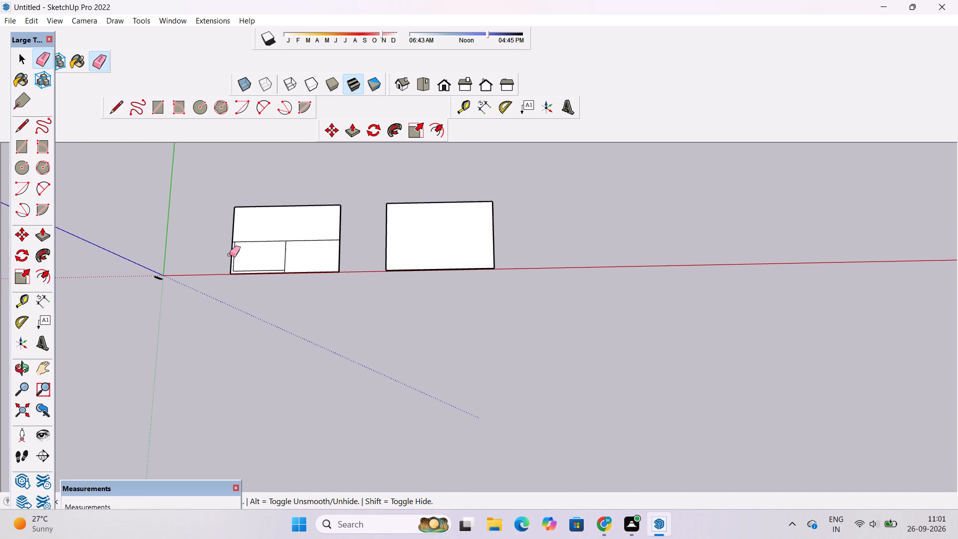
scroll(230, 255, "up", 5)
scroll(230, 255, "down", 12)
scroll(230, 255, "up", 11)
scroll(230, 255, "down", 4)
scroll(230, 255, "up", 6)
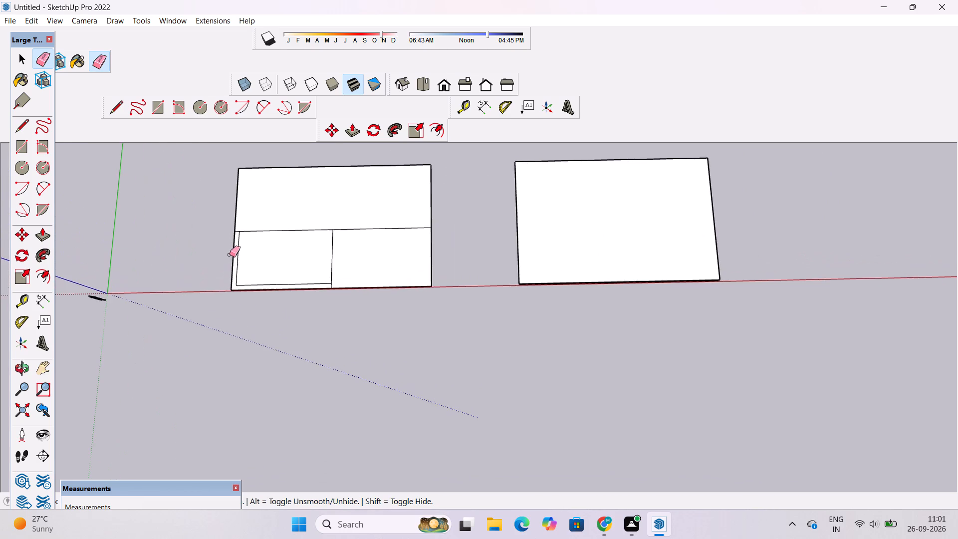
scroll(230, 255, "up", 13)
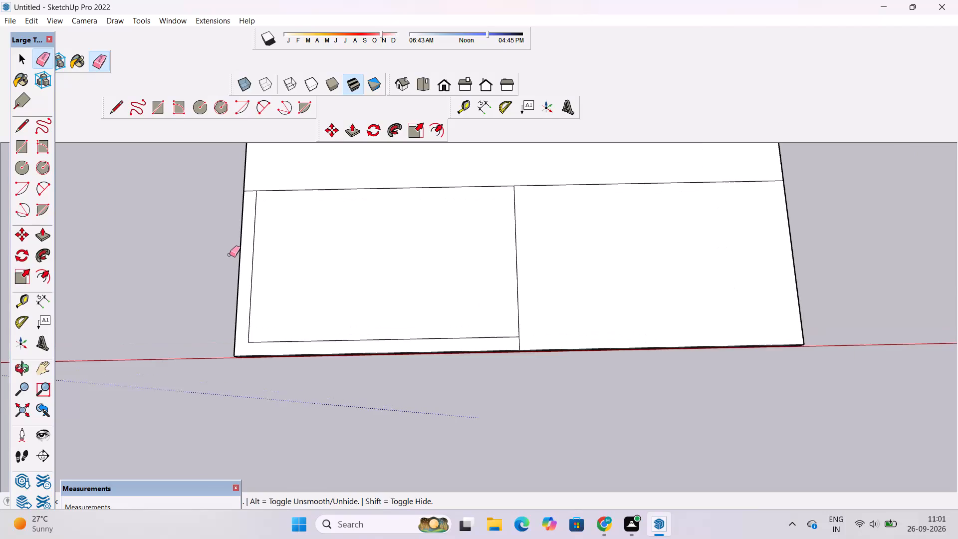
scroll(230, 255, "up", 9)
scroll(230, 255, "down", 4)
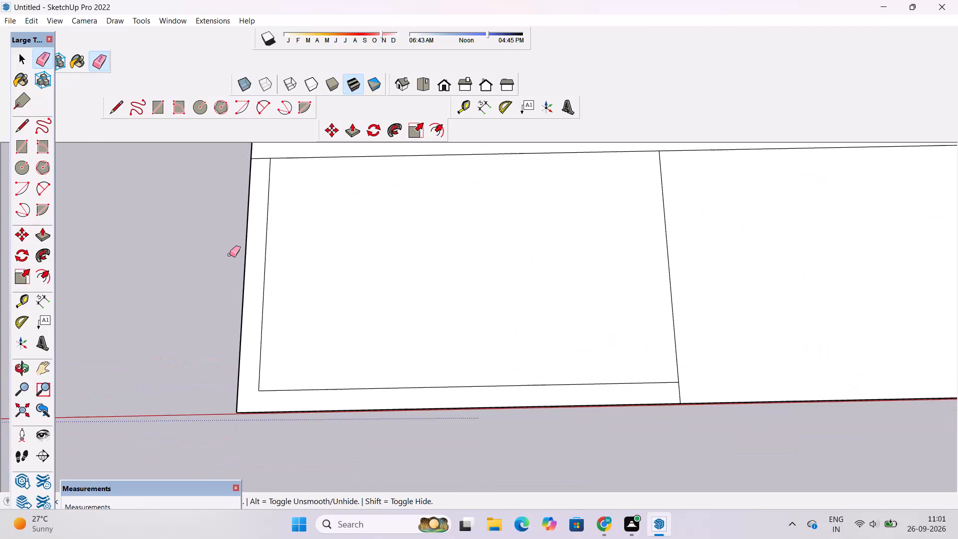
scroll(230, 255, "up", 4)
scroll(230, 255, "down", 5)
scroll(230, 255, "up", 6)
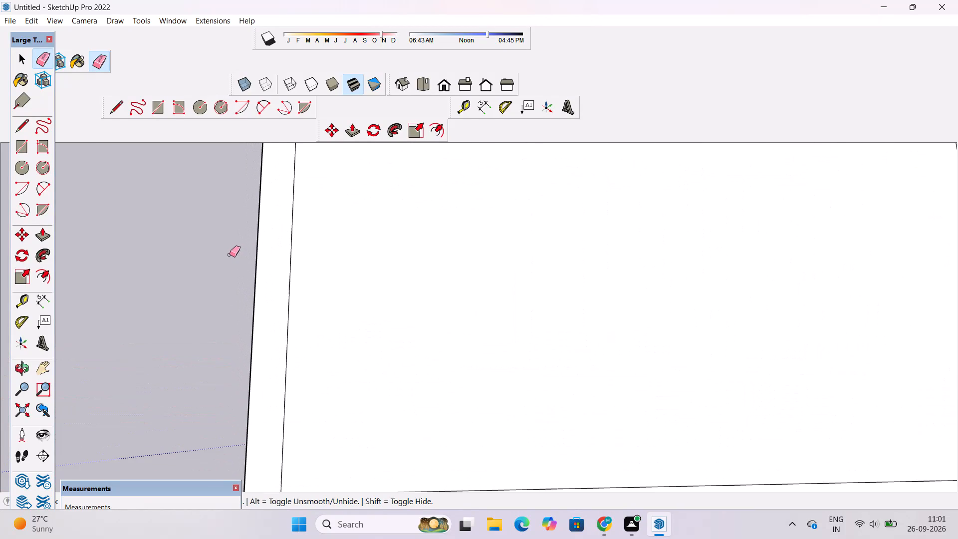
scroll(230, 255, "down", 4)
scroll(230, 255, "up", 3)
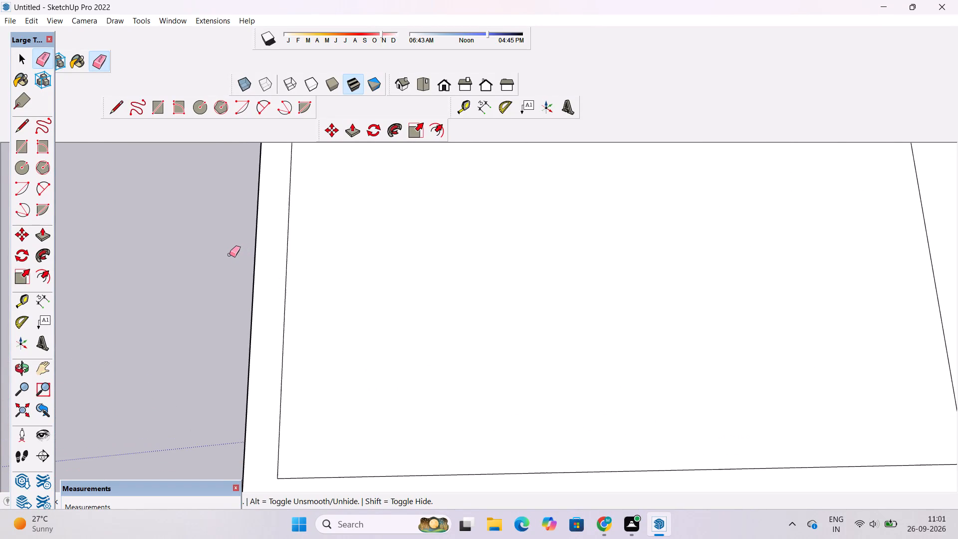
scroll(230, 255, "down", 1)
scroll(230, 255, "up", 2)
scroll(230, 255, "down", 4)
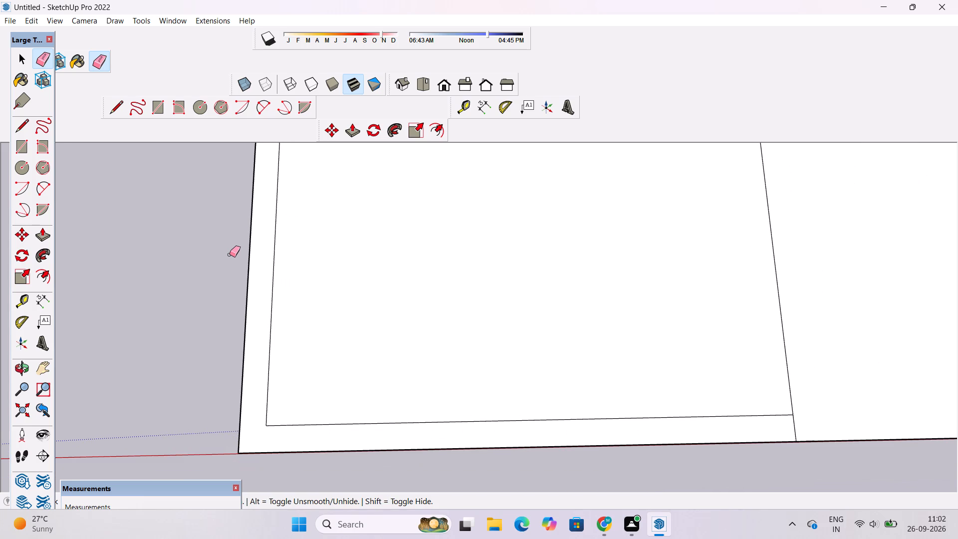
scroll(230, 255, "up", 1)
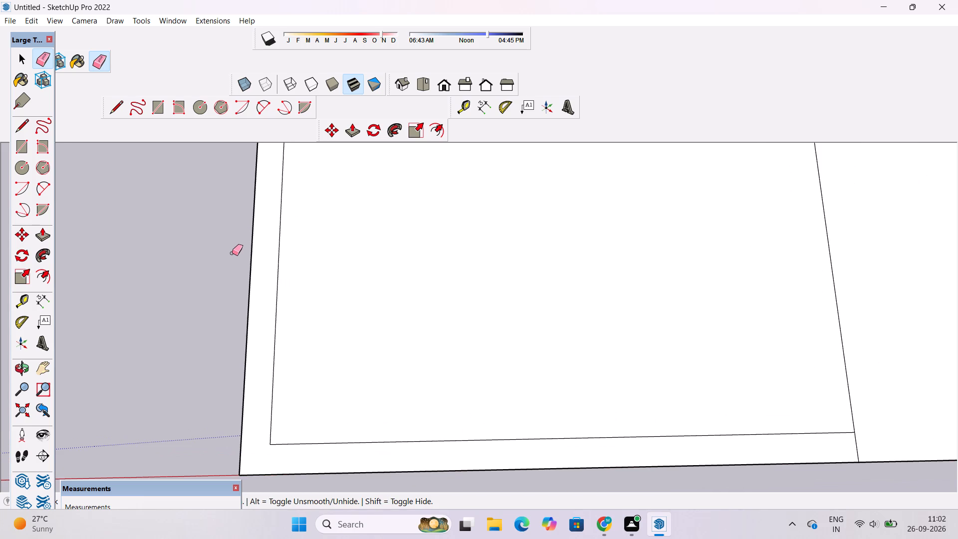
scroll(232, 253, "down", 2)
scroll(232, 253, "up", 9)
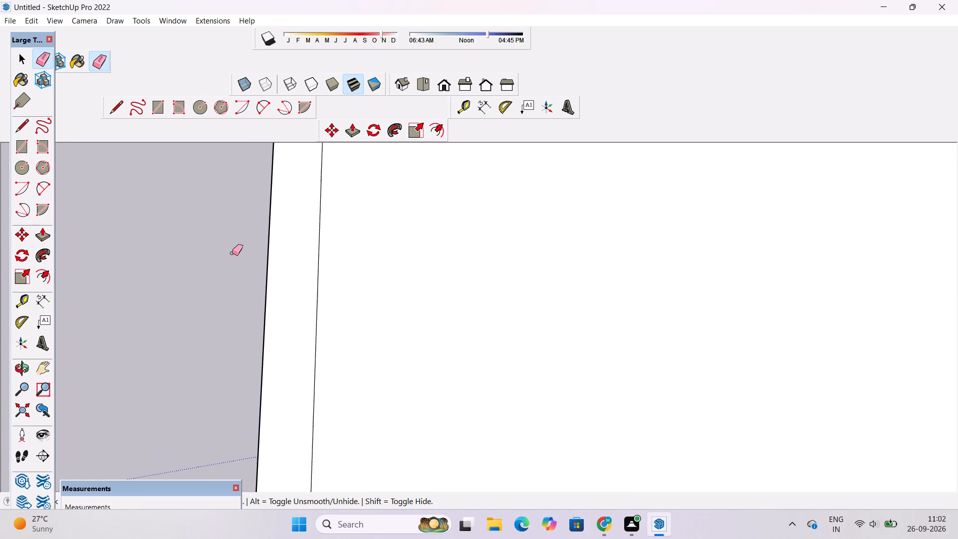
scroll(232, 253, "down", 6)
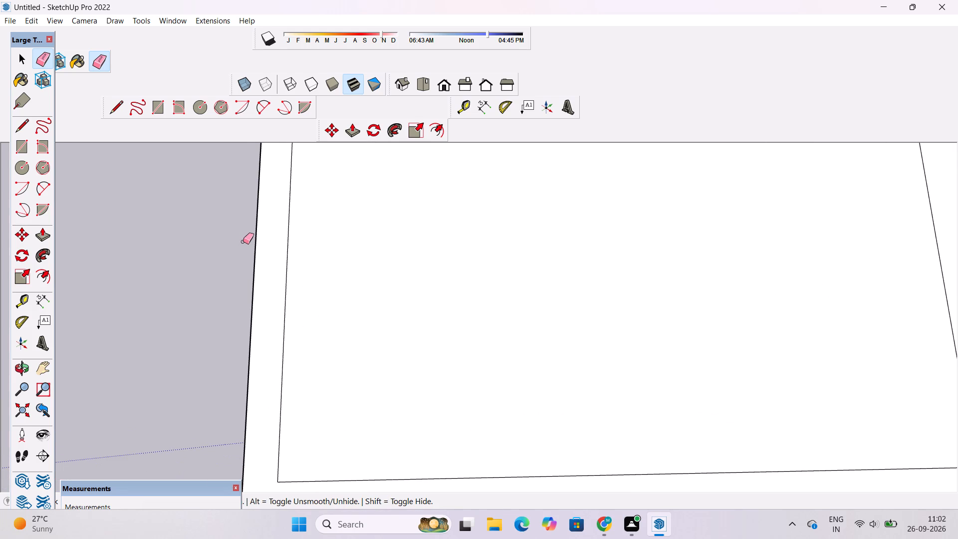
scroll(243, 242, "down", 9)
Inspect the base slab's divided top face, inset lines and front edge from several angles.
key("space")
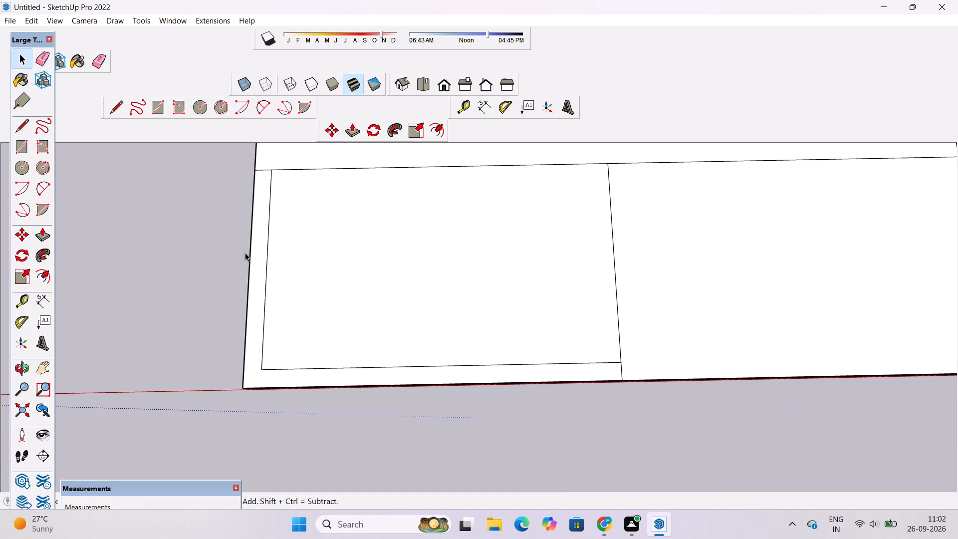
type("o")
scroll(246, 268, "down", 6)
left_click_drag(314, 310, 249, 340, "shift")
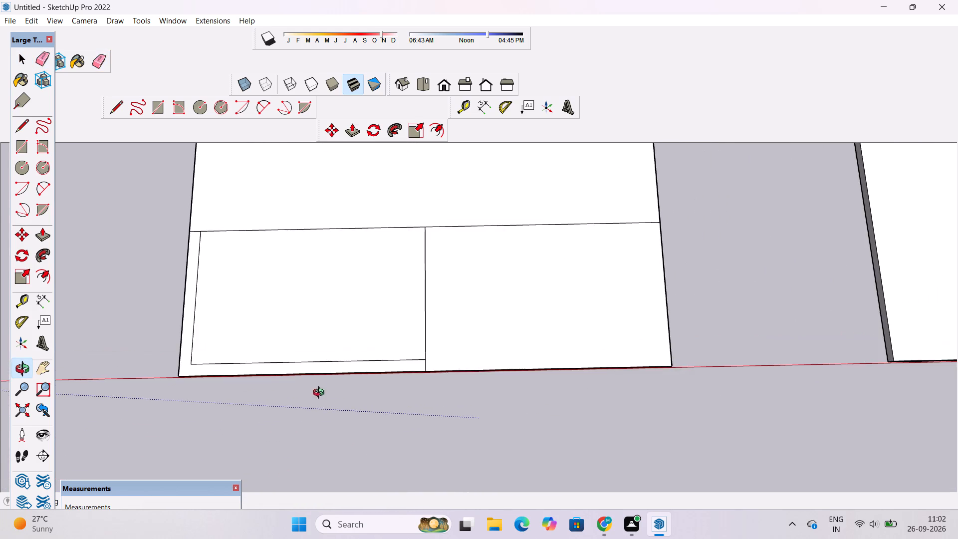
left_click_drag(296, 407, 312, 251)
left_click(312, 251)
scroll(360, 355, "up", 4)
left_click_drag(354, 365, 328, 385)
left_click_drag(307, 385, 458, 368, "shift")
scroll(457, 339, "down", 6)
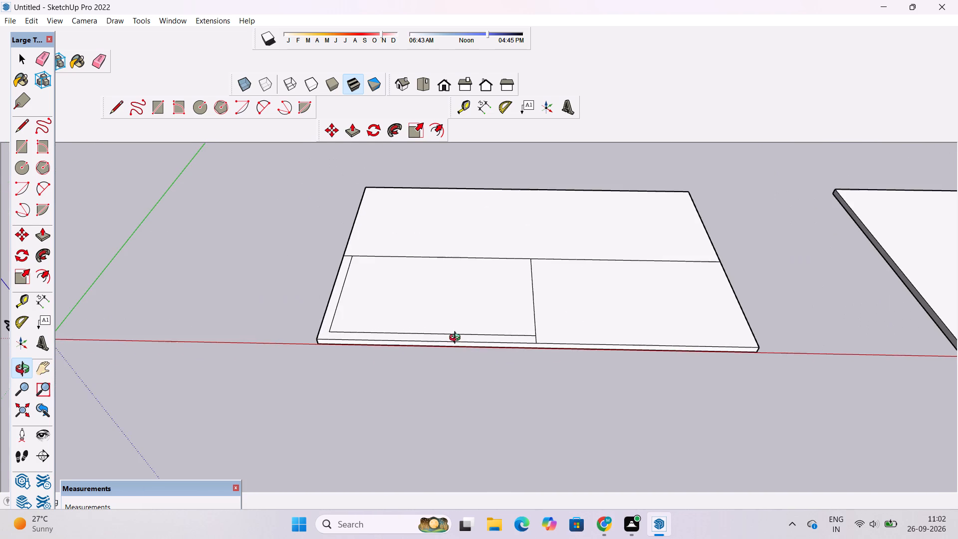
left_click_drag(457, 341, 457, 371)
scroll(453, 363, "up", 4)
scroll(453, 363, "down", 1)
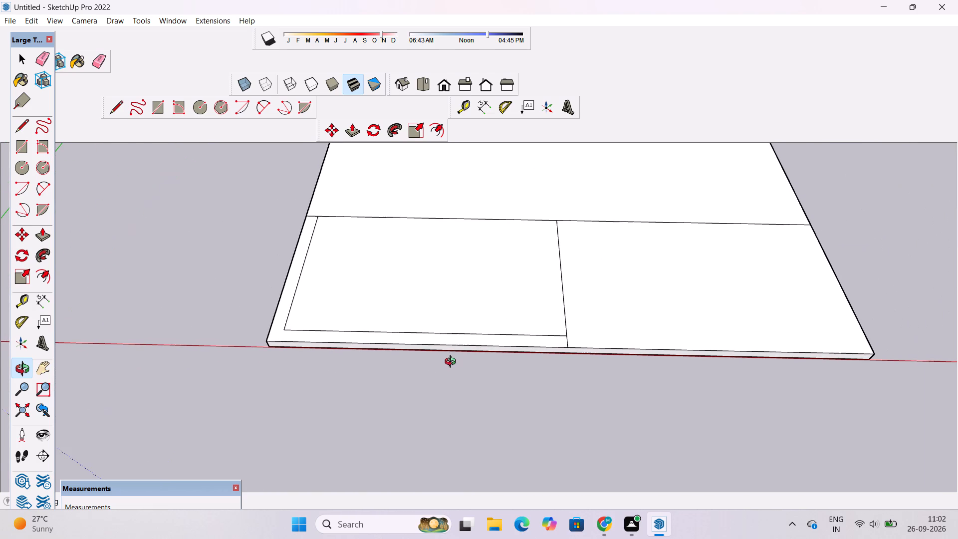
scroll(465, 287, "up", 4)
left_click_drag(461, 263, 390, 252, "shift")
scroll(390, 252, "down", 4)
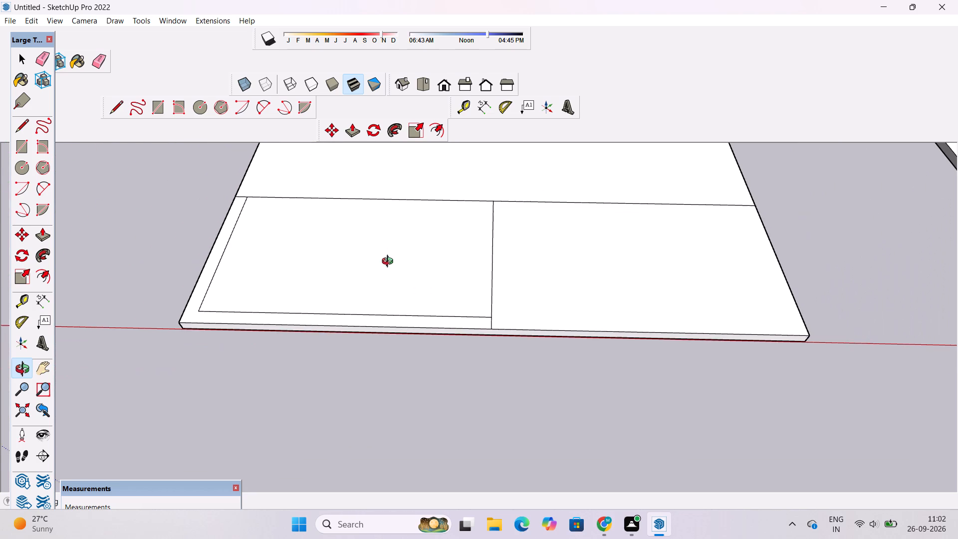
left_click_drag(390, 275, 390, 286)
left_click_drag(390, 288, 417, 298, "shift")
left_click_drag(421, 302, 416, 308)
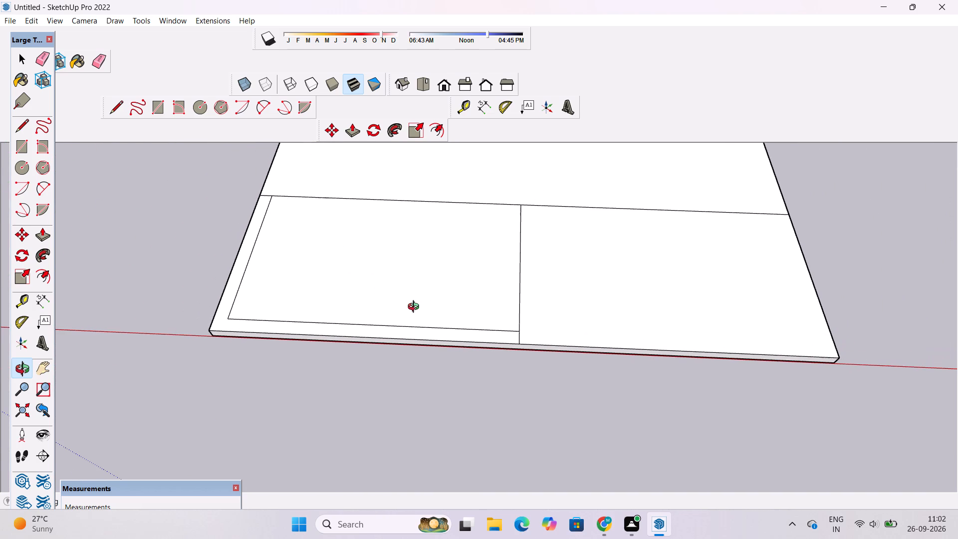
left_click_drag(416, 308, 394, 310)
scroll(393, 268, "up", 4)
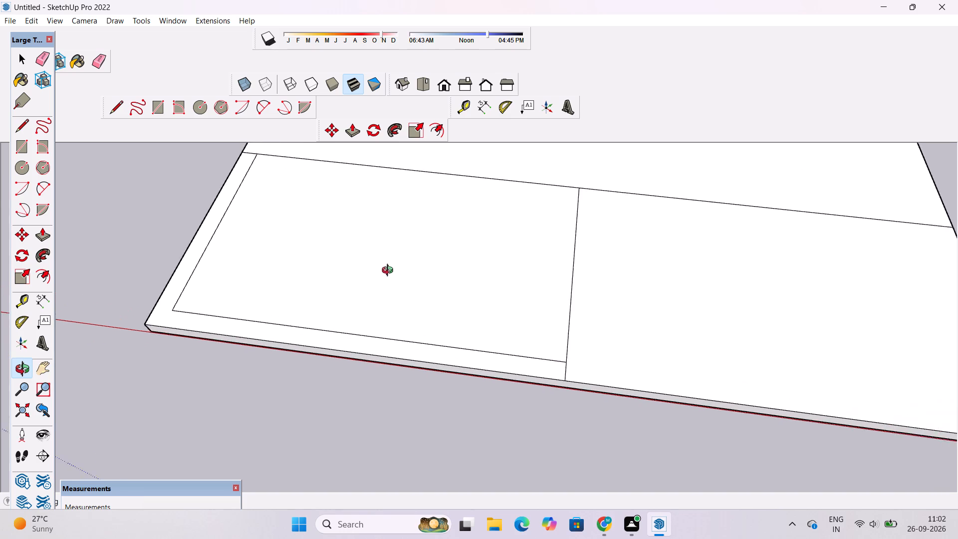
scroll(388, 276, "down", 6)
left_click_drag(338, 323, 399, 372)
scroll(384, 349, "down", 5)
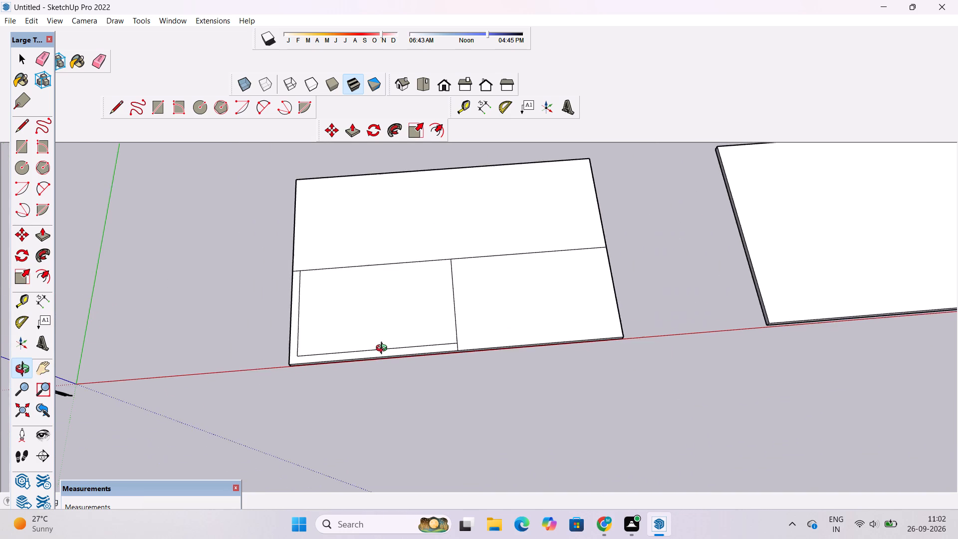
scroll(384, 349, "up", 5)
scroll(384, 349, "down", 5)
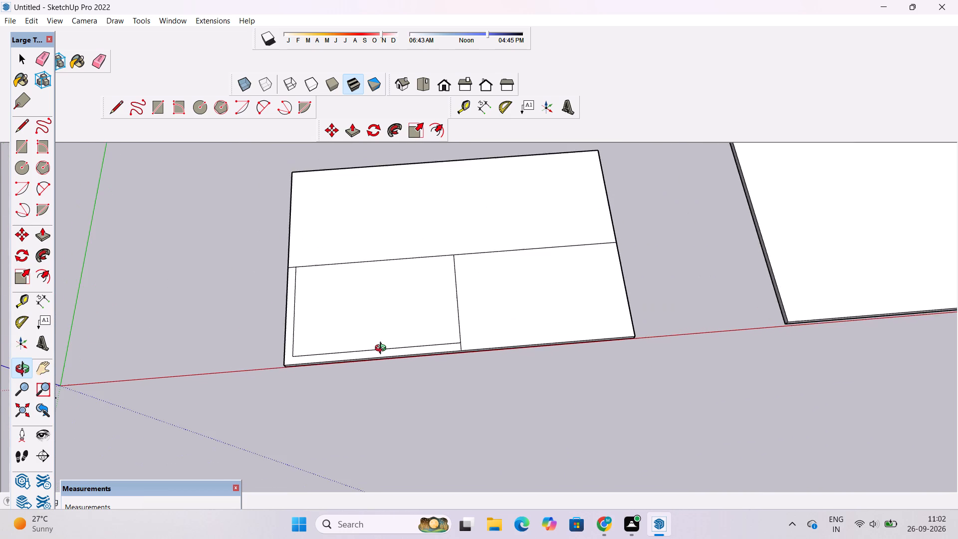
Inspect the base slab's divided top face and inset lines from several angles and distances.
scroll(383, 349, "up", 4)
scroll(375, 363, "down", 1)
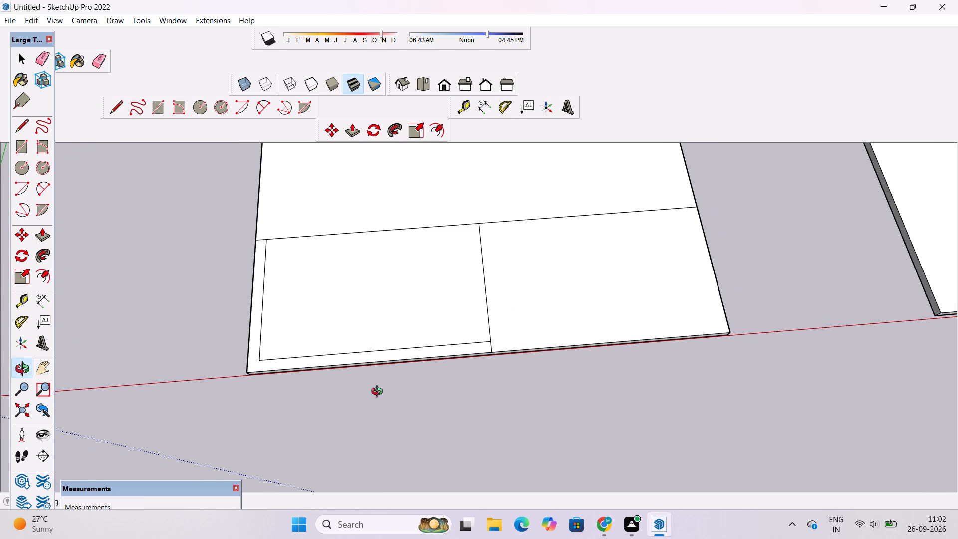
scroll(382, 399, "down", 2)
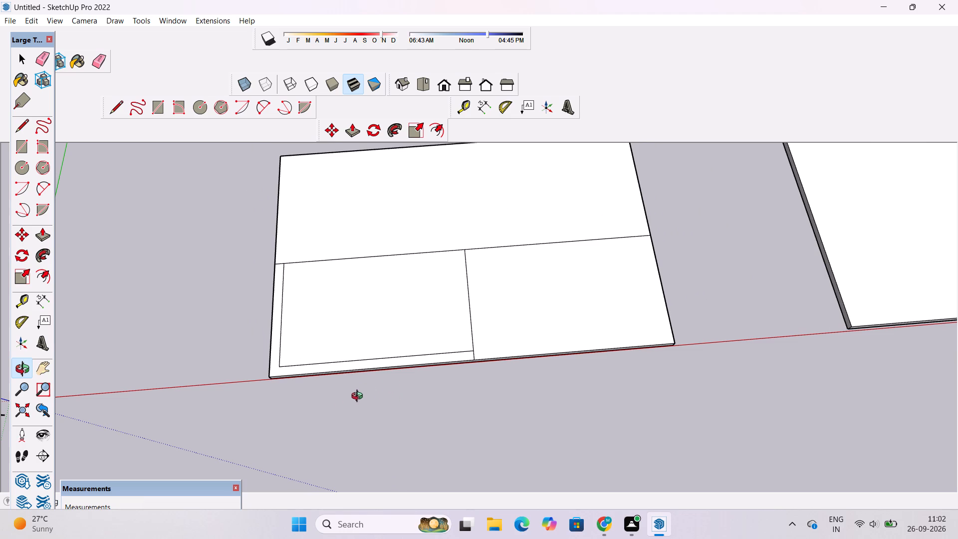
scroll(342, 418, "up", 1)
left_click_drag(350, 421, 326, 355)
left_click_drag(325, 357, 311, 395, "shift")
left_click_drag(313, 412, 336, 460)
scroll(346, 436, "up", 1)
left_click_drag(346, 436, 331, 434, "shift")
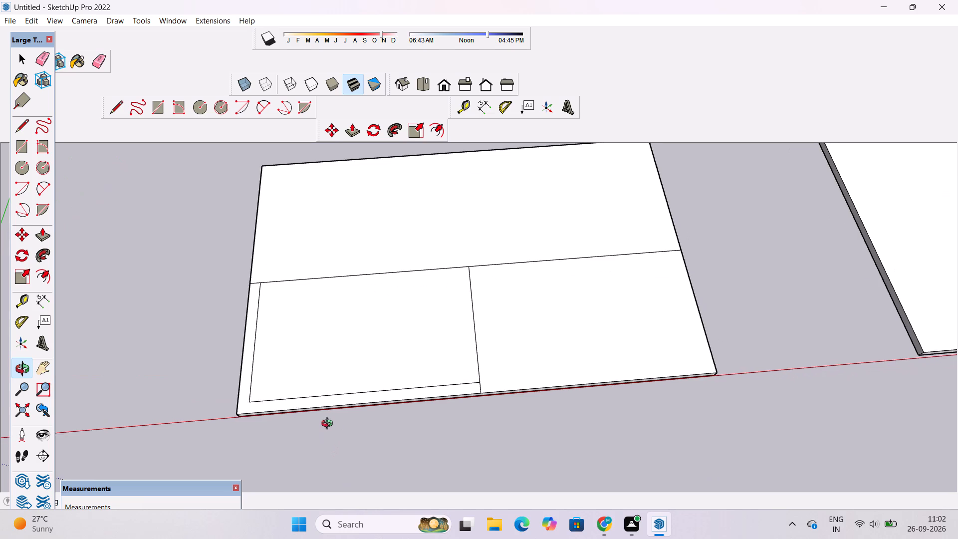
scroll(328, 422, "up", 4)
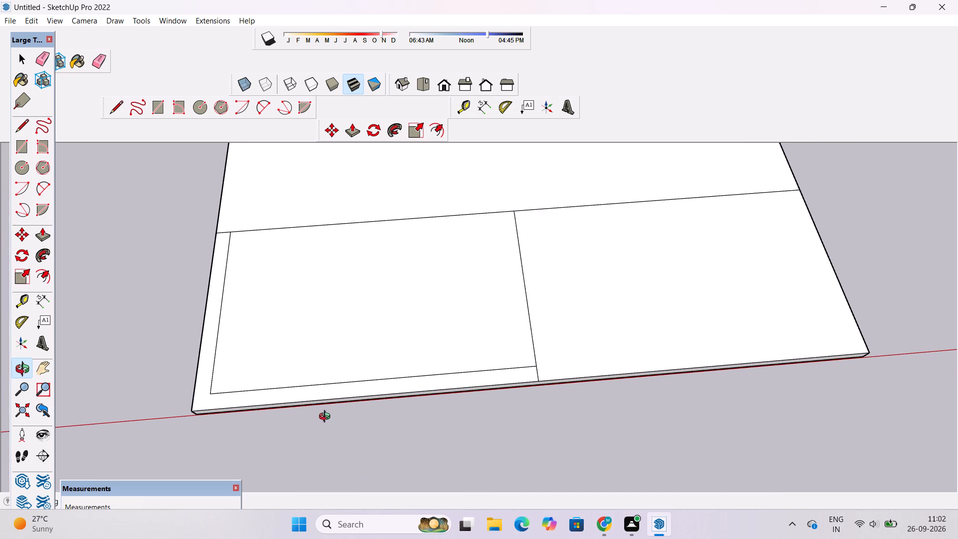
scroll(326, 418, "down", 2)
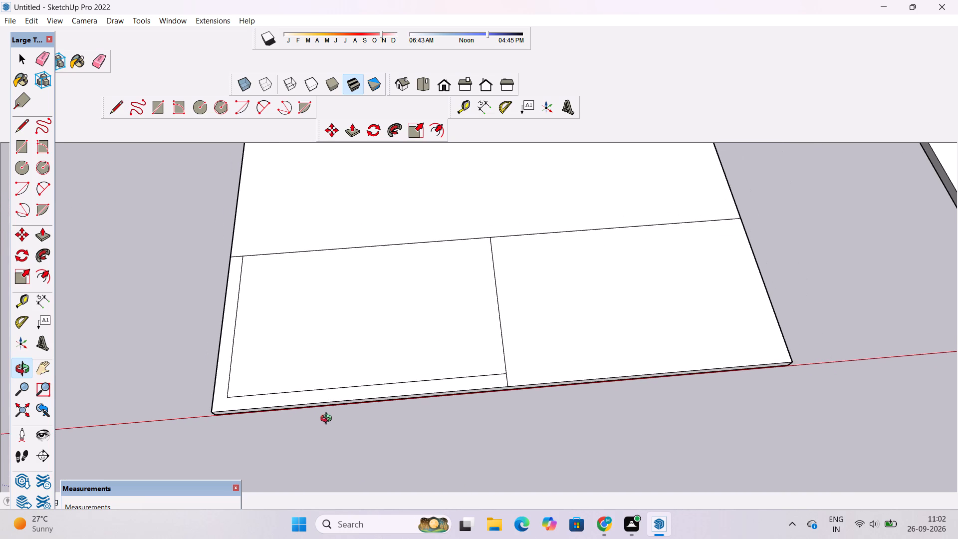
left_click_drag(328, 420, 317, 407)
left_click(314, 402)
left_click_drag(312, 392, 301, 397)
left_click_drag(304, 410, 304, 389)
scroll(304, 387, "up", 2)
left_click_drag(304, 387, 233, 411, "shift")
scroll(233, 411, "down", 4)
left_click_drag(268, 401, 263, 427, "shift")
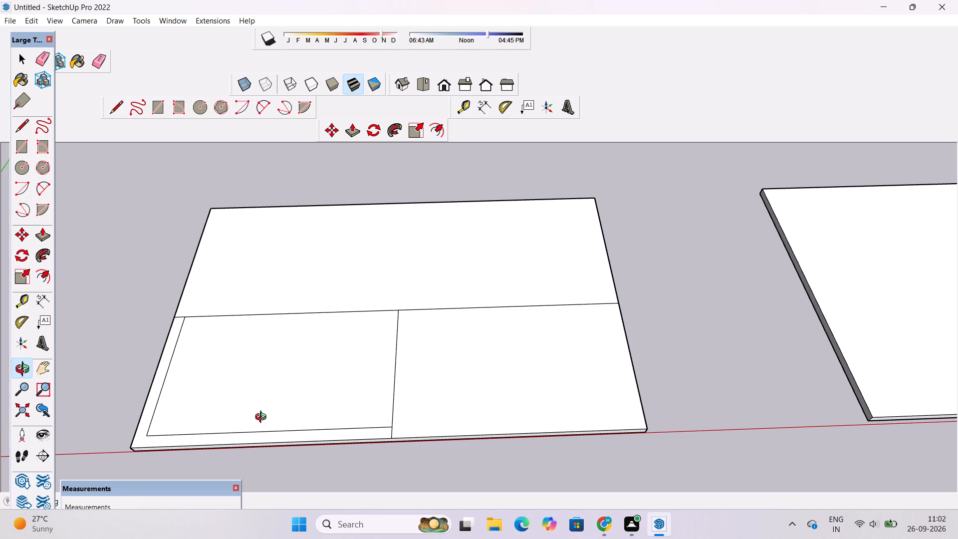
scroll(263, 418, "down", 2)
left_click_drag(263, 418, 267, 426, "shift")
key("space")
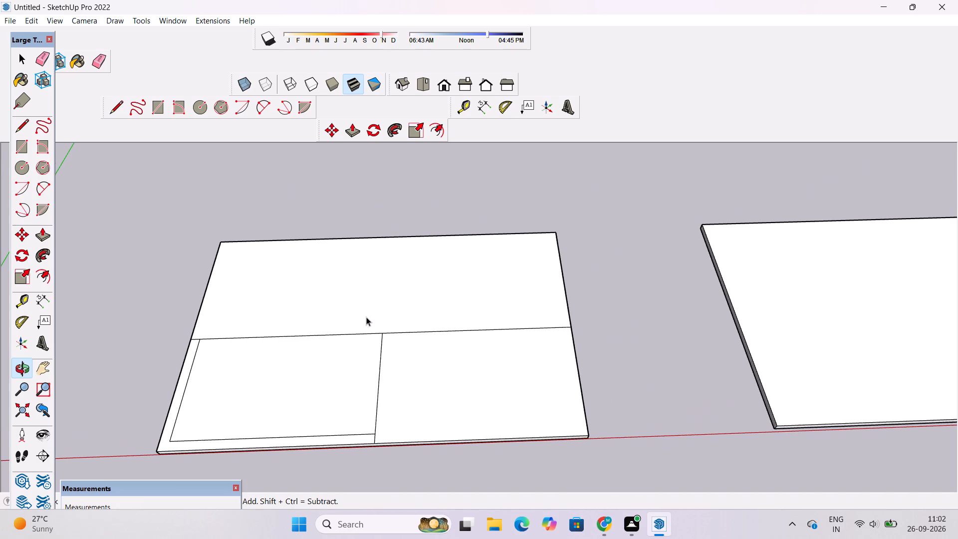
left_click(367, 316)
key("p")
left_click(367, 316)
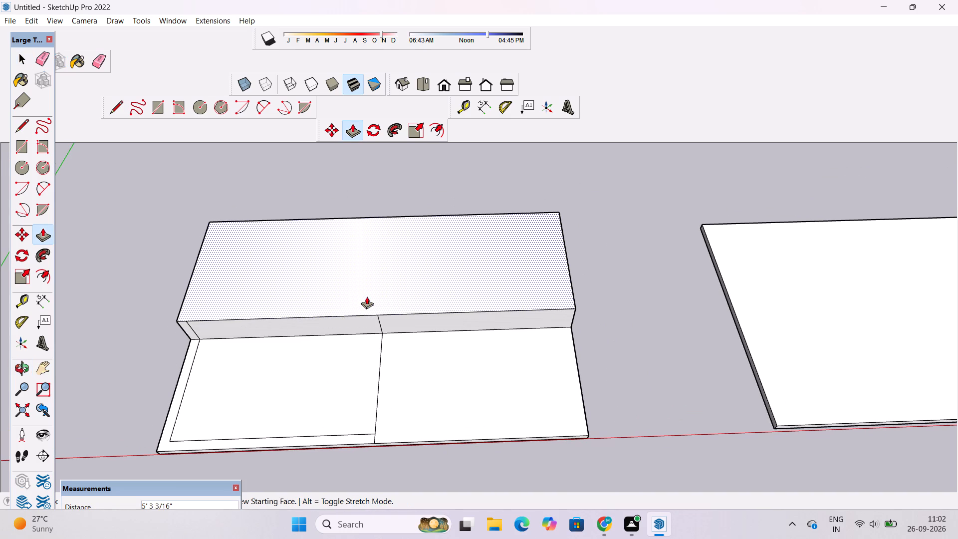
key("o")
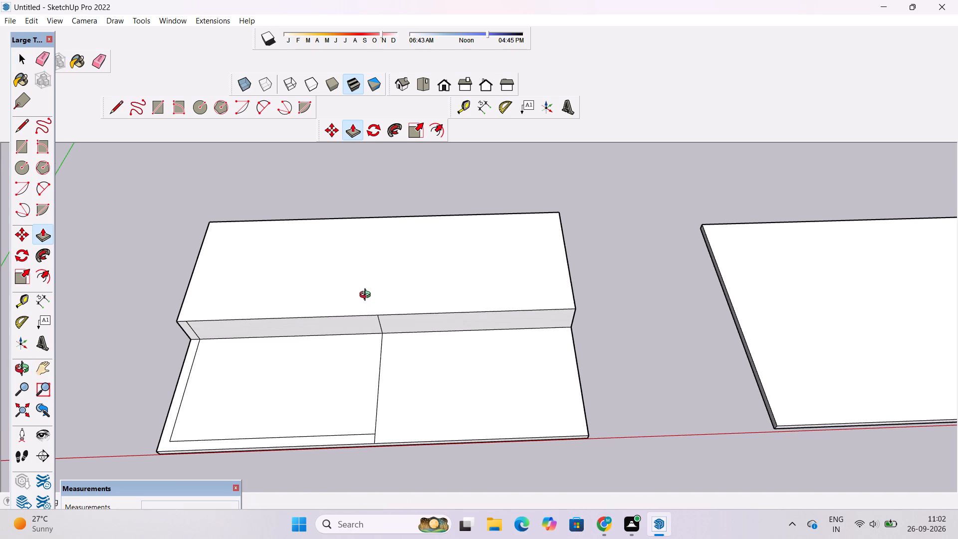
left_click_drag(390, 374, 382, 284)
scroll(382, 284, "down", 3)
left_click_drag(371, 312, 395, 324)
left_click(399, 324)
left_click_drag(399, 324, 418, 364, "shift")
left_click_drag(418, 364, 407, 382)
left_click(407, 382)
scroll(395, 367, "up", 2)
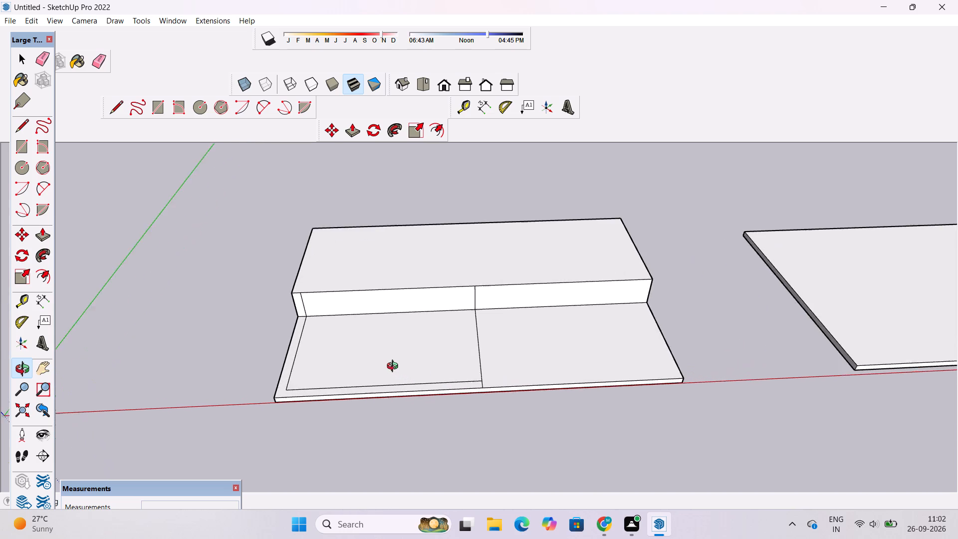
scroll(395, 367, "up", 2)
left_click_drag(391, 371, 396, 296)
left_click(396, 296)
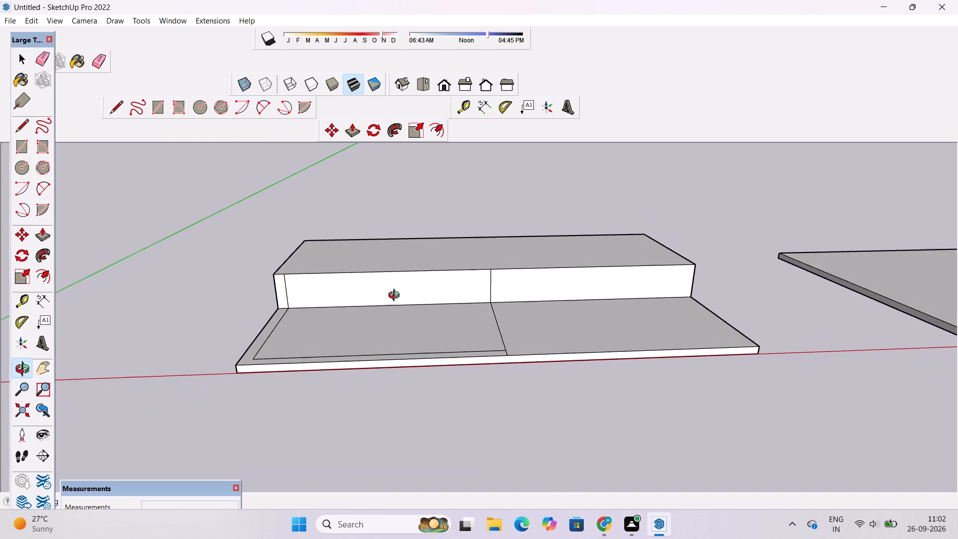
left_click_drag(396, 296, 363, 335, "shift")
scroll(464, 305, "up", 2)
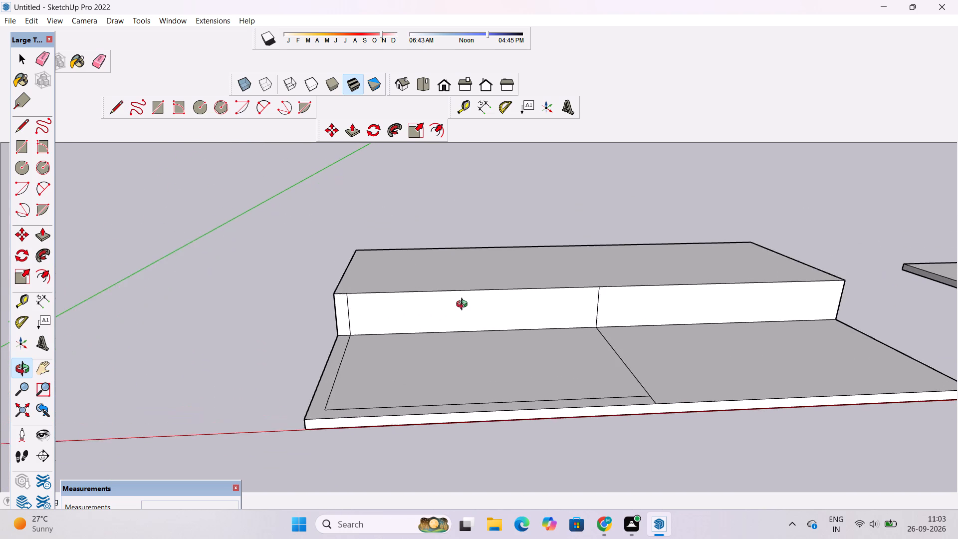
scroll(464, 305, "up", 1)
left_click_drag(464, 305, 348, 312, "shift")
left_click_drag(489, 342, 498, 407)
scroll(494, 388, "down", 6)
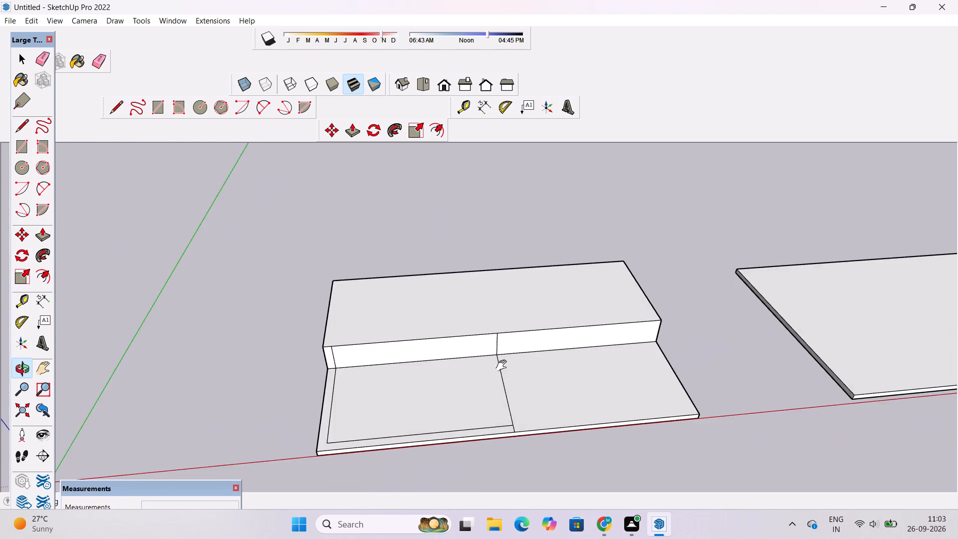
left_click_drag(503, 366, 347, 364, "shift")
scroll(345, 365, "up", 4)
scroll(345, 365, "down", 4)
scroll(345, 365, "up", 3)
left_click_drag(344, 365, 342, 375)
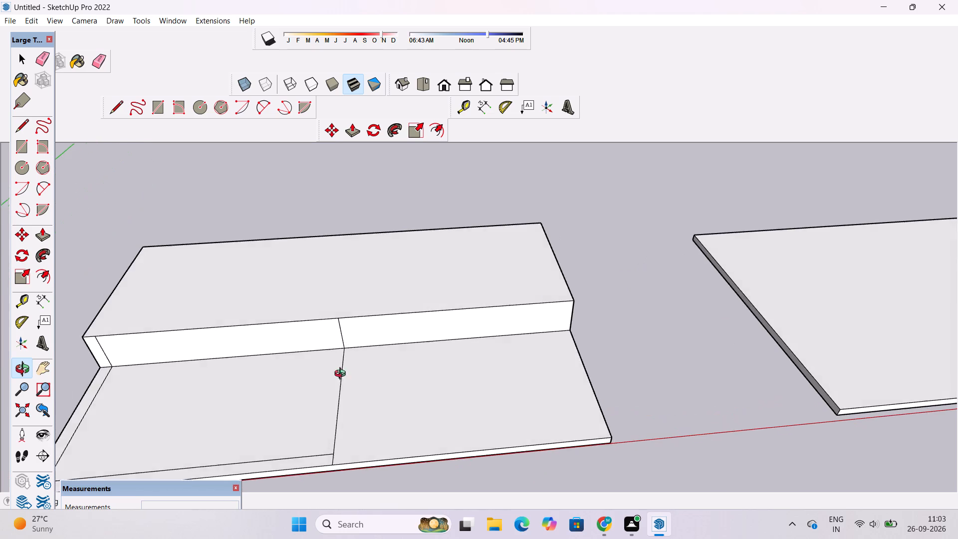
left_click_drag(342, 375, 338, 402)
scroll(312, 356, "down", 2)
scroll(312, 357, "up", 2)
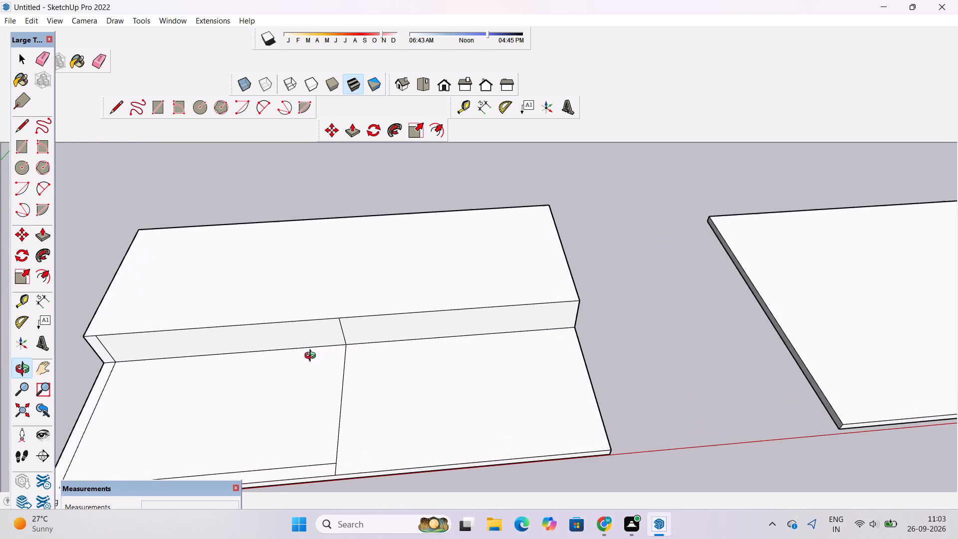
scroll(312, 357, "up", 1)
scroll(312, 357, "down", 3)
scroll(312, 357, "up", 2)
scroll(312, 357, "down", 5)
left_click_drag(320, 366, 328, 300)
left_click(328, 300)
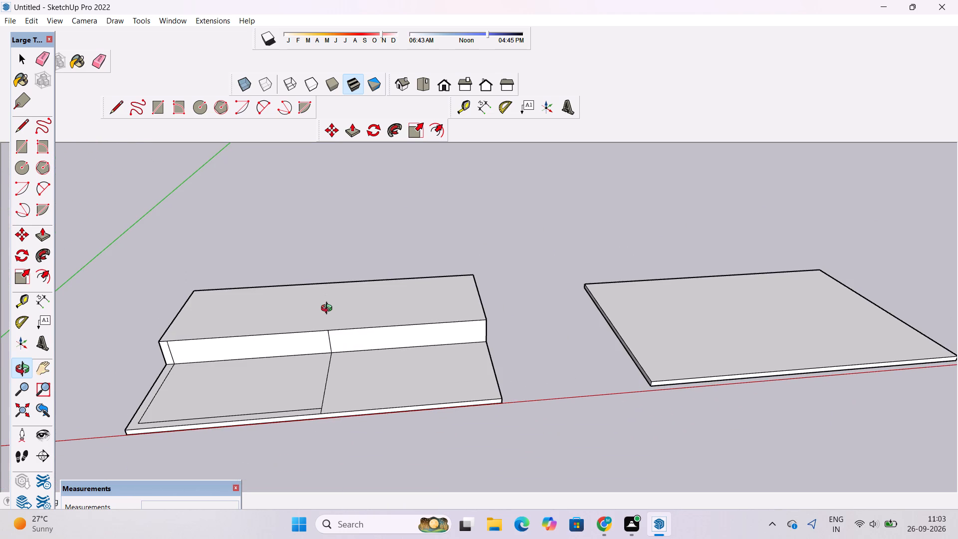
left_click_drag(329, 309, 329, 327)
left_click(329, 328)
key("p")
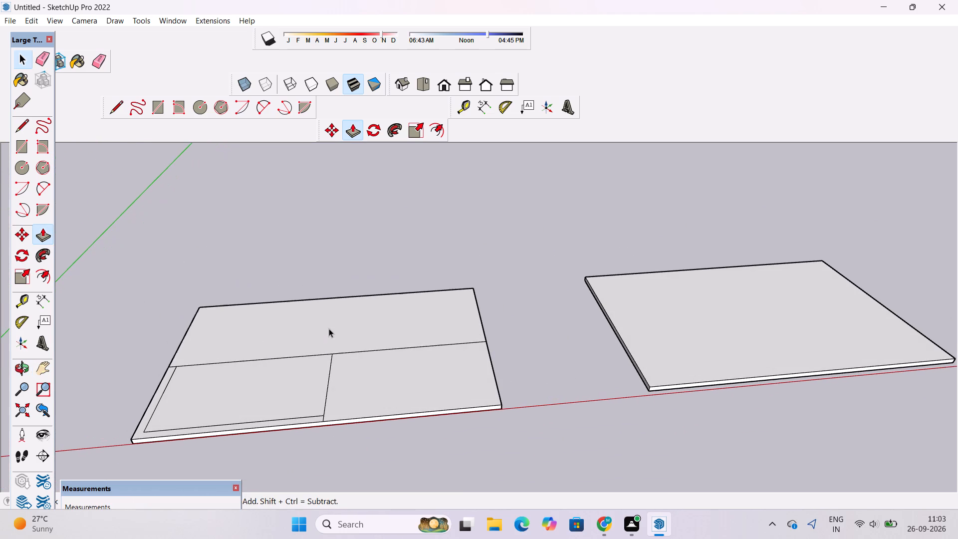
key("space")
Examine the base slab beside its copy, including the dividing lines, inset corner and side edge.
type("o")
left_click_drag(329, 328, 321, 376)
scroll(343, 345, "up", 5)
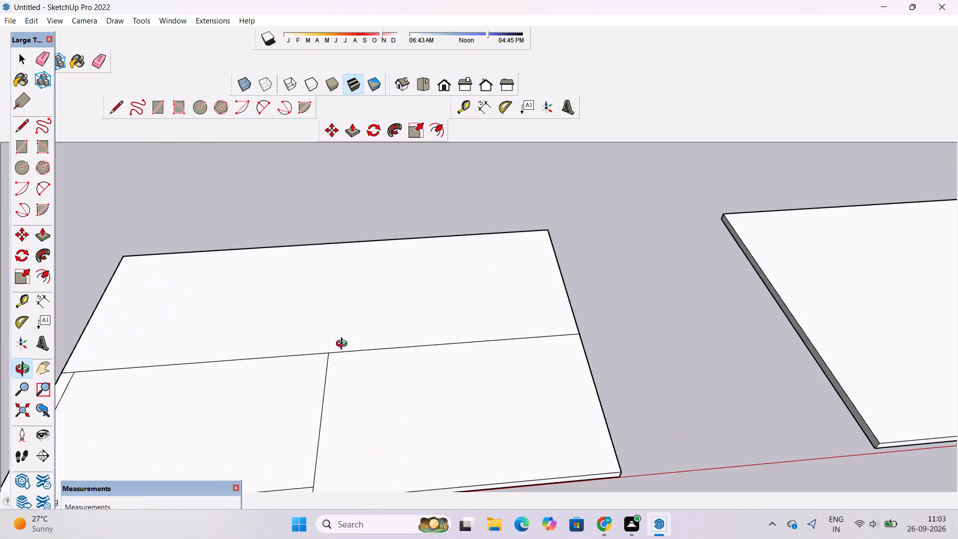
scroll(344, 345, "down", 2)
left_click_drag(414, 365, 327, 342, "shift")
left_click_drag(473, 343, 533, 383)
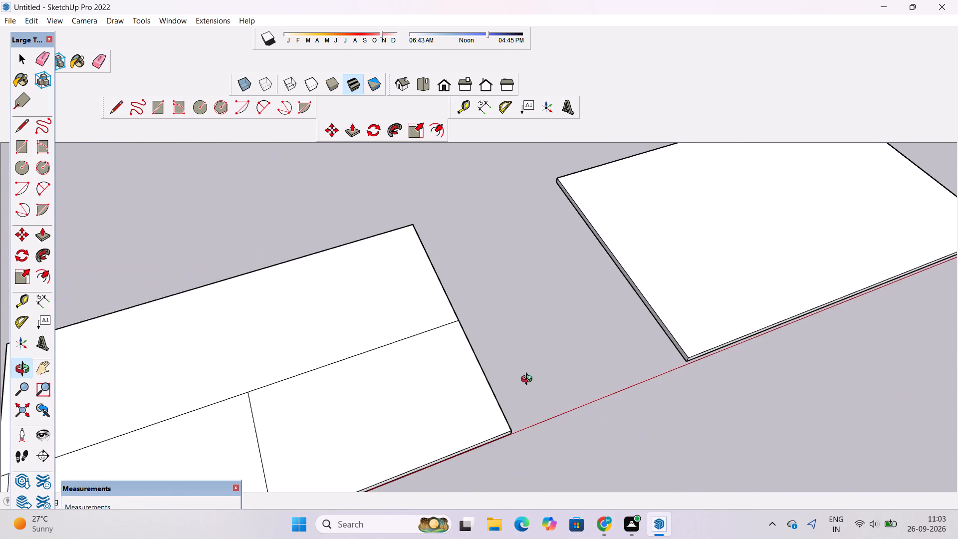
scroll(524, 365, "down", 7)
left_click_drag(524, 365, 448, 383)
left_click_drag(407, 379, 658, 376, "shift")
scroll(651, 371, "up", 1)
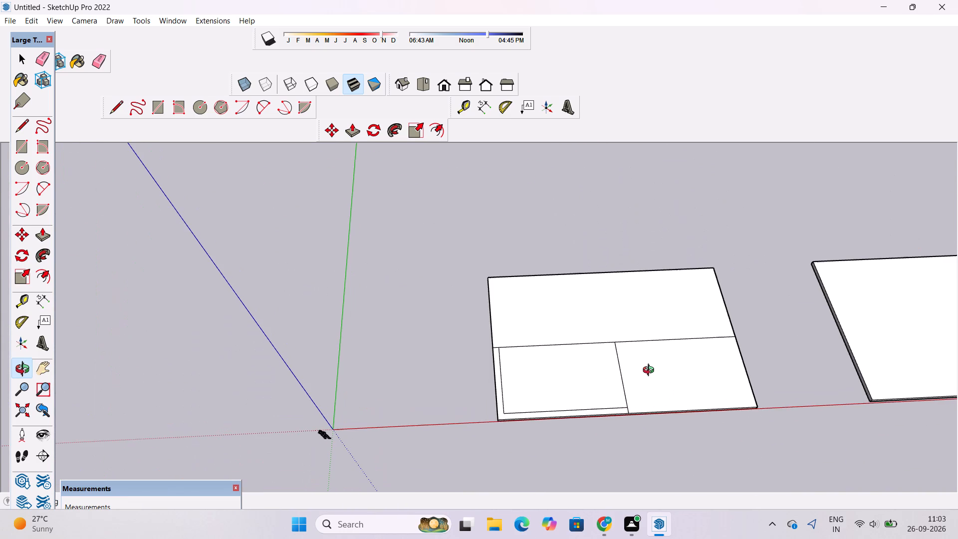
scroll(651, 371, "up", 1)
left_click_drag(630, 363, 402, 357, "shift")
left_click(402, 357, "shift")
left_click_drag(389, 383, 383, 428)
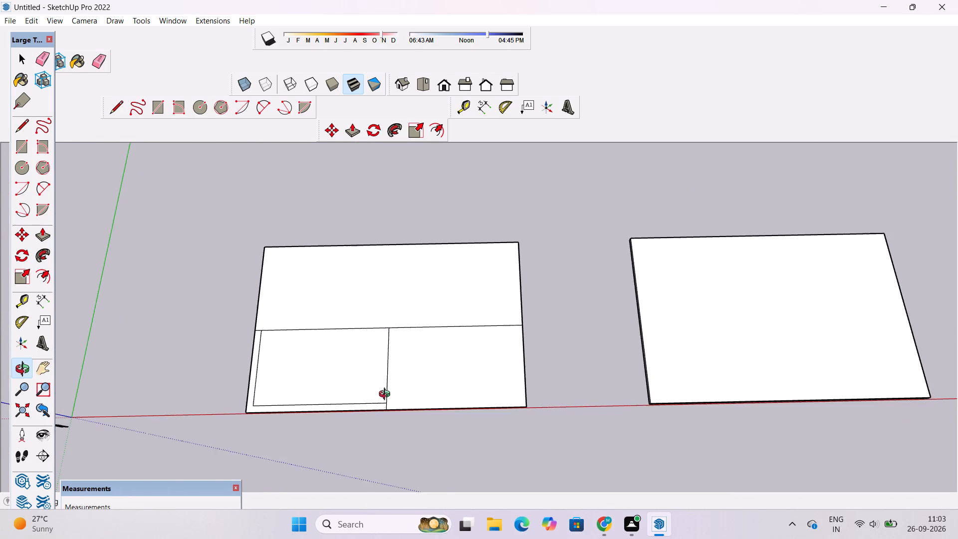
scroll(387, 395, "down", 2)
left_click_drag(378, 378, 389, 393)
scroll(389, 393, "down", 1)
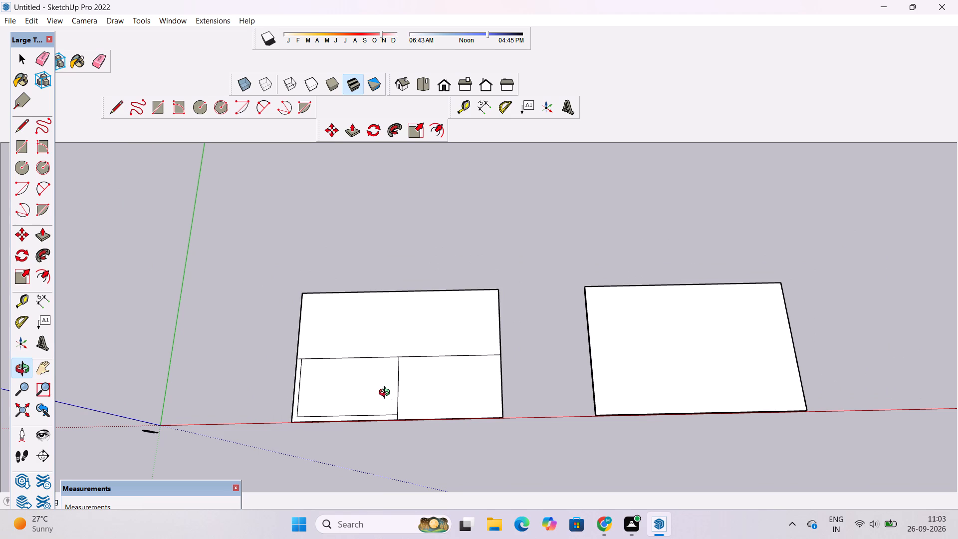
scroll(389, 392, "down", 3)
scroll(392, 399, "up", 4)
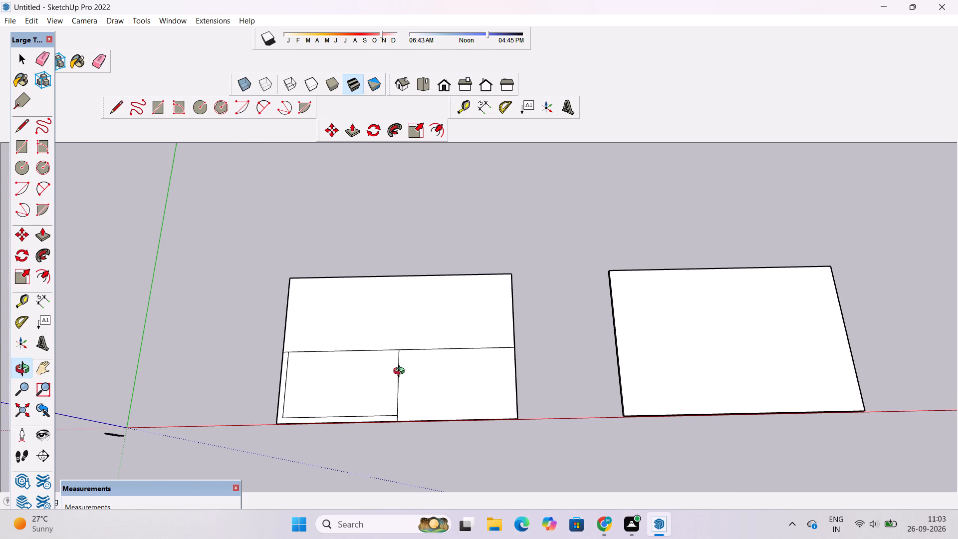
scroll(403, 373, "down", 4)
scroll(403, 373, "up", 1)
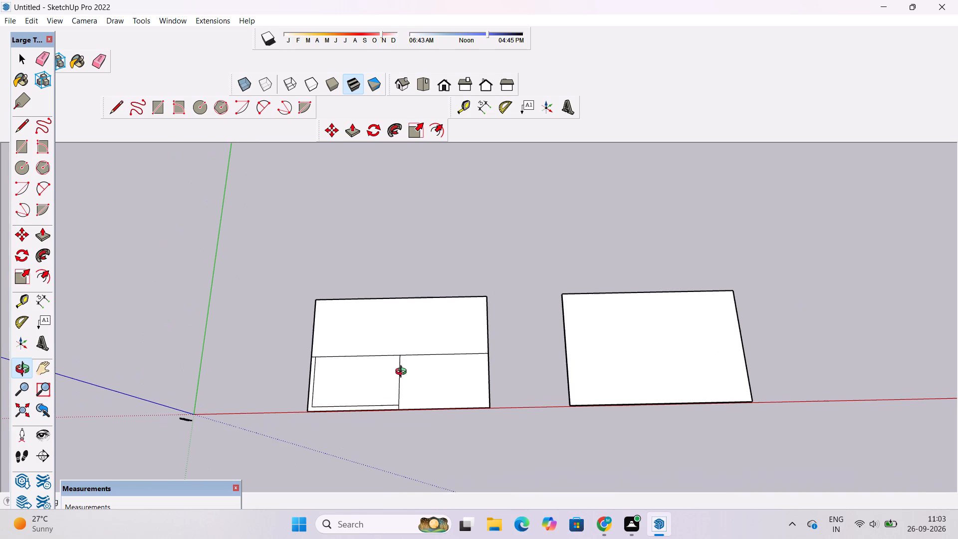
scroll(403, 373, "up", 4)
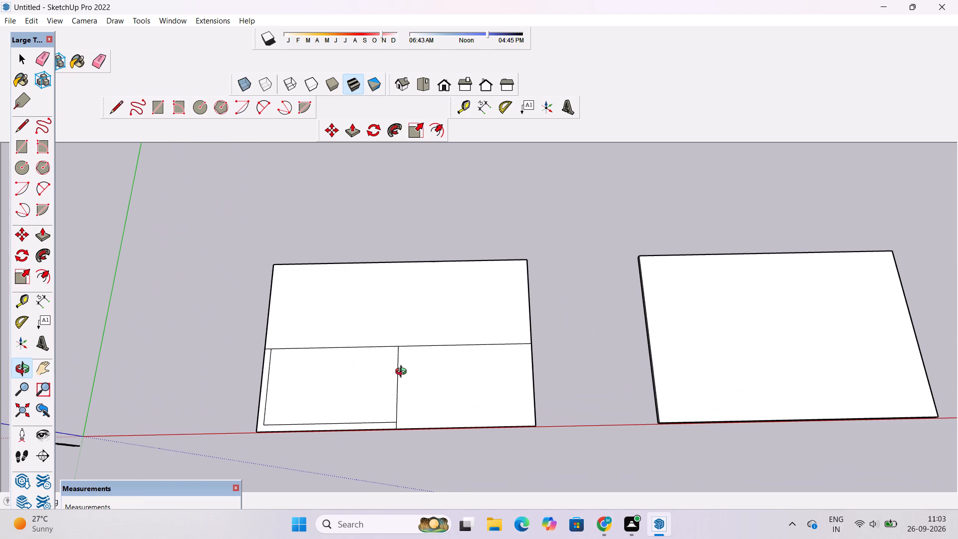
scroll(403, 373, "down", 5)
scroll(405, 374, "up", 3)
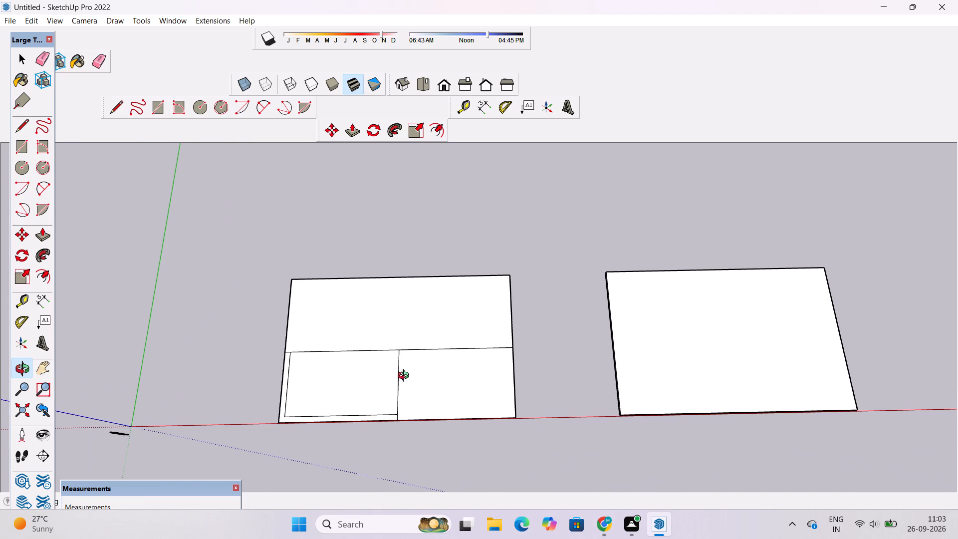
scroll(406, 377, "down", 3)
left_click_drag(409, 389, 412, 422)
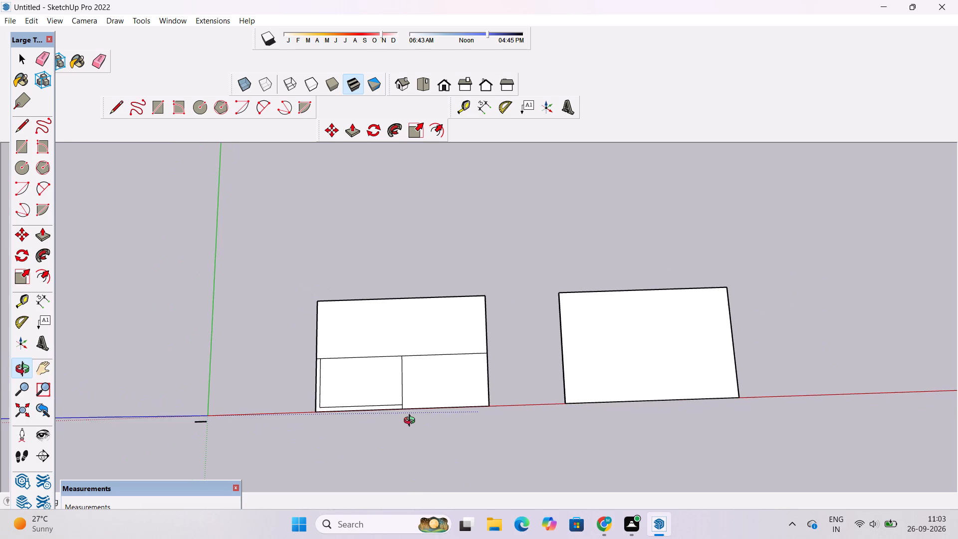
scroll(312, 366, "up", 4)
left_click_drag(312, 366, 332, 364, "shift")
scroll(332, 364, "up", 5)
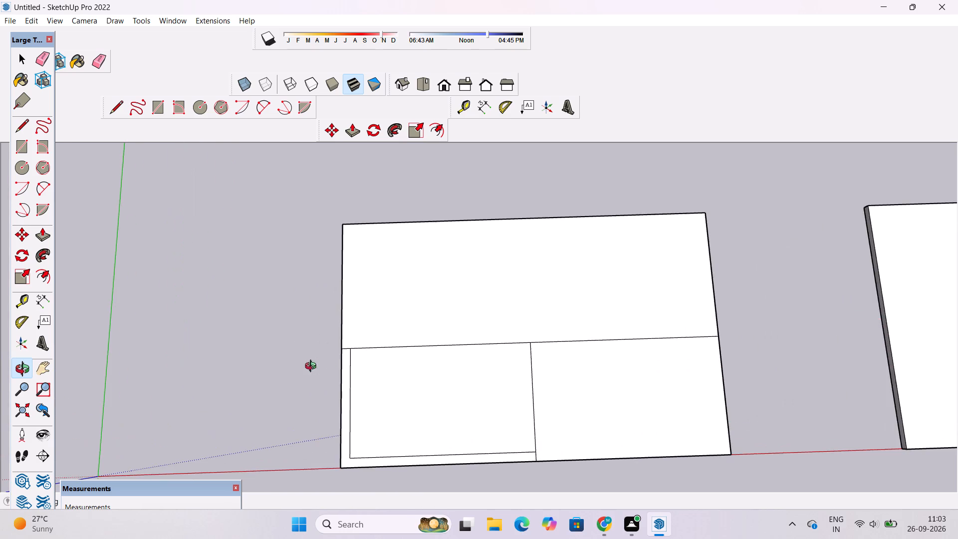
left_click_drag(303, 368, 391, 300)
left_click_drag(357, 410, 357, 390)
scroll(331, 441, "up", 11)
left_click_drag(331, 437, 414, 370)
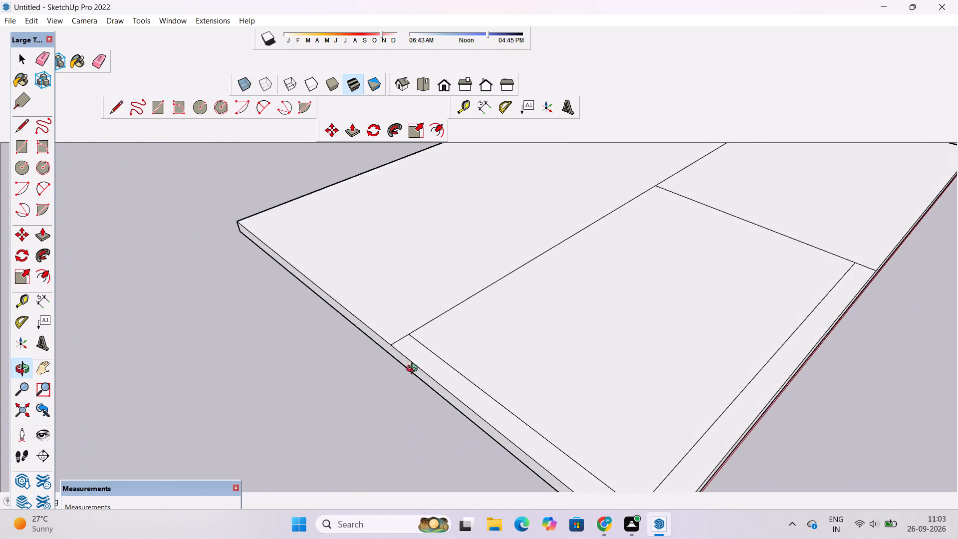
left_click_drag(414, 370, 434, 346)
left_click_drag(435, 345, 413, 372)
scroll(383, 384, "up", 1)
left_click_drag(354, 385, 403, 373)
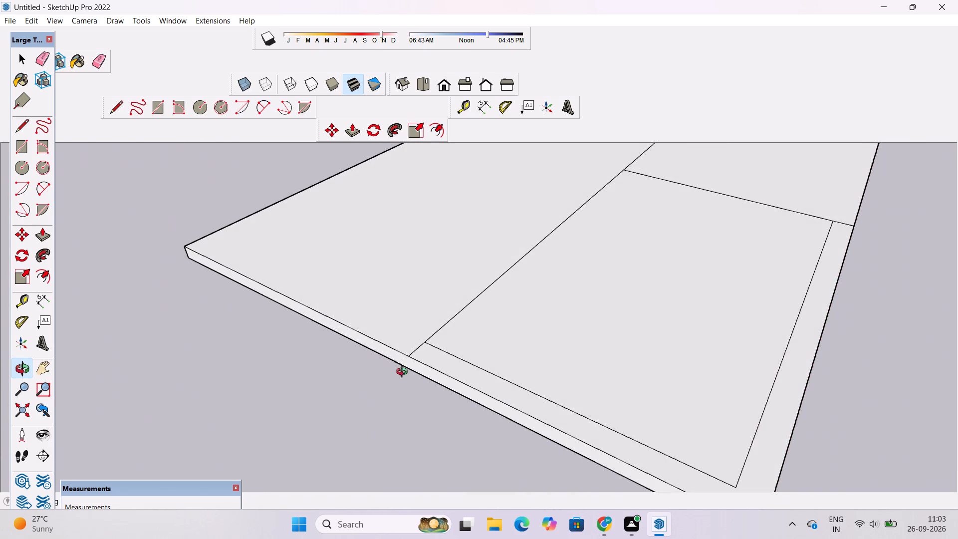
left_click_drag(404, 373, 404, 391, "shift")
scroll(404, 391, "up", 1)
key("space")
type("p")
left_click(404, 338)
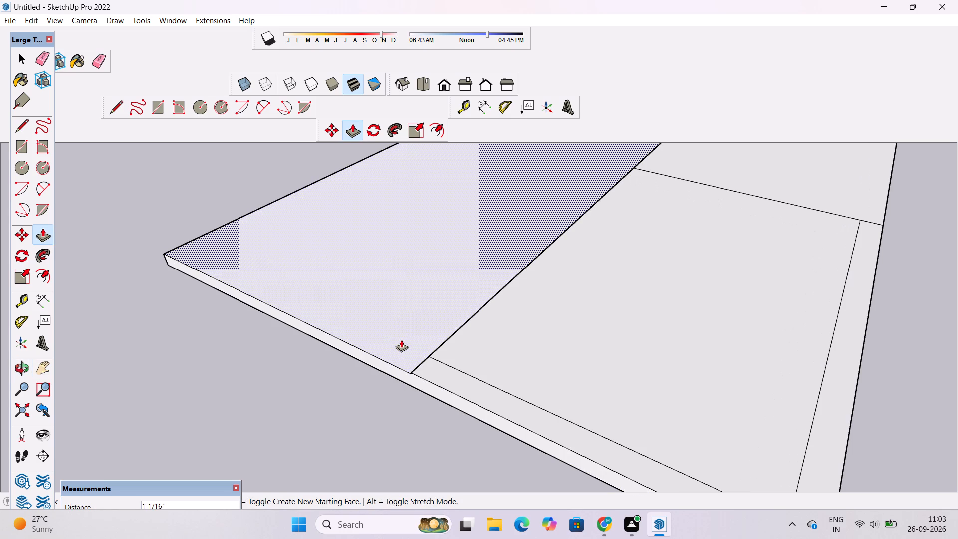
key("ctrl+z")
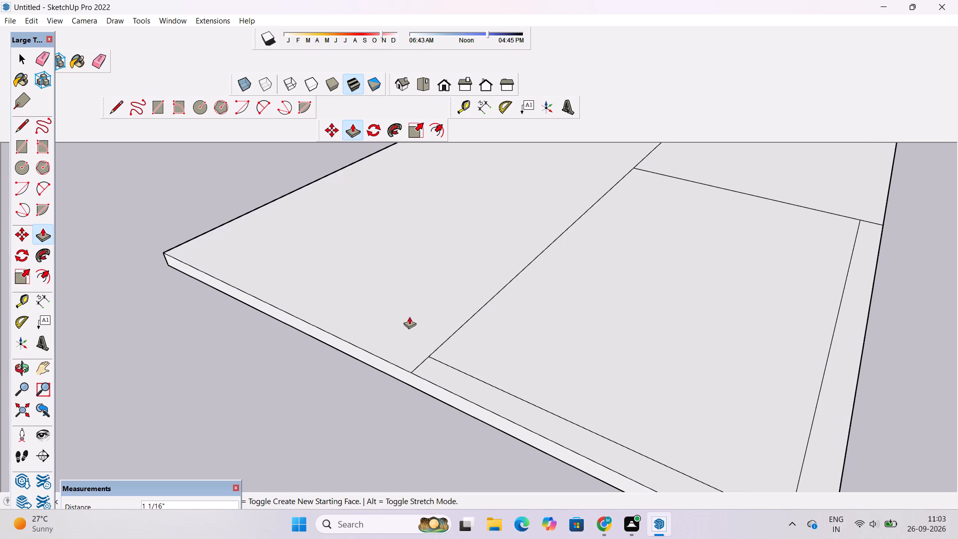
Push/Pull the rear section of the base slab's top face upward by 28'.
left_click(406, 334)
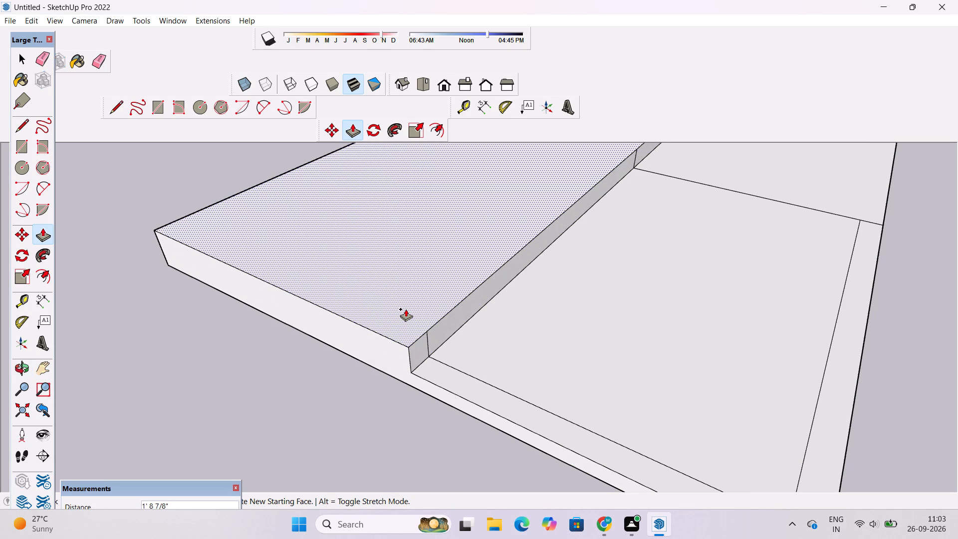
key("o")
scroll(407, 316, "down", 6)
left_click_drag(529, 387, 399, 329)
left_click(397, 328)
left_click_drag(399, 328, 338, 405, "shift")
scroll(346, 389, "down", 6)
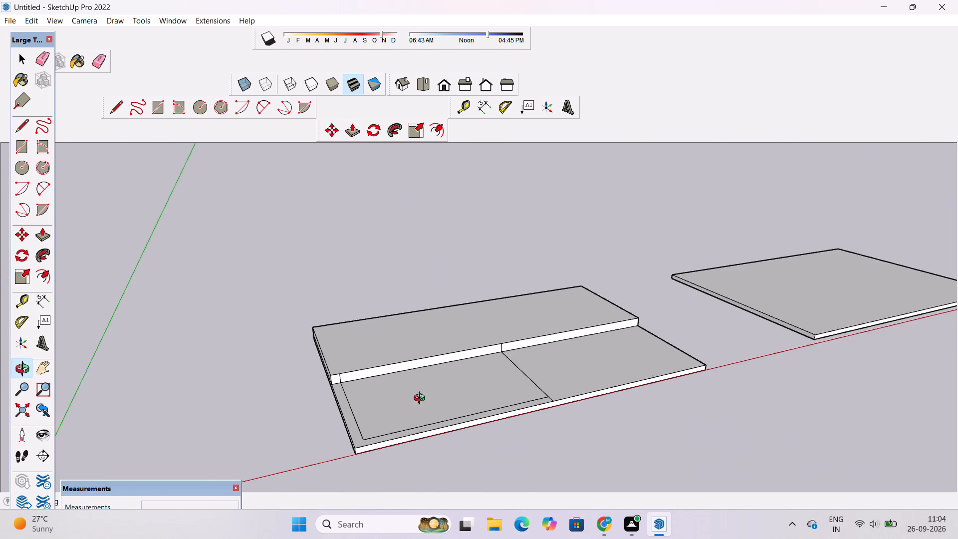
left_click_drag(502, 391, 500, 444)
scroll(508, 412, "up", 3)
left_click_drag(594, 402, 544, 394)
left_click(542, 394)
left_click_drag(537, 393, 468, 393, "shift")
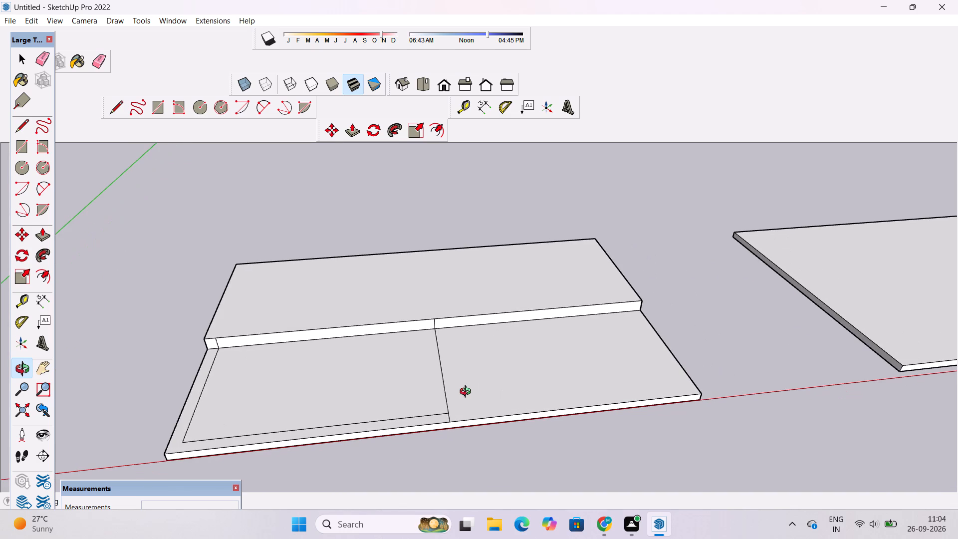
left_click_drag(492, 398, 495, 437)
scroll(375, 335, "up", 5)
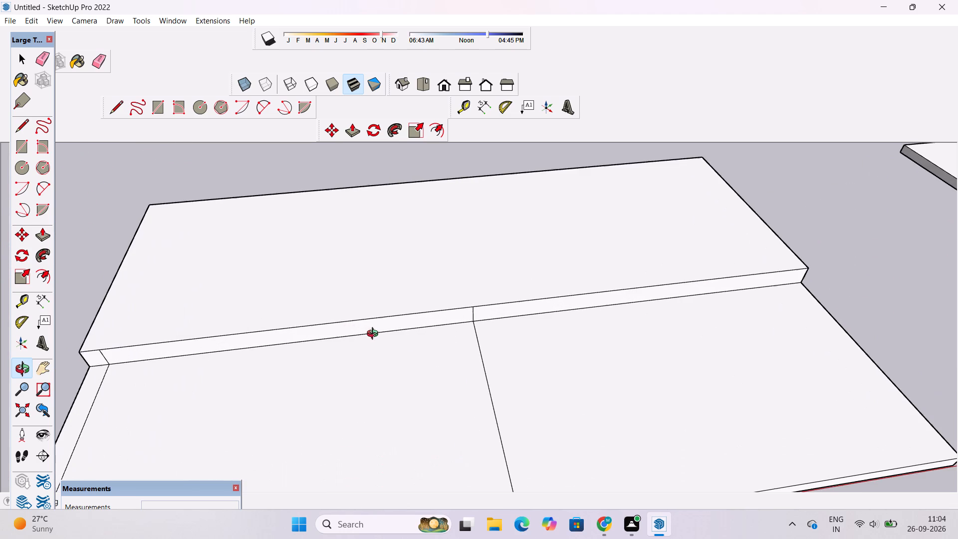
left_click_drag(416, 349, 408, 343)
left_click(408, 343)
left_click_drag(408, 343, 423, 359, "shift")
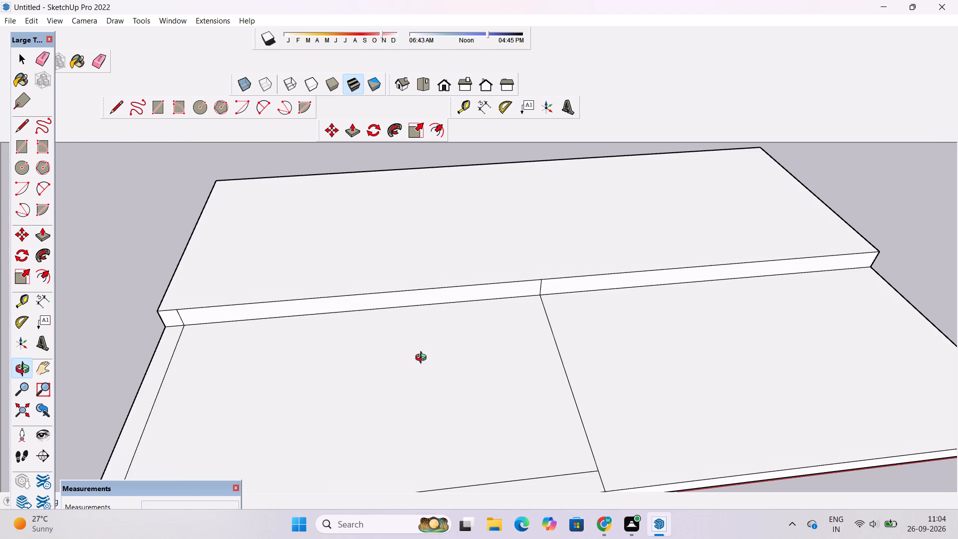
scroll(423, 359, "up", 1)
left_click_drag(423, 359, 451, 383, "shift")
left_click_drag(451, 383, 434, 353)
left_click_drag(429, 345, 424, 343)
scroll(418, 339, "down", 6)
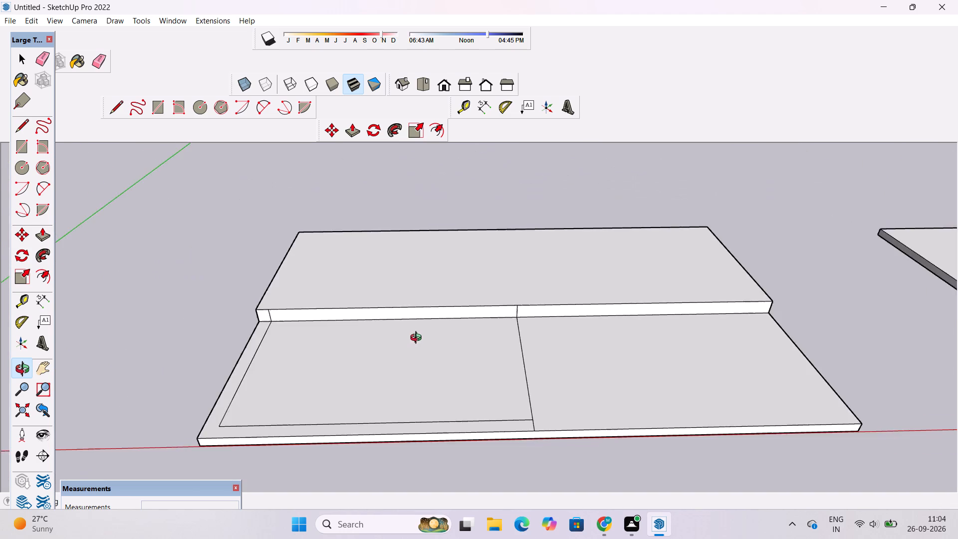
left_click_drag(421, 352, 431, 385)
scroll(456, 335, "up", 1)
left_click_drag(457, 331, 394, 360, "shift")
key("p")
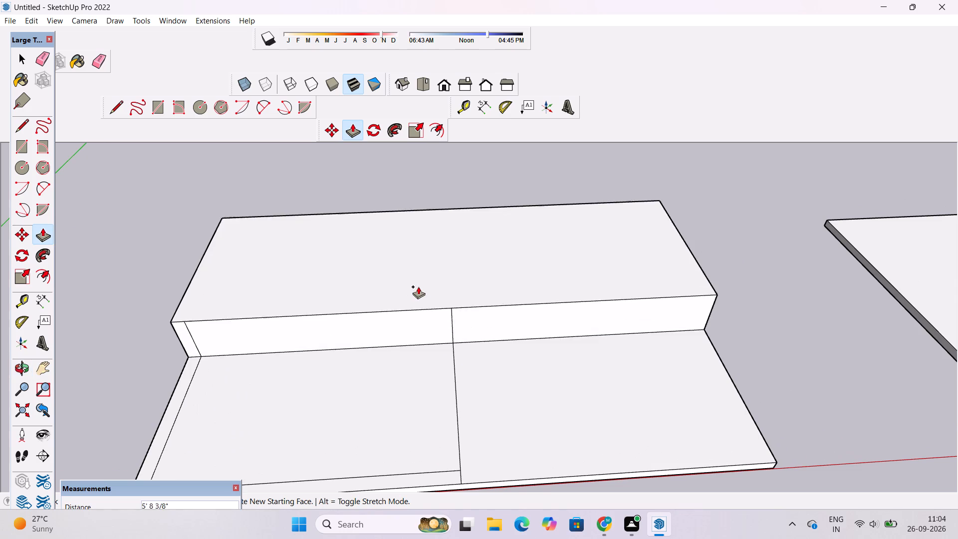
scroll(421, 278, "down", 13)
key("o")
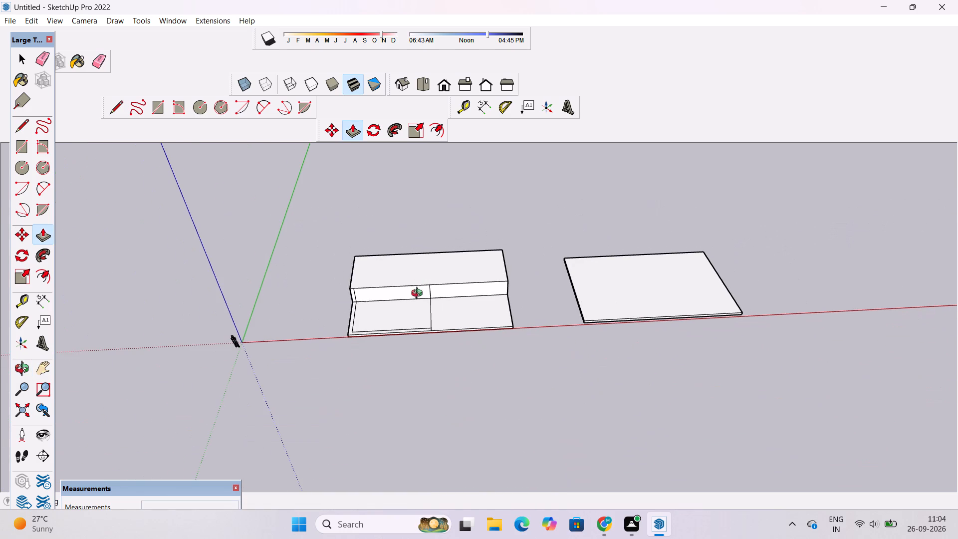
left_click_drag(419, 315, 420, 246)
scroll(408, 267, "up", 2)
left_click_drag(408, 268, 338, 298, "shift")
scroll(331, 319, "up", 4)
left_click_drag(336, 332, 352, 360)
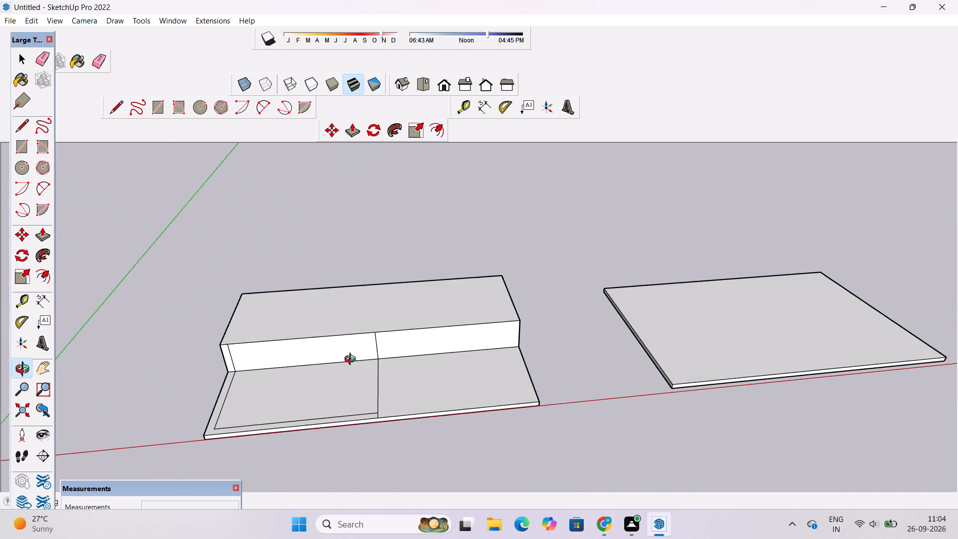
scroll(352, 360, "up", 2)
left_click_drag(353, 360, 354, 371, "shift")
scroll(352, 371, "up", 2)
left_click_drag(352, 371, 354, 335)
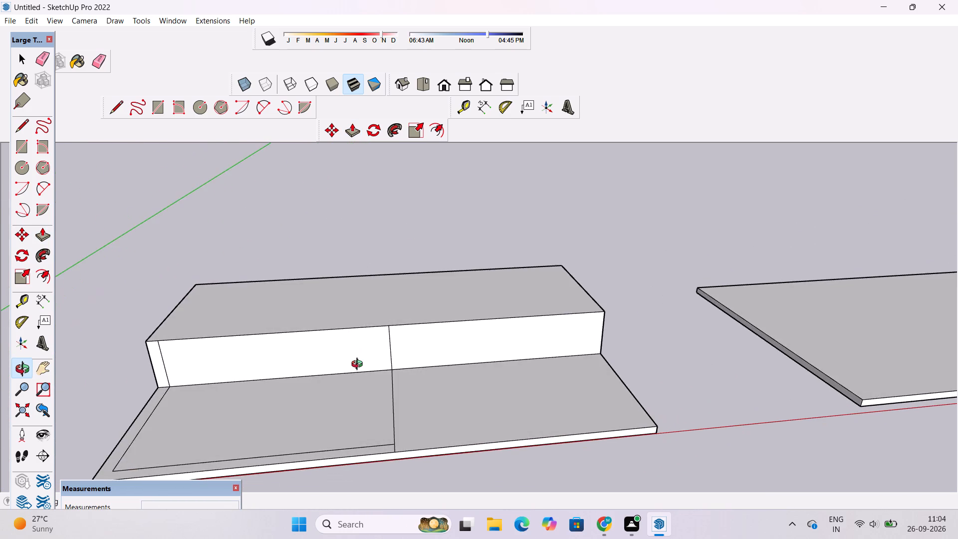
scroll(359, 365, "down", 4)
left_click_drag(359, 365, 380, 368, "shift")
key("p")
scroll(369, 277, "down", 2)
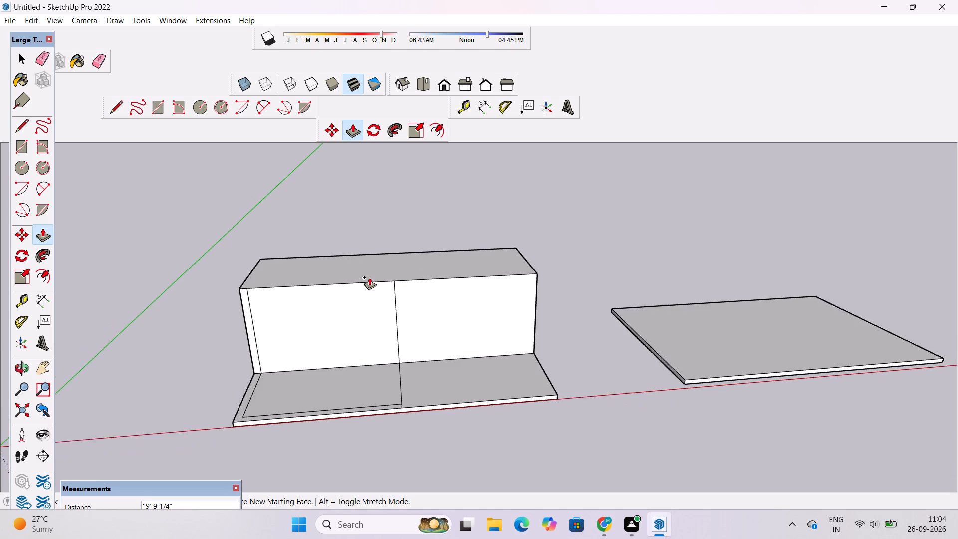
scroll(369, 277, "down", 2)
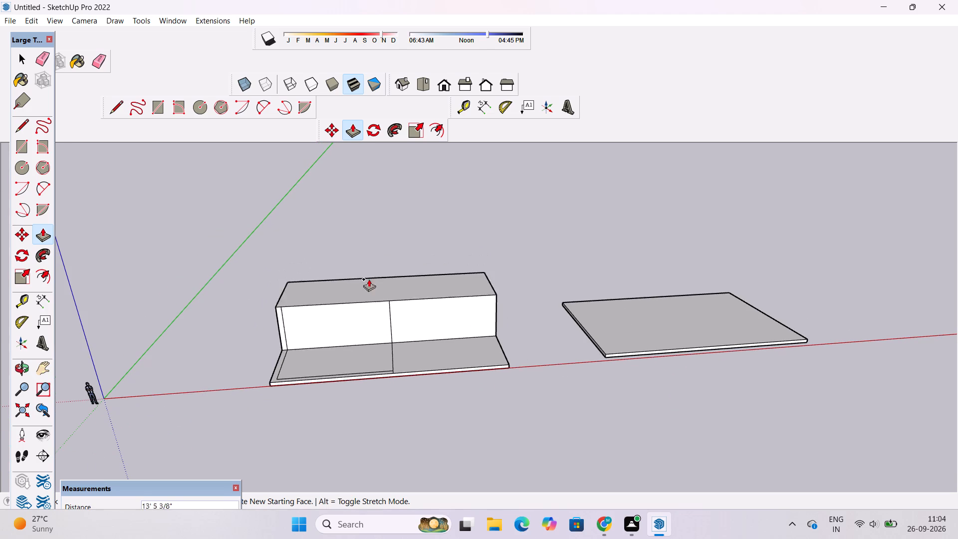
scroll(369, 257, "down", 7)
scroll(367, 260, "up", 1)
scroll(368, 261, "down", 1)
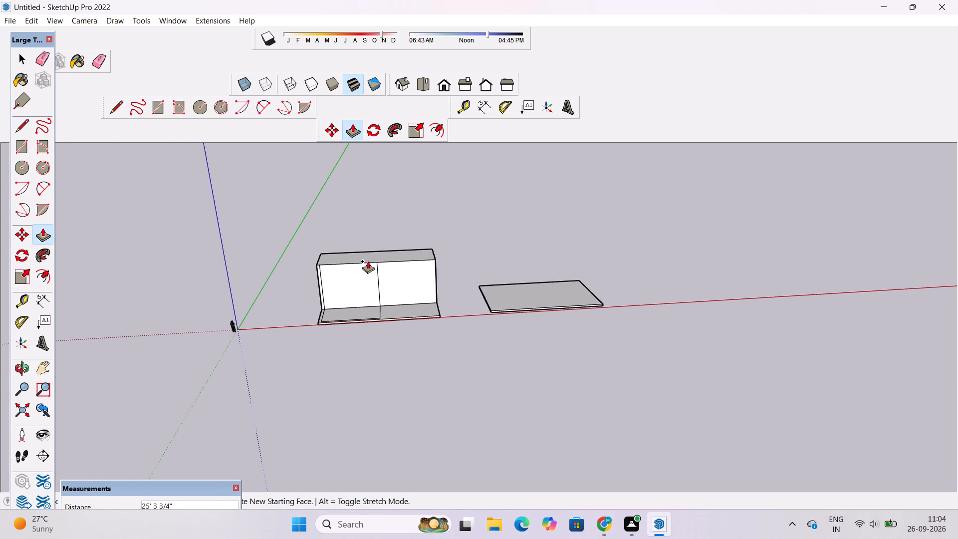
scroll(368, 261, "up", 4)
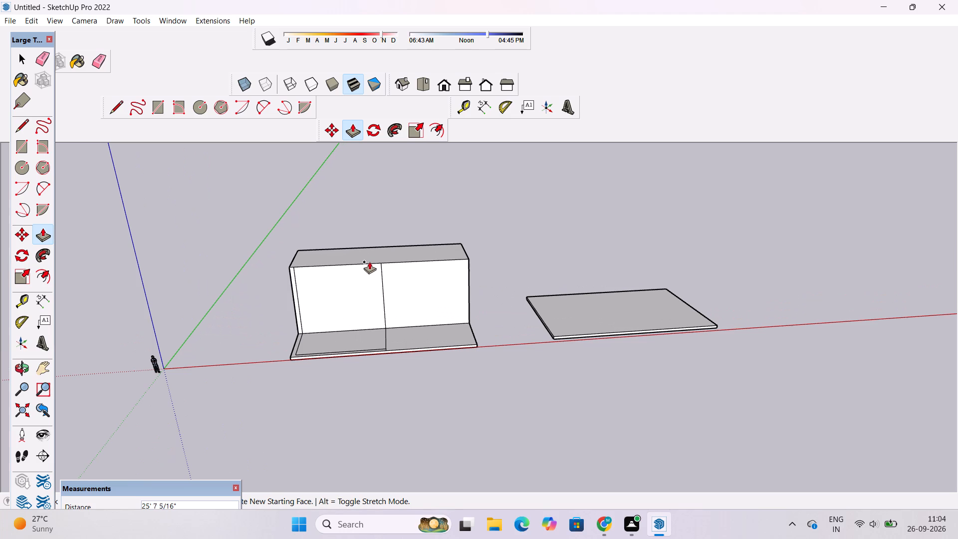
scroll(370, 263, "up", 2)
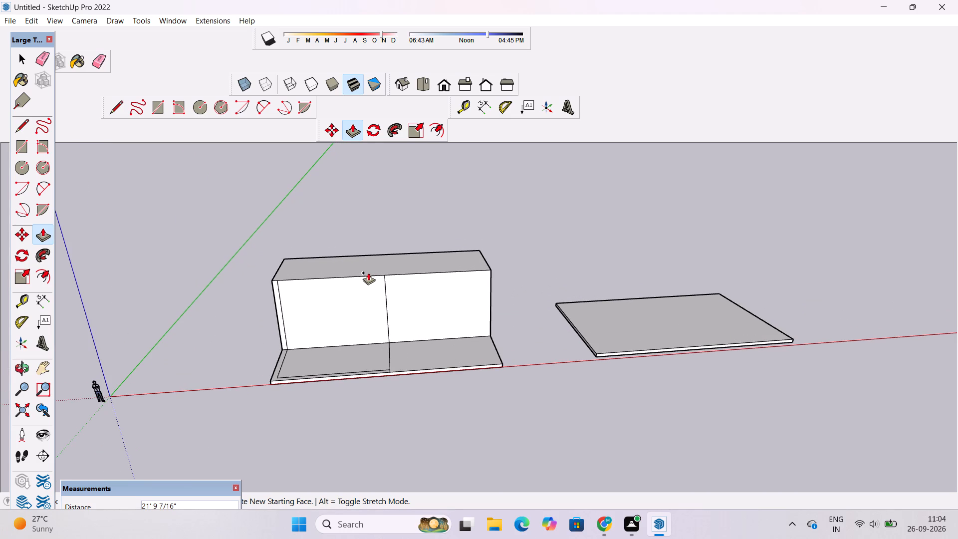
scroll(368, 268, "up", 4)
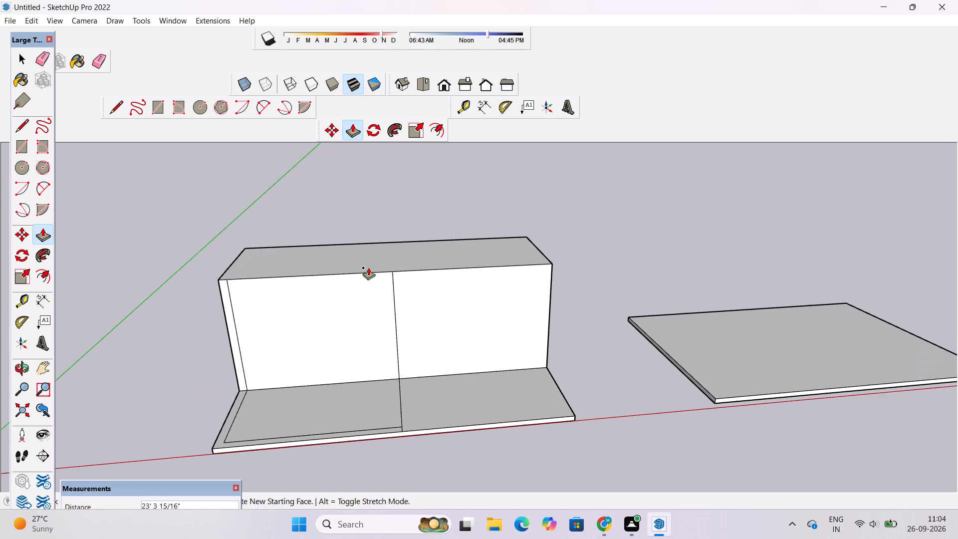
scroll(368, 268, "up", 4)
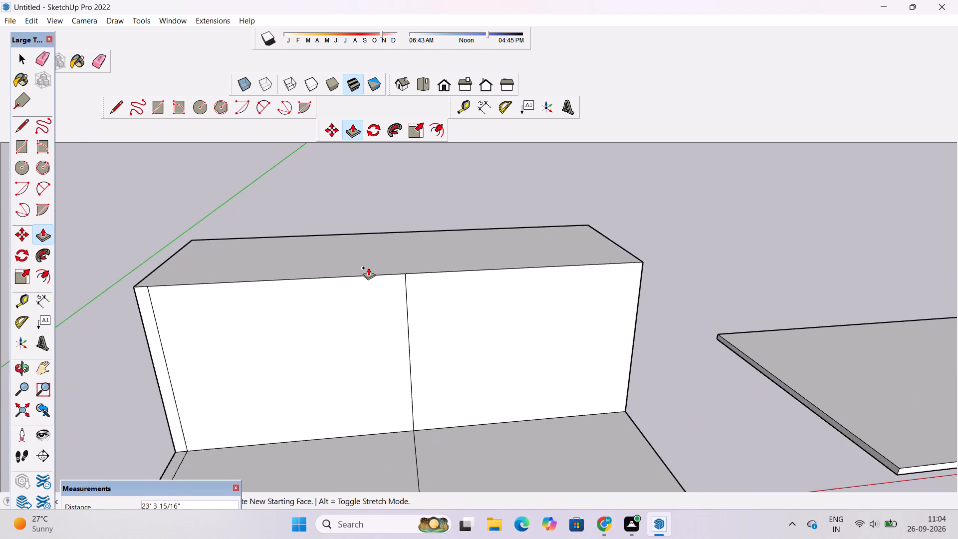
scroll(368, 268, "up", 1)
scroll(368, 268, "down", 4)
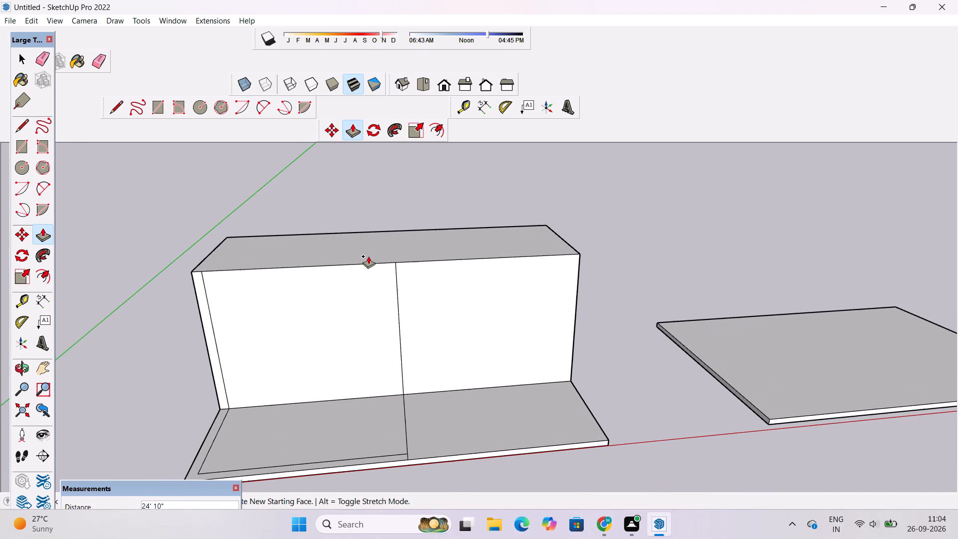
scroll(368, 256, "up", 3)
scroll(368, 256, "down", 2)
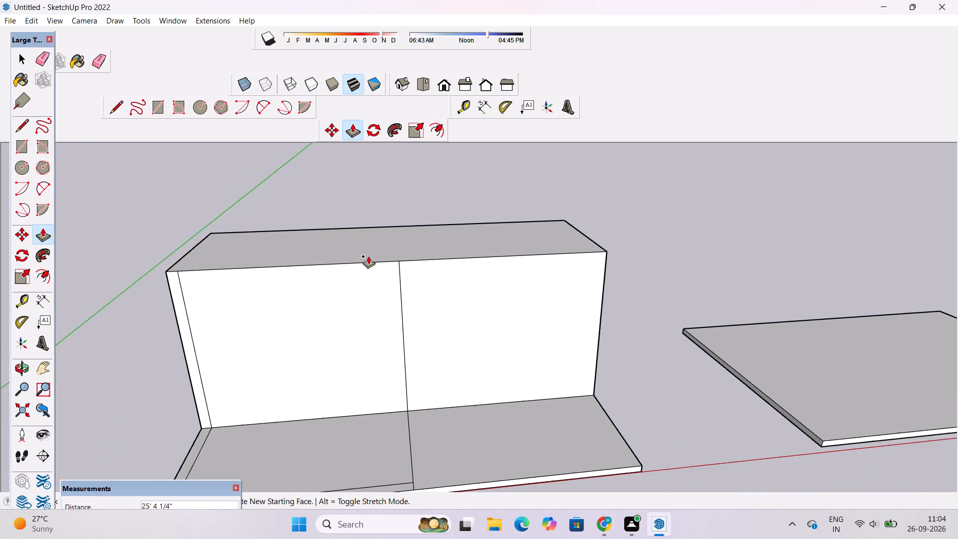
scroll(368, 256, "down", 2)
scroll(368, 257, "up", 3)
scroll(368, 257, "down", 4)
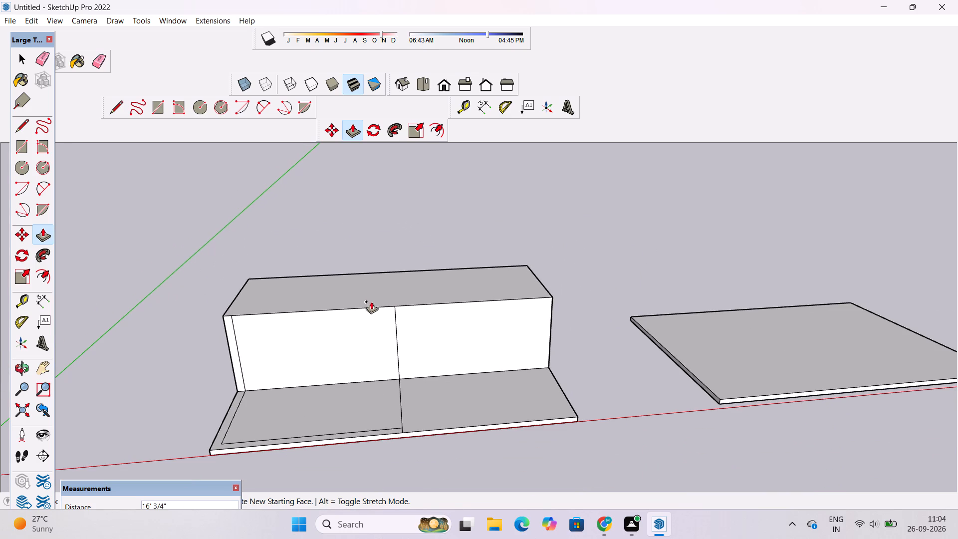
scroll(370, 222, "down", 5)
scroll(370, 223, "up", 4)
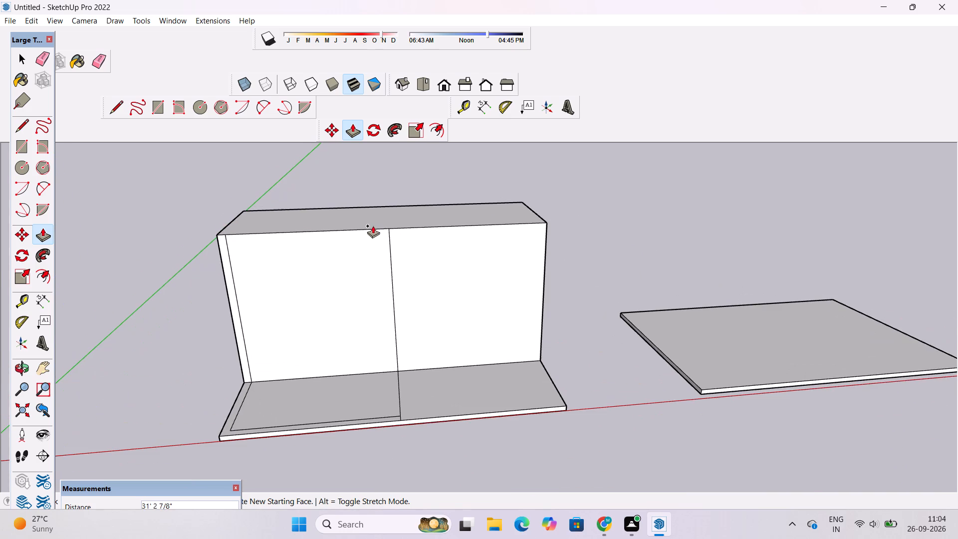
scroll(373, 226, "up", 1)
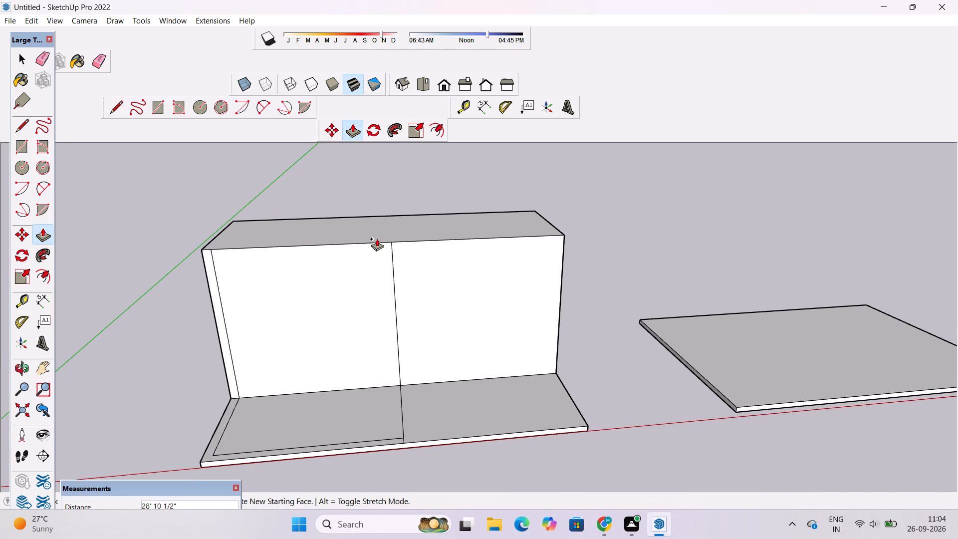
type("28'")
key("Return")
Examine the raised rear block from several angles, focusing on its front face, end corner and the base's inset lines.
key("o")
scroll(371, 275, "down", 4)
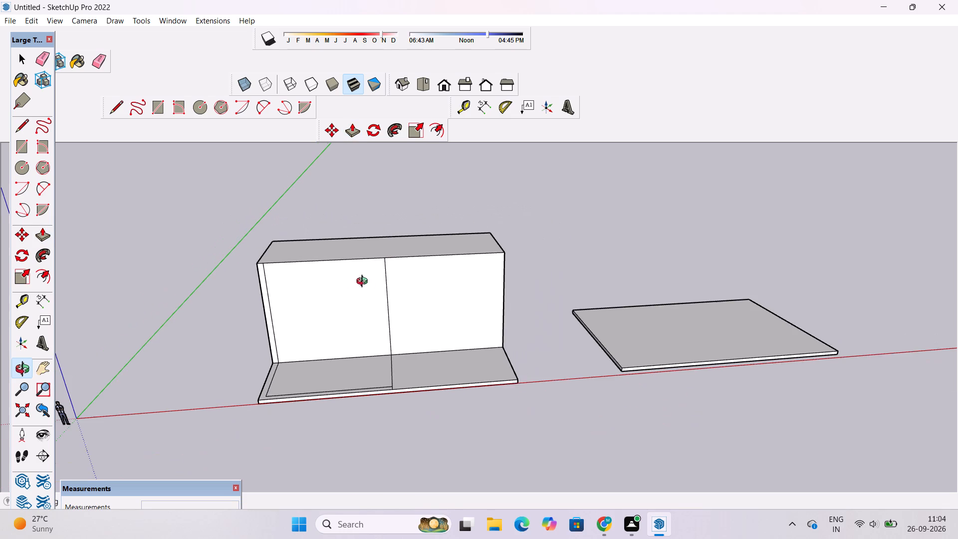
left_click_drag(389, 290, 380, 384)
scroll(349, 290, "up", 3)
left_click_drag(427, 316, 346, 311)
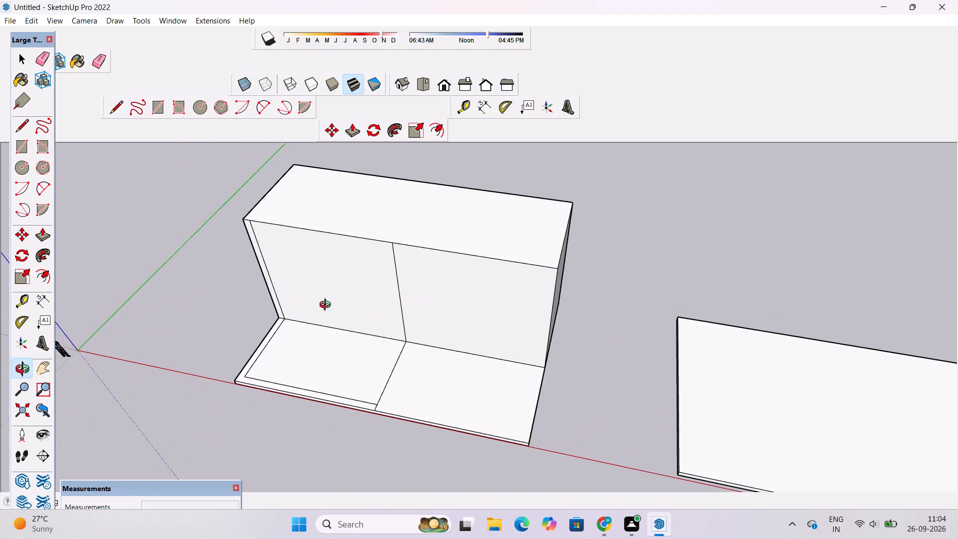
scroll(263, 304, "down", 6)
left_click_drag(230, 318, 499, 292)
scroll(469, 326, "down", 2)
left_click_drag(383, 412, 366, 355, "shift")
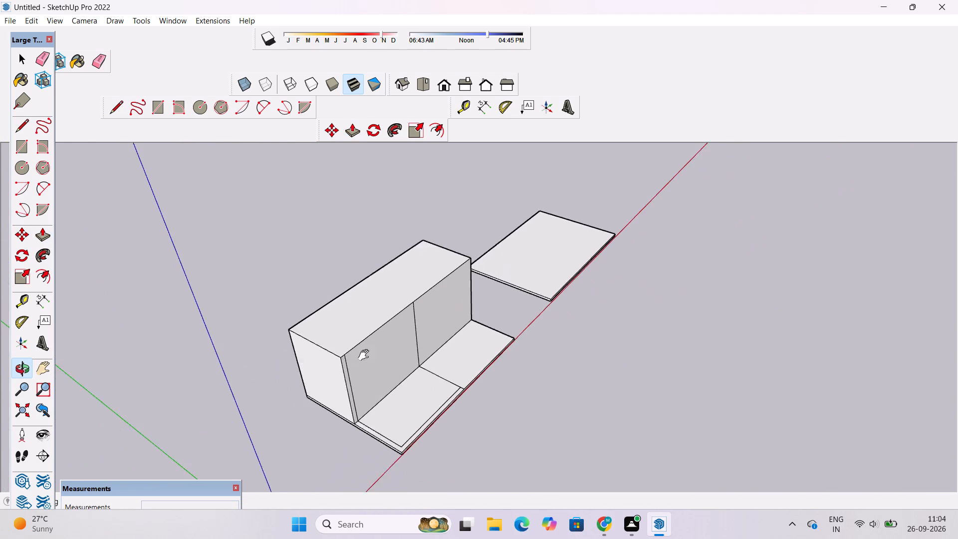
left_click_drag(366, 355, 358, 327, "shift")
scroll(357, 342, "up", 4)
left_click_drag(354, 380, 336, 320)
scroll(334, 324, "up", 6)
left_click_drag(334, 332, 319, 412)
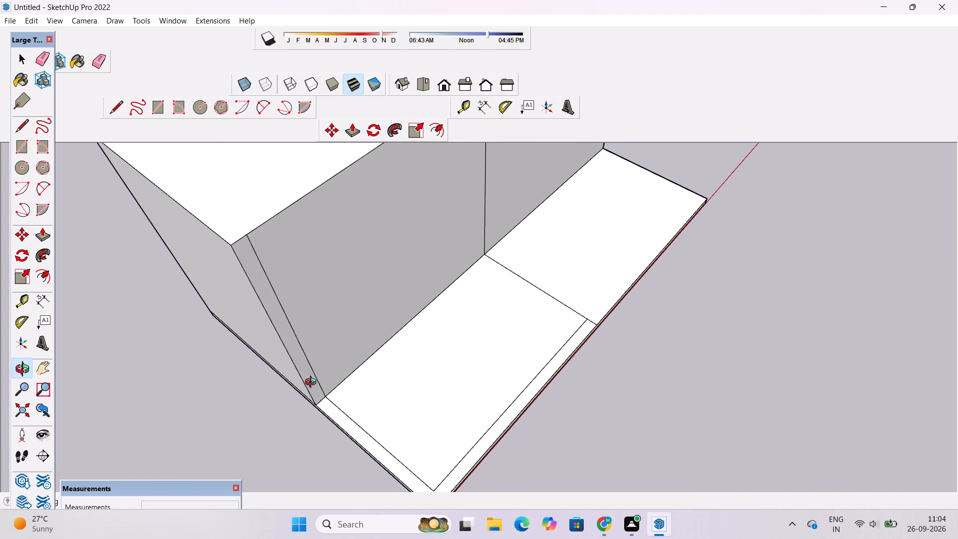
scroll(310, 373, "down", 5)
left_click_drag(333, 352, 334, 371)
scroll(336, 365, "up", 5)
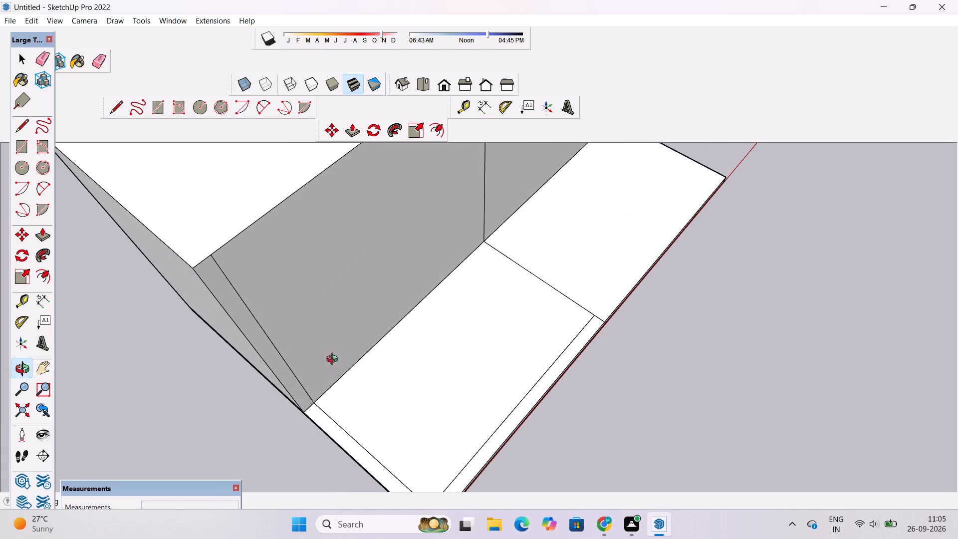
left_click_drag(263, 355, 313, 356)
left_click_drag(314, 356, 320, 364, "shift")
left_click_drag(320, 364, 311, 361)
left_click(308, 360)
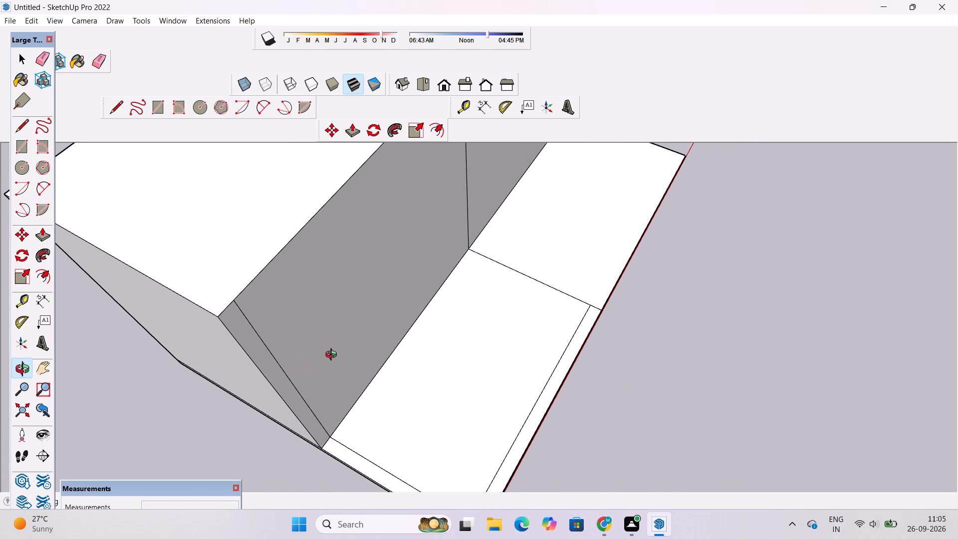
left_click_drag(333, 355, 320, 342)
left_click_drag(320, 342, 413, 396, "shift")
left_click_drag(398, 408, 396, 399, "shift")
left_click(396, 399, "shift")
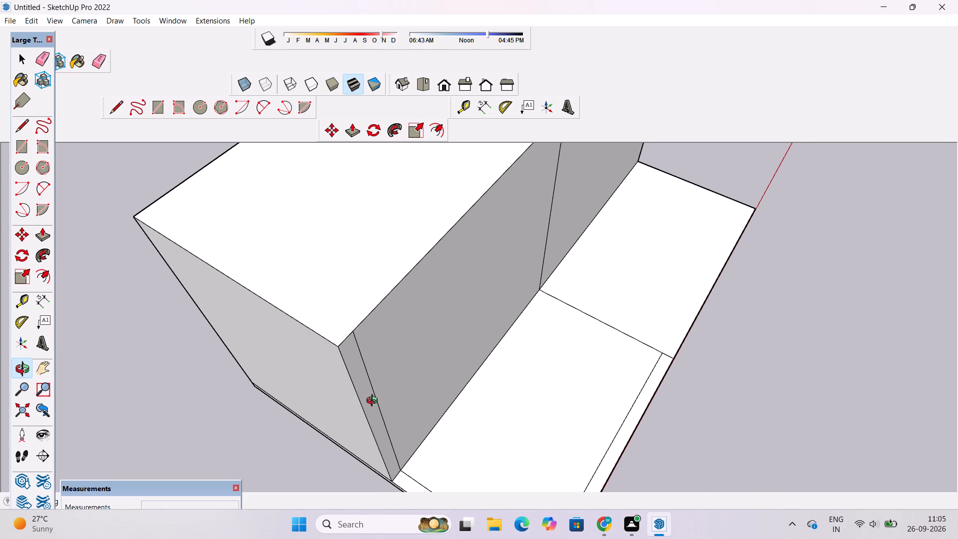
Erase the vertical line beside the end corner on the raised block's front face, above the base's inset line.
scroll(374, 399, "down", 1)
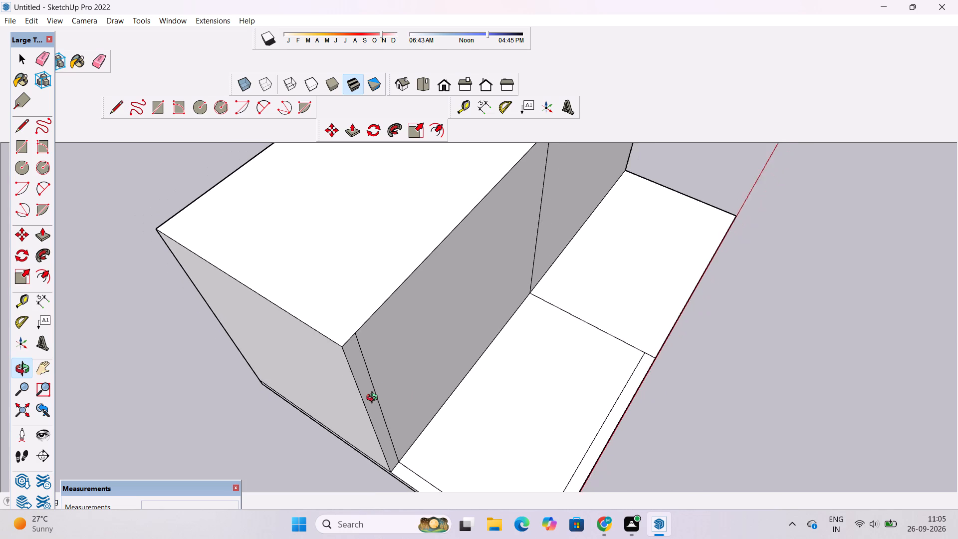
scroll(374, 399, "down", 1)
left_click_drag(371, 392, 293, 389, "shift")
scroll(295, 409, "up", 2)
left_click_drag(326, 407, 266, 342)
scroll(263, 328, "down", 6)
left_click_drag(273, 357, 277, 373)
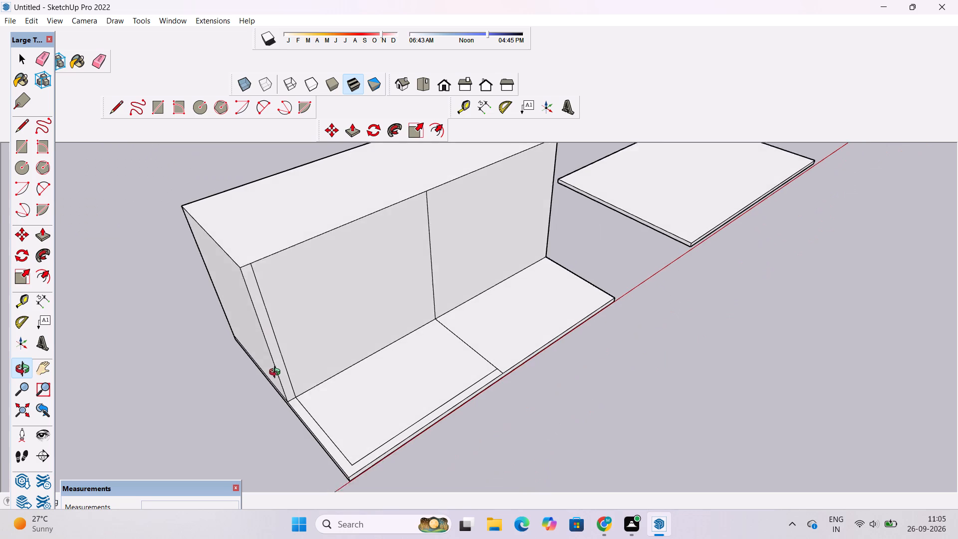
left_click_drag(277, 373, 277, 374)
left_click_drag(277, 363, 288, 368, "shift")
scroll(288, 368, "down", 3)
scroll(290, 344, "up", 3)
left_click_drag(290, 343, 308, 360, "shift")
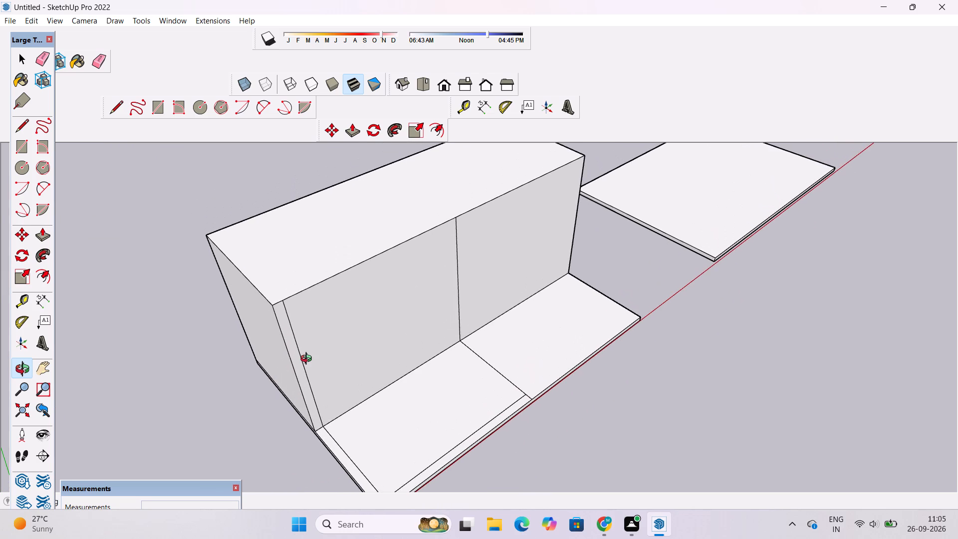
key("e")
left_click_drag(303, 336, 297, 348)
key("space")
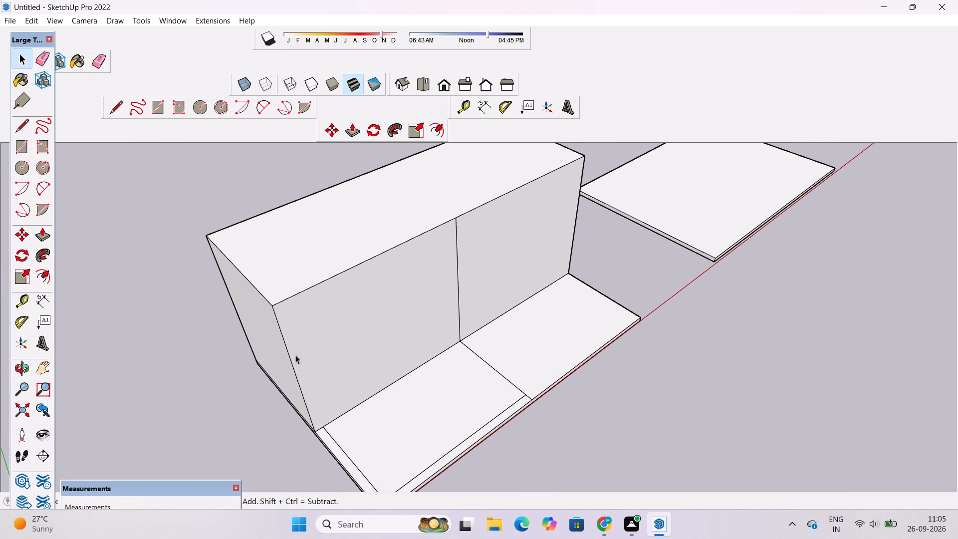
Examine the raised rear block from close up and from a distance, including its front dividing line, the base's inset lines and the neighbouring slab copy.
scroll(290, 375, "down", 1)
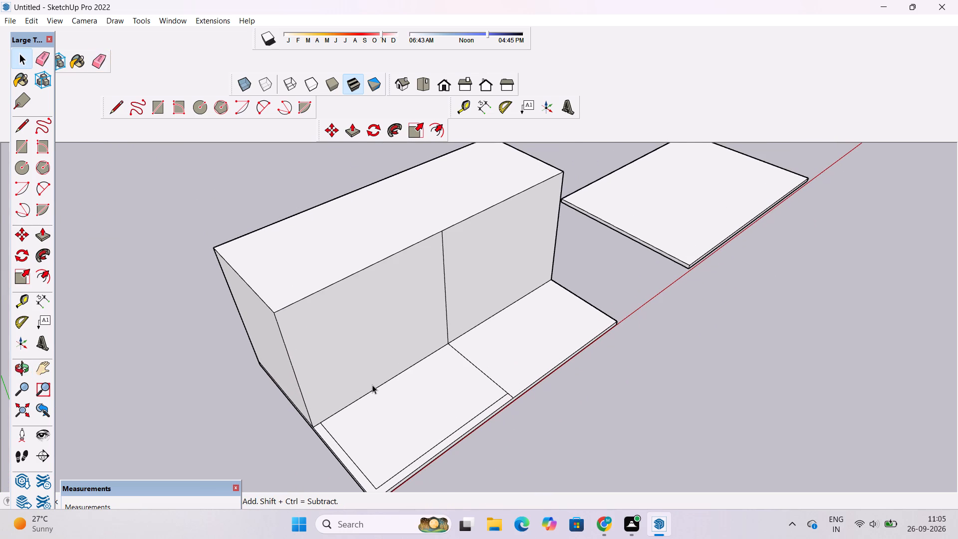
scroll(372, 385, "up", 4)
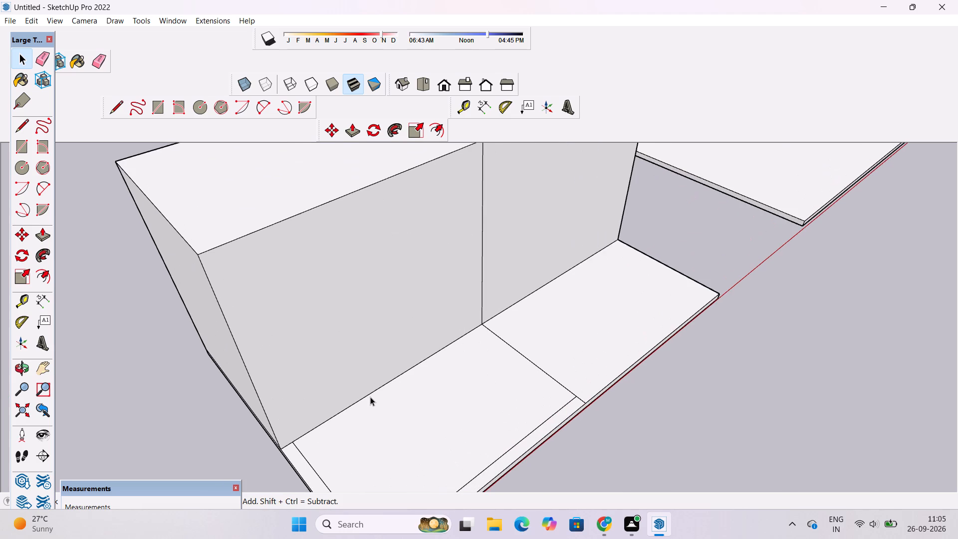
scroll(370, 397, "down", 1)
key("space")
type("o")
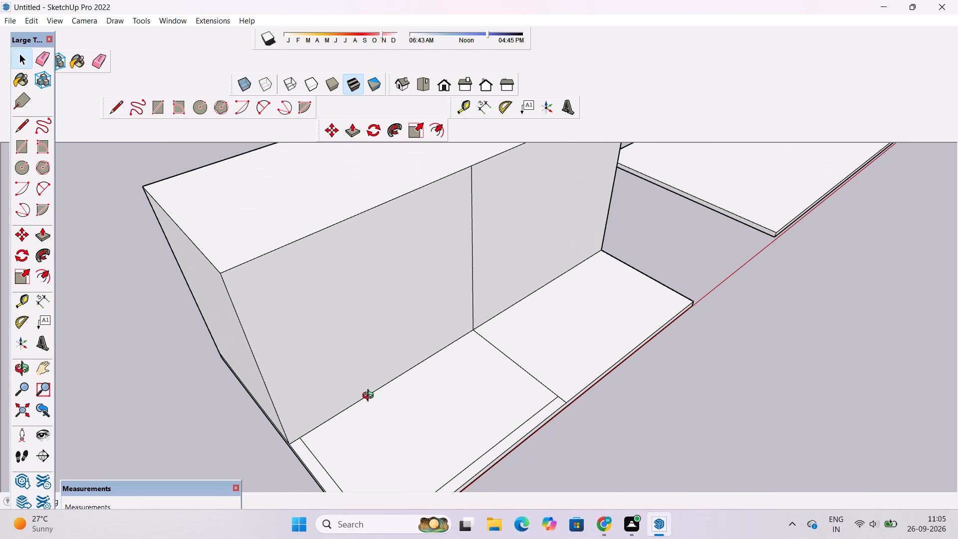
left_click_drag(370, 397, 369, 391, "shift")
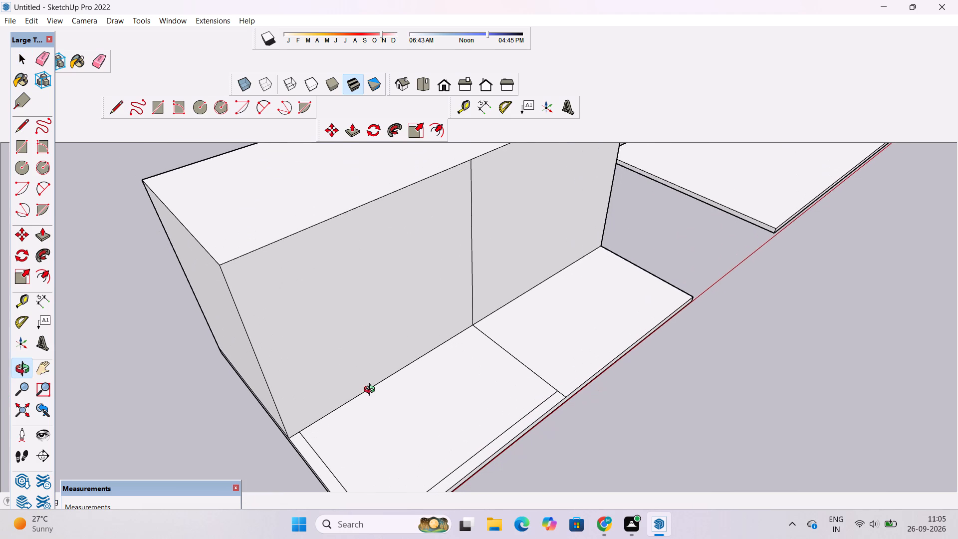
scroll(372, 391, "up", 4)
scroll(372, 391, "down", 3)
left_click_drag(372, 389, 418, 405, "shift")
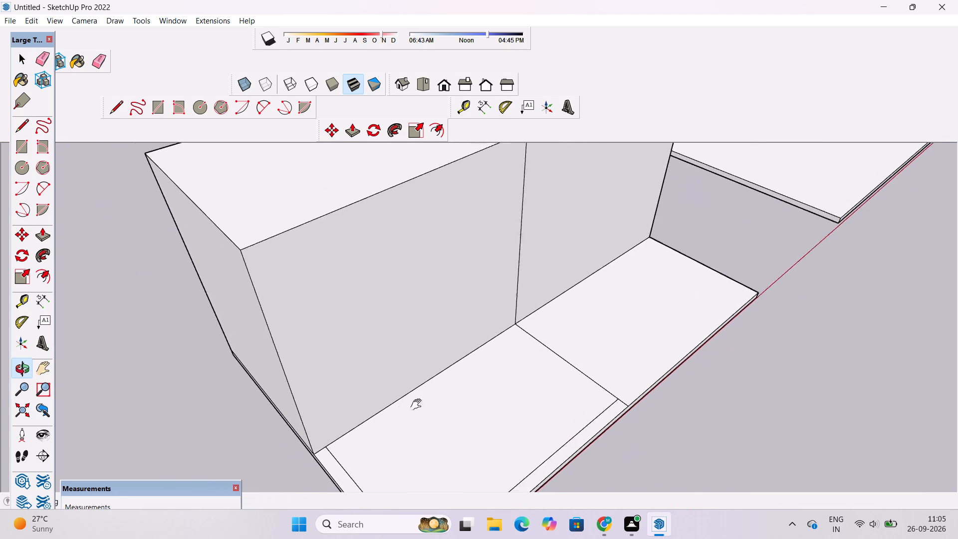
left_click_drag(418, 405, 431, 425, "shift")
scroll(419, 411, "down", 9)
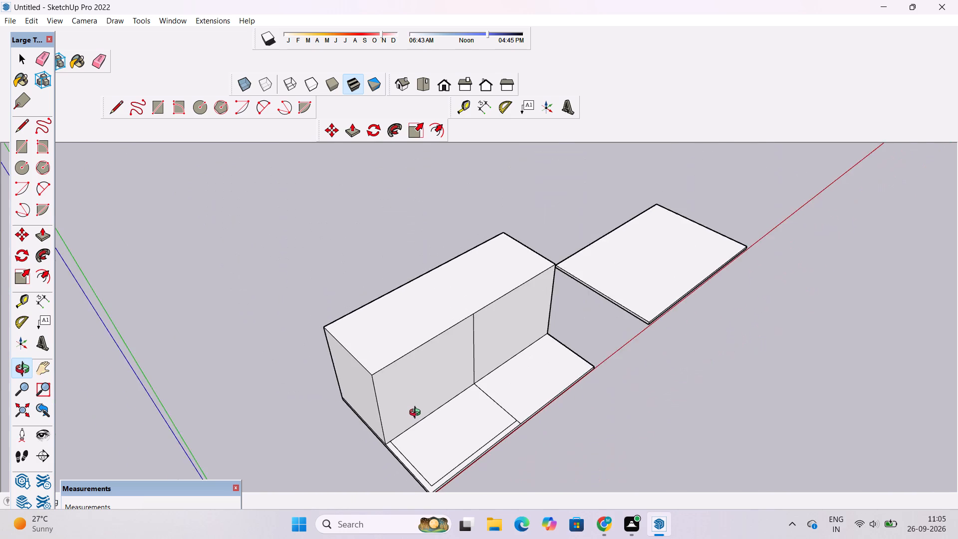
scroll(417, 414, "up", 5)
left_click_drag(399, 395, 354, 354)
scroll(354, 354, "down", 5)
left_click_drag(351, 384, 320, 313, "shift")
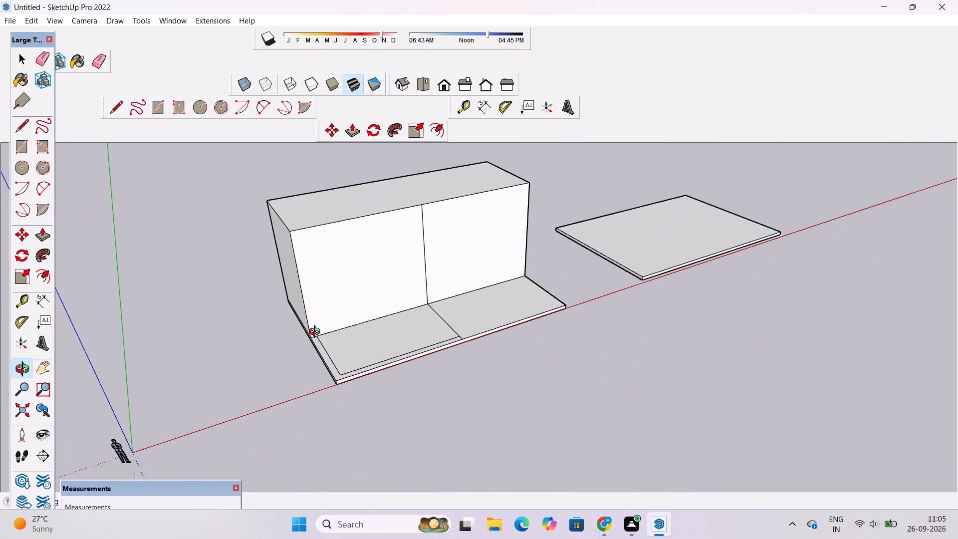
left_click_drag(317, 333, 333, 349)
left_click(333, 349)
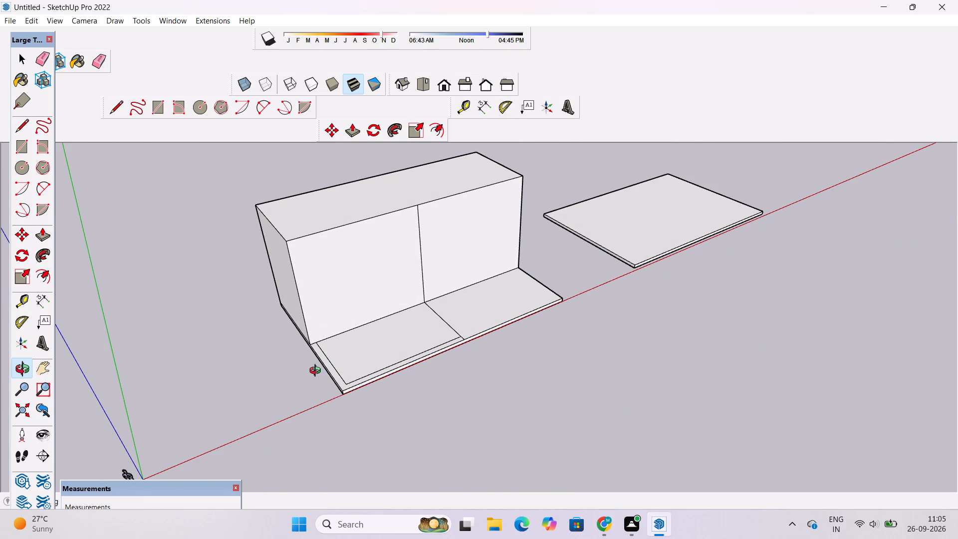
scroll(311, 324, "down", 4)
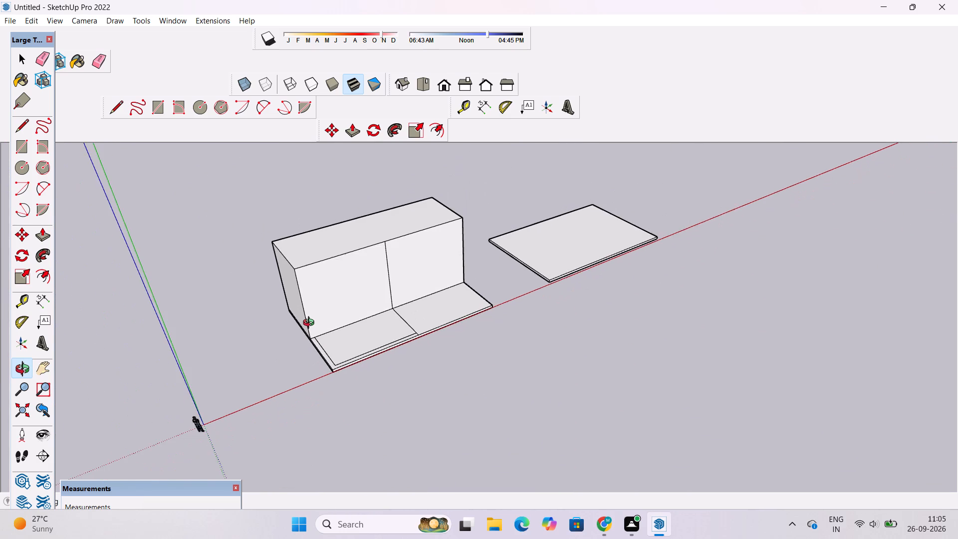
scroll(311, 324, "up", 1)
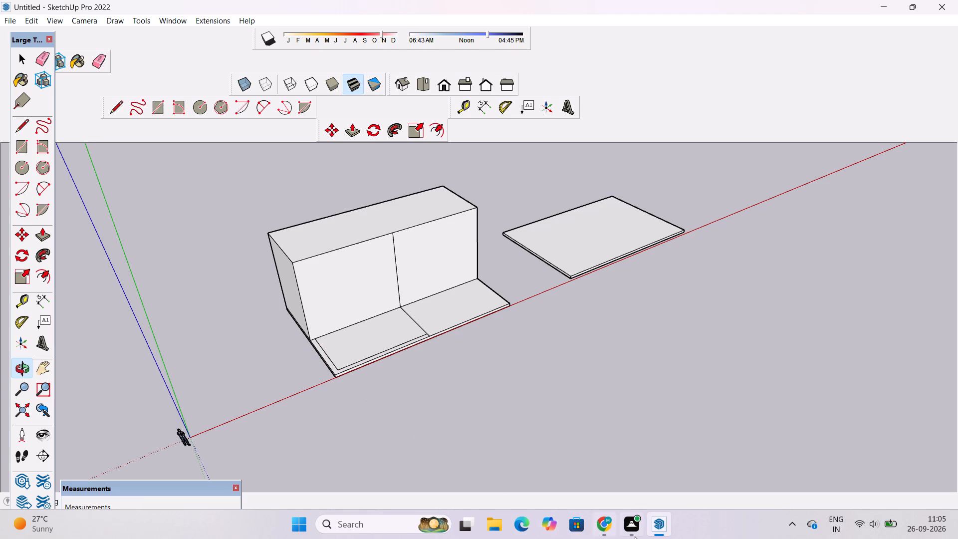
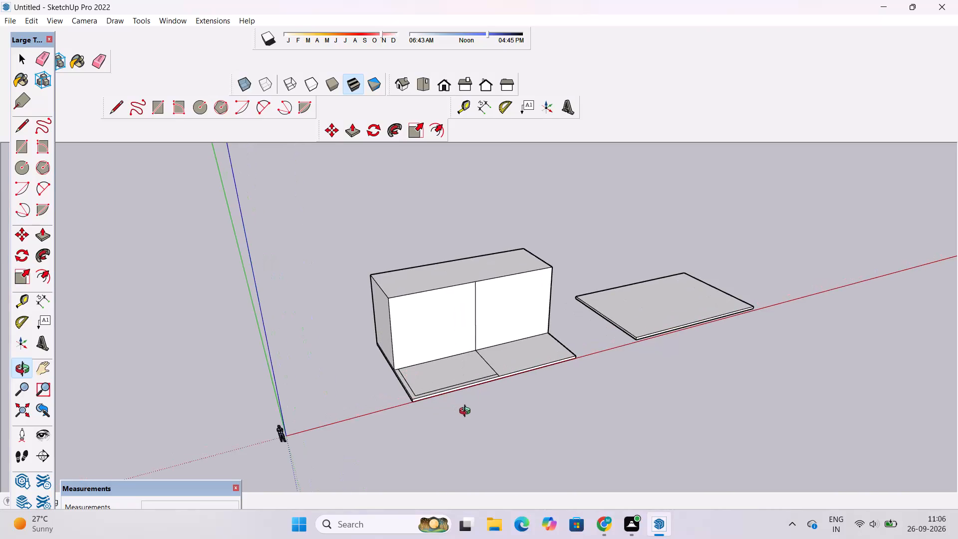
Examine the raised rear block, the base's inset lines and the neighbouring slab copy from oblique, frontal and higher viewpoints.
scroll(464, 406, "up", 4)
scroll(461, 402, "down", 2)
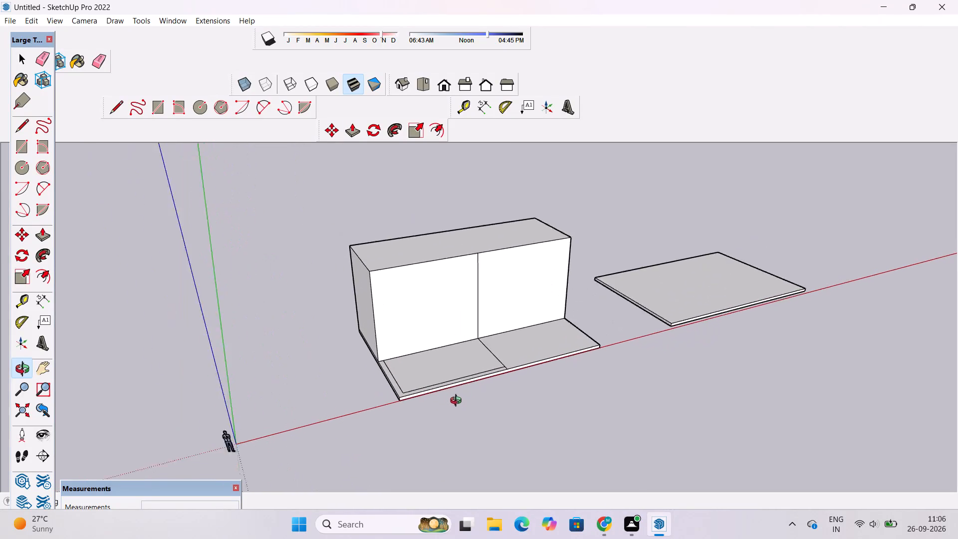
scroll(458, 402, "down", 2)
left_click_drag(454, 372, 447, 412)
scroll(447, 370, "up", 9)
scroll(446, 369, "down", 1)
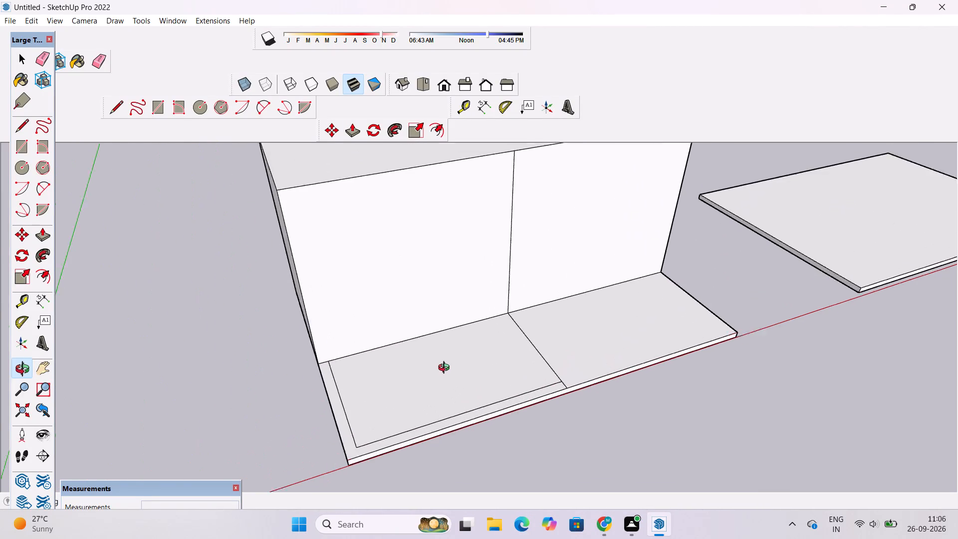
scroll(446, 369, "down", 16)
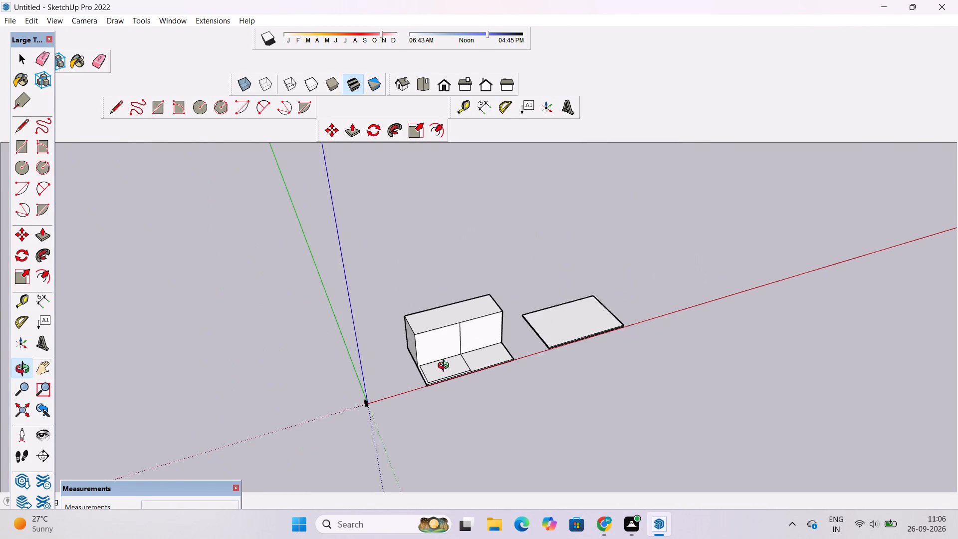
scroll(446, 367, "up", 3)
scroll(438, 538, "up", 1)
scroll(232, 313, "down", 3)
scroll(231, 315, "up", 1)
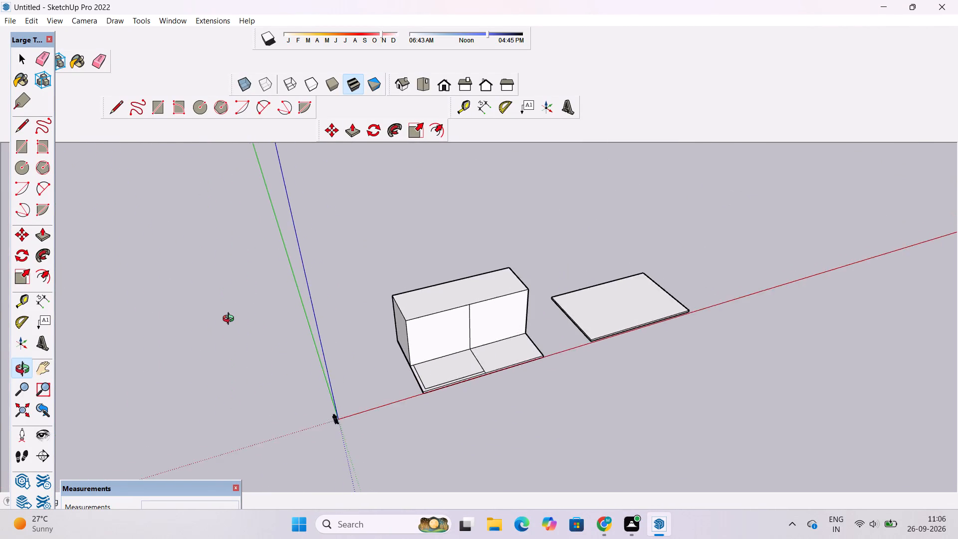
scroll(231, 320, "up", 13)
scroll(224, 318, "down", 9)
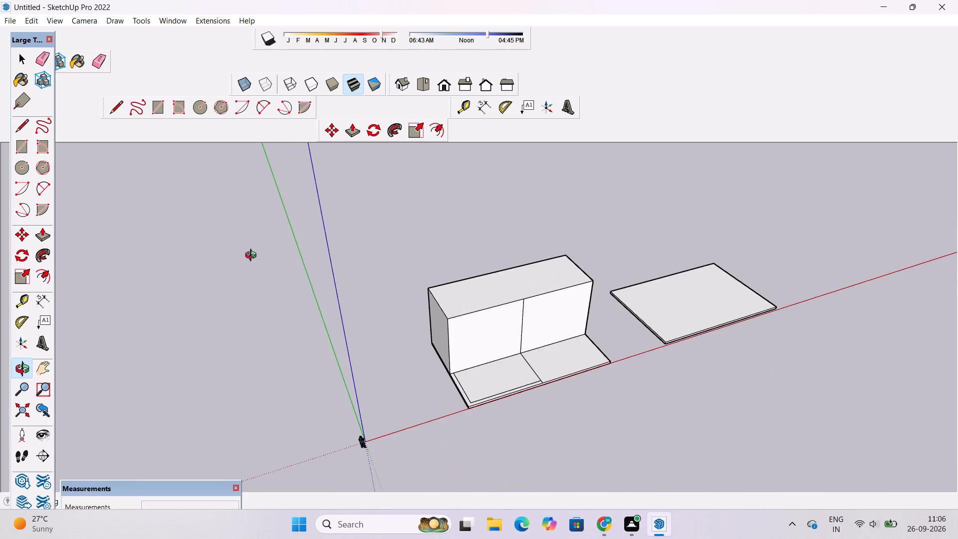
scroll(252, 254, "down", 1)
left_click_drag(505, 427, 421, 364)
scroll(420, 364, "up", 4)
scroll(418, 379, "down", 1)
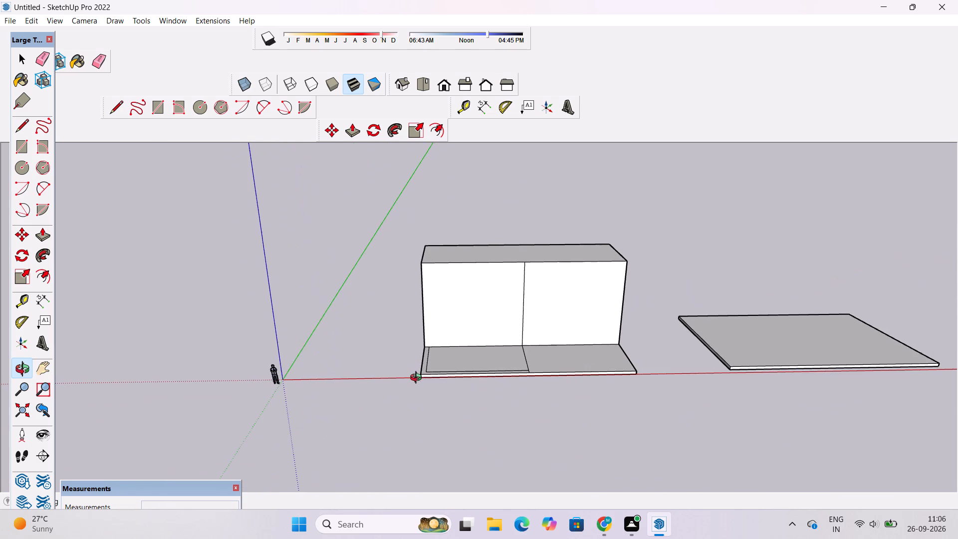
left_click_drag(419, 382, 395, 370, "shift")
scroll(395, 369, "down", 7, "shift")
left_click_drag(437, 337, 427, 439)
scroll(427, 404, "up", 6)
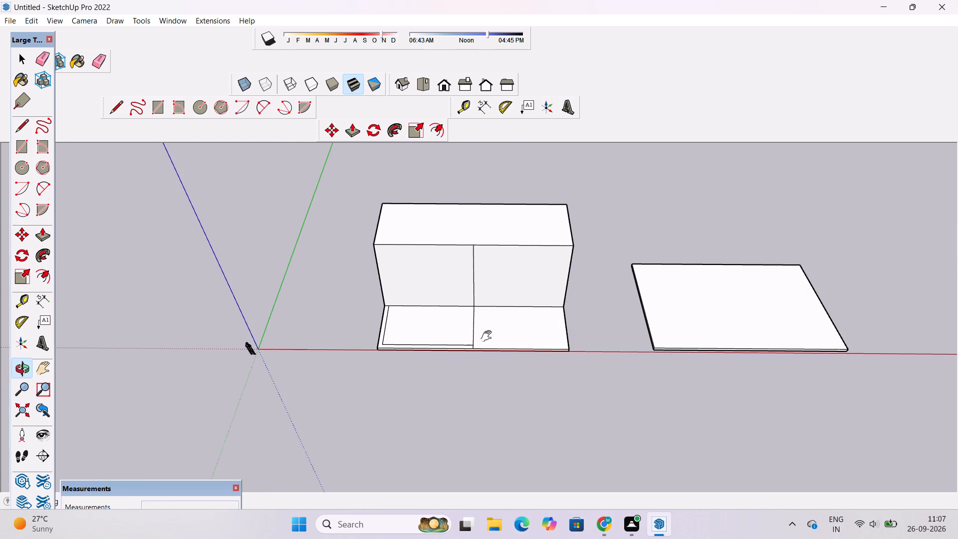
scroll(541, 364, "up", 4)
left_click_drag(507, 370, 497, 481, "shift")
left_click_drag(492, 505, 521, 380)
scroll(494, 382, "down", 6)
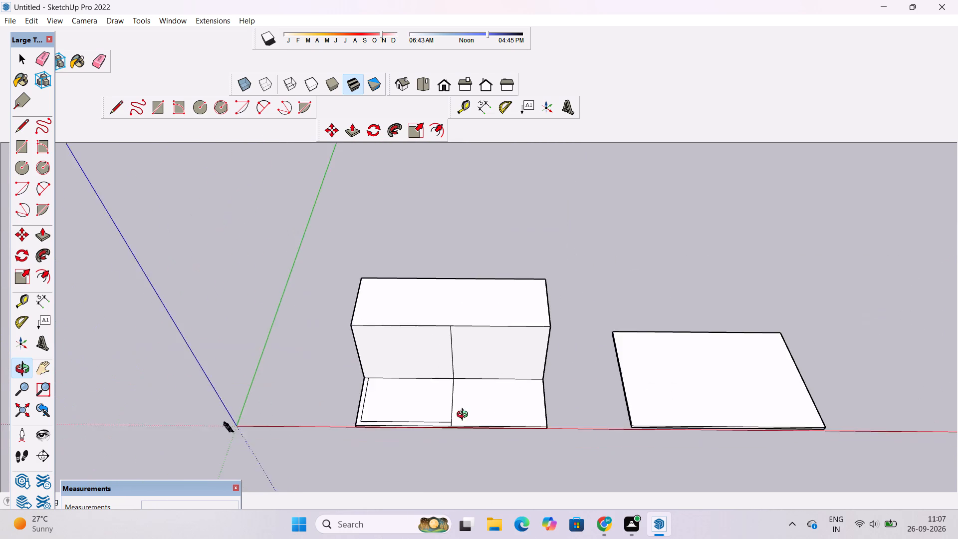
left_click_drag(461, 411, 482, 349)
left_click_drag(444, 385, 471, 357, "shift")
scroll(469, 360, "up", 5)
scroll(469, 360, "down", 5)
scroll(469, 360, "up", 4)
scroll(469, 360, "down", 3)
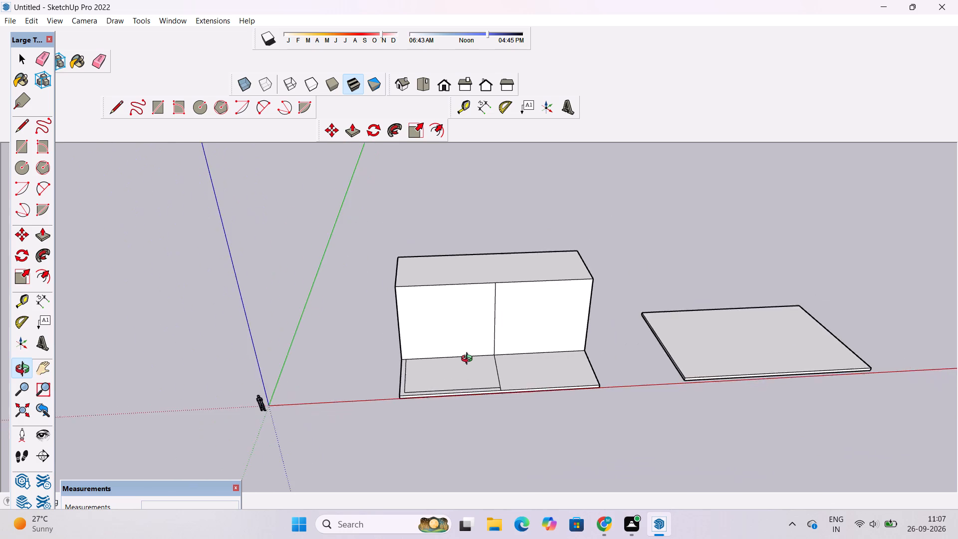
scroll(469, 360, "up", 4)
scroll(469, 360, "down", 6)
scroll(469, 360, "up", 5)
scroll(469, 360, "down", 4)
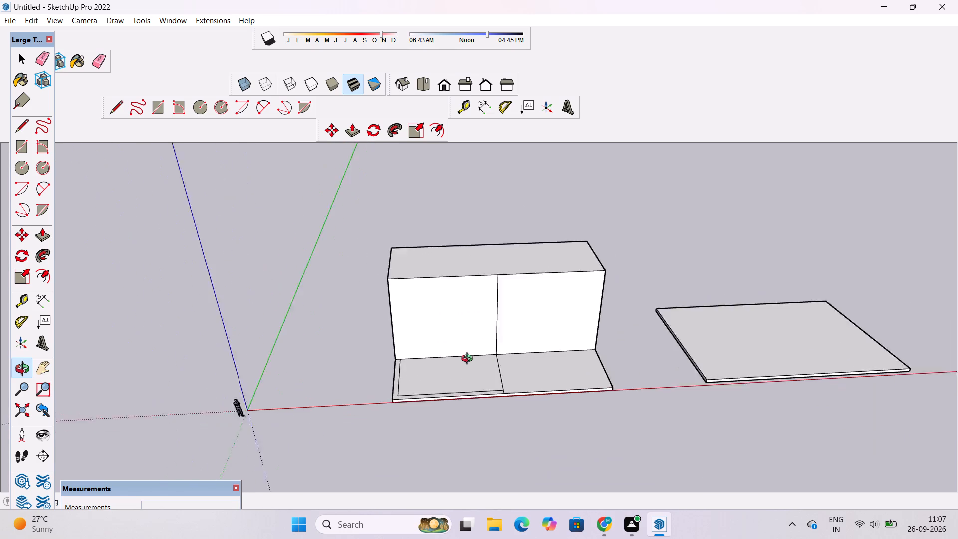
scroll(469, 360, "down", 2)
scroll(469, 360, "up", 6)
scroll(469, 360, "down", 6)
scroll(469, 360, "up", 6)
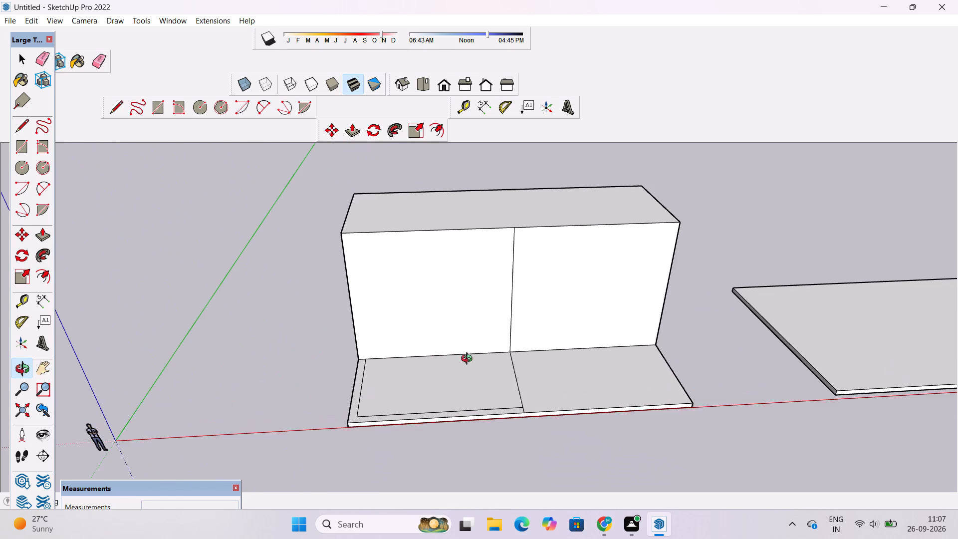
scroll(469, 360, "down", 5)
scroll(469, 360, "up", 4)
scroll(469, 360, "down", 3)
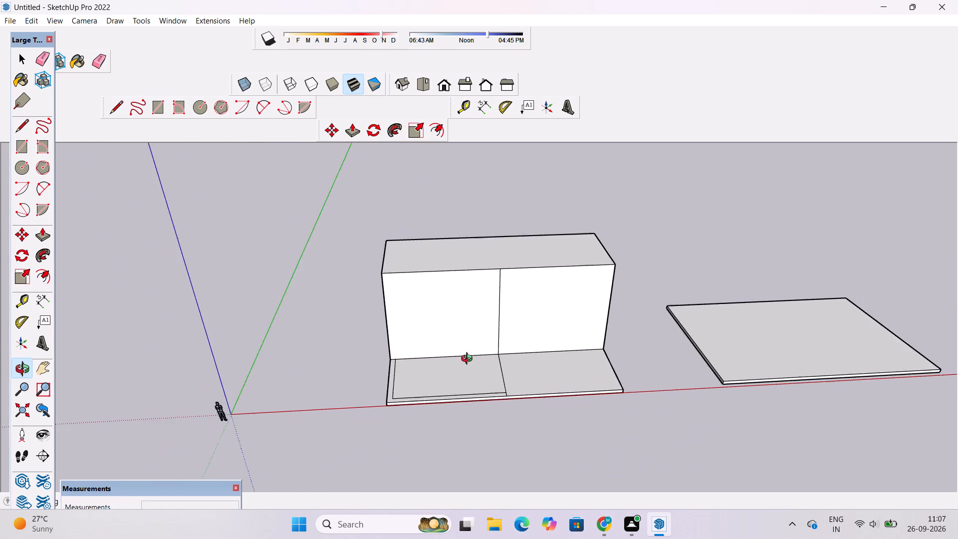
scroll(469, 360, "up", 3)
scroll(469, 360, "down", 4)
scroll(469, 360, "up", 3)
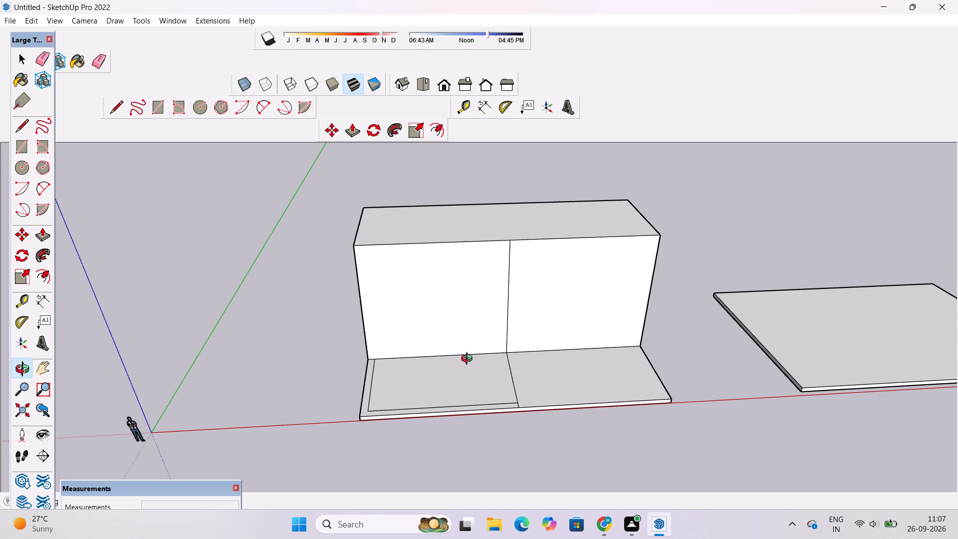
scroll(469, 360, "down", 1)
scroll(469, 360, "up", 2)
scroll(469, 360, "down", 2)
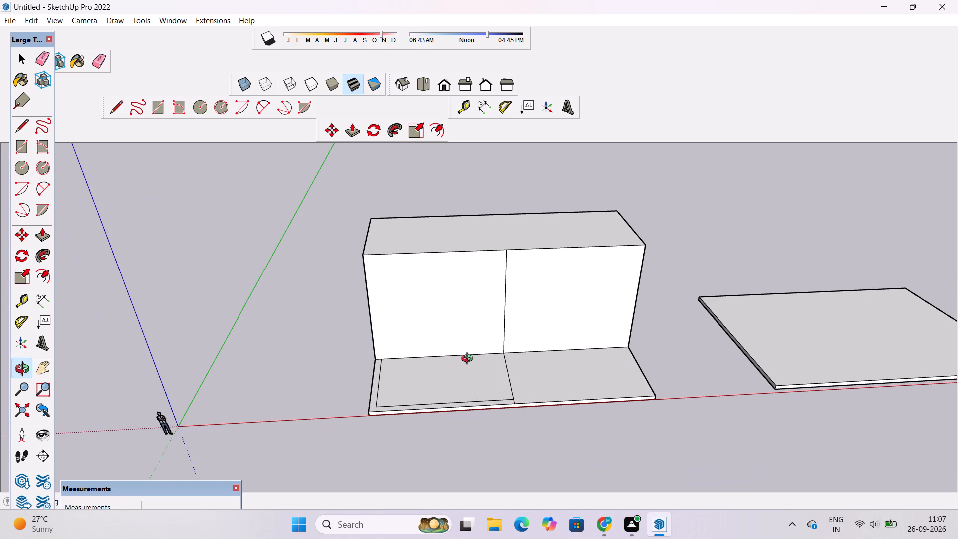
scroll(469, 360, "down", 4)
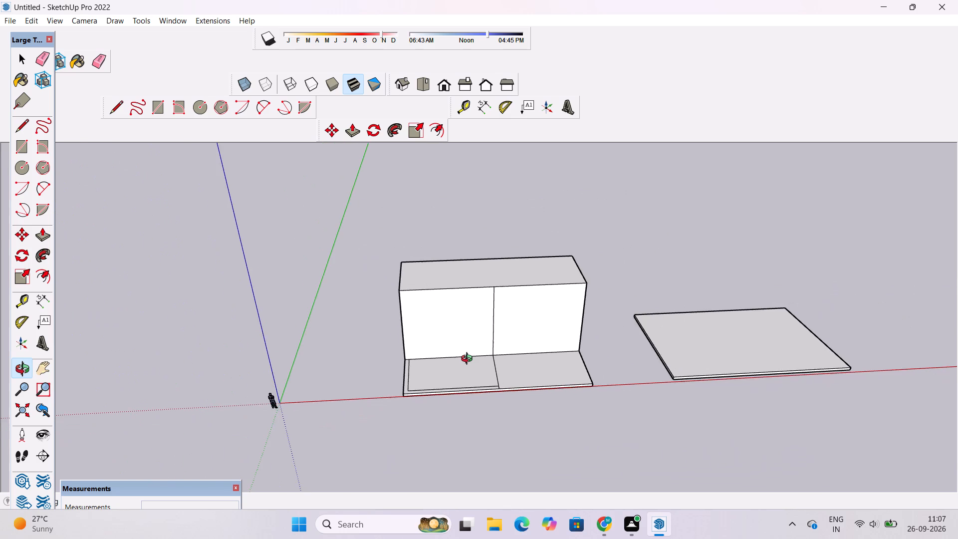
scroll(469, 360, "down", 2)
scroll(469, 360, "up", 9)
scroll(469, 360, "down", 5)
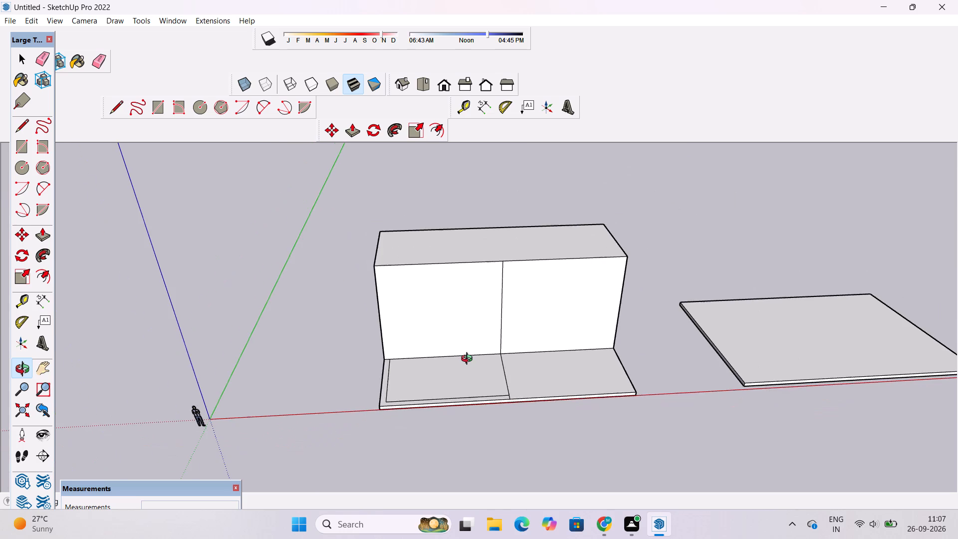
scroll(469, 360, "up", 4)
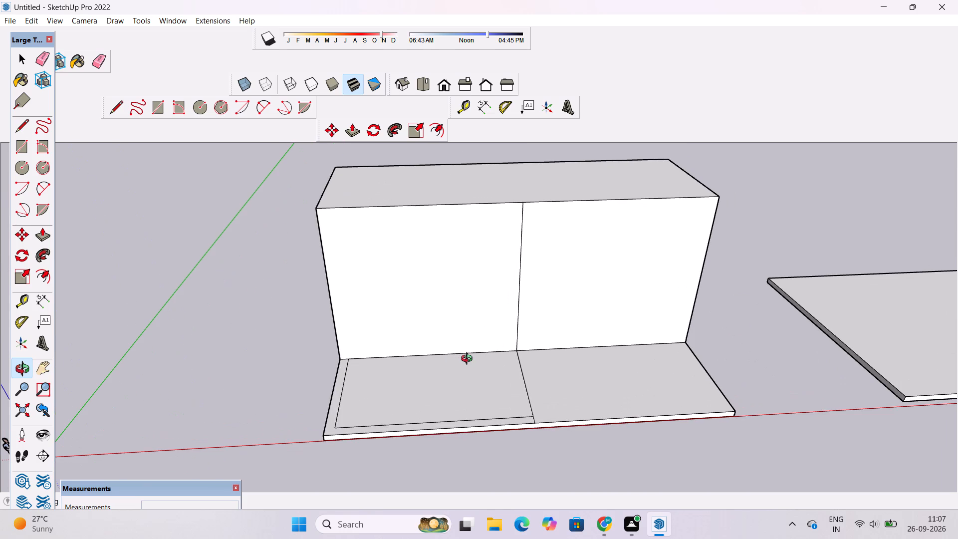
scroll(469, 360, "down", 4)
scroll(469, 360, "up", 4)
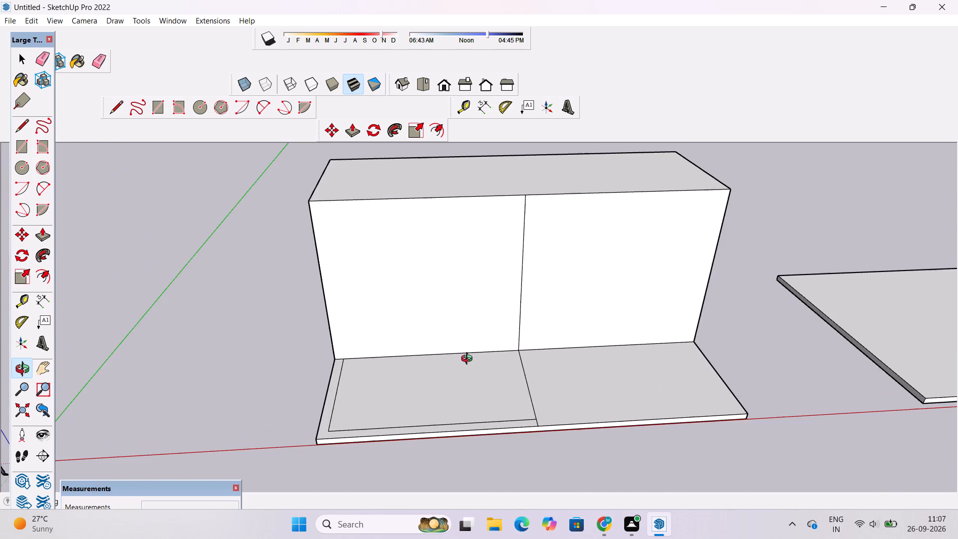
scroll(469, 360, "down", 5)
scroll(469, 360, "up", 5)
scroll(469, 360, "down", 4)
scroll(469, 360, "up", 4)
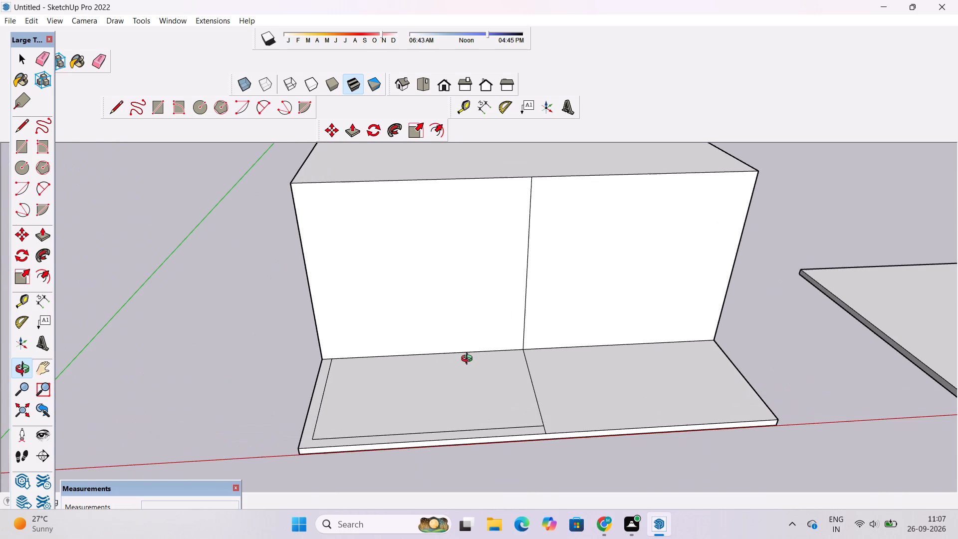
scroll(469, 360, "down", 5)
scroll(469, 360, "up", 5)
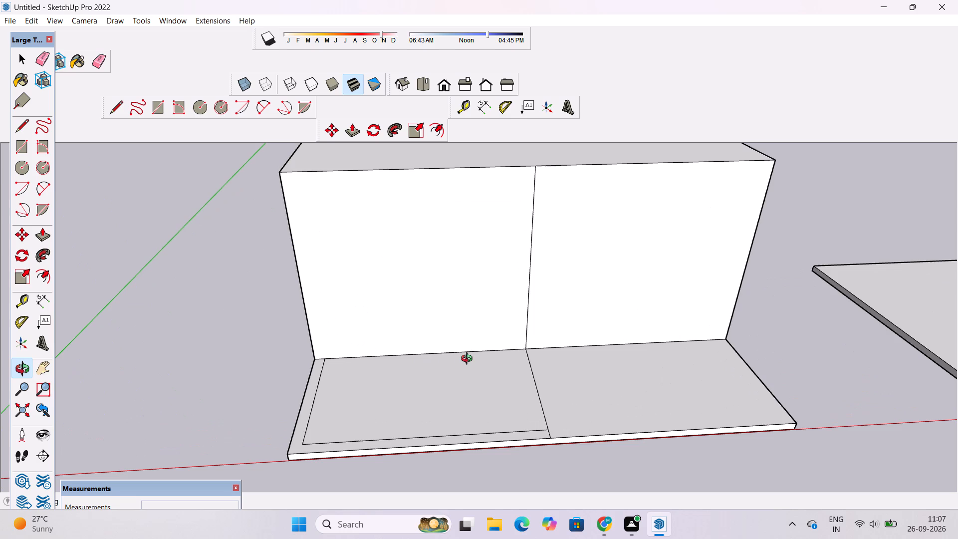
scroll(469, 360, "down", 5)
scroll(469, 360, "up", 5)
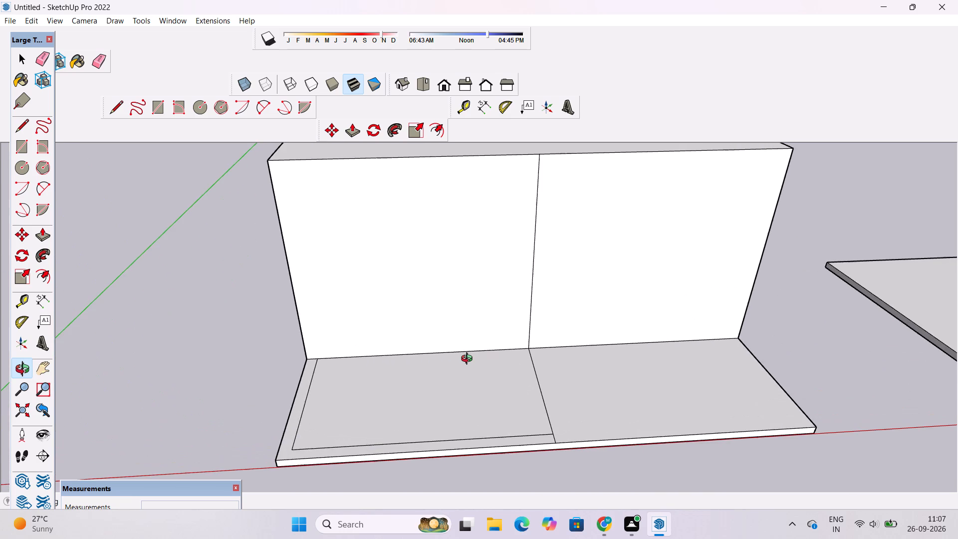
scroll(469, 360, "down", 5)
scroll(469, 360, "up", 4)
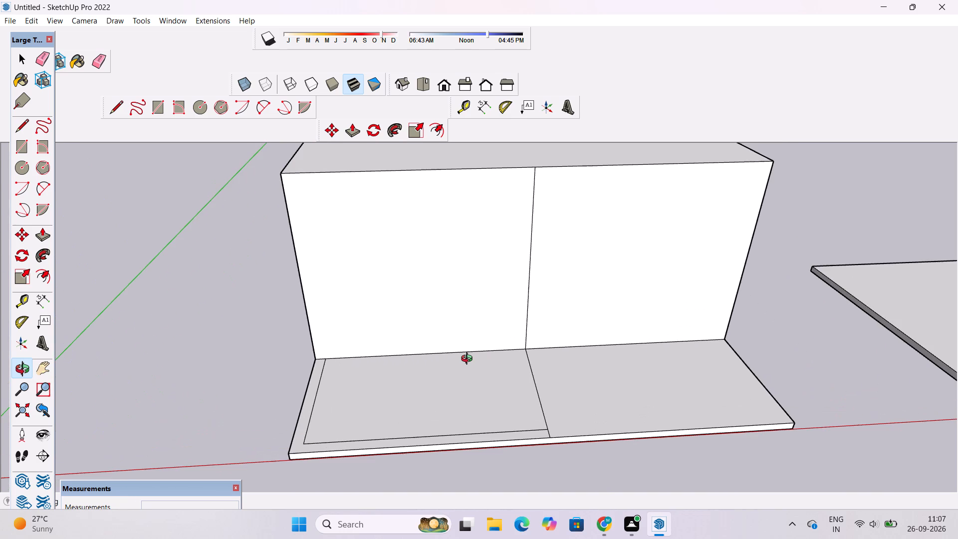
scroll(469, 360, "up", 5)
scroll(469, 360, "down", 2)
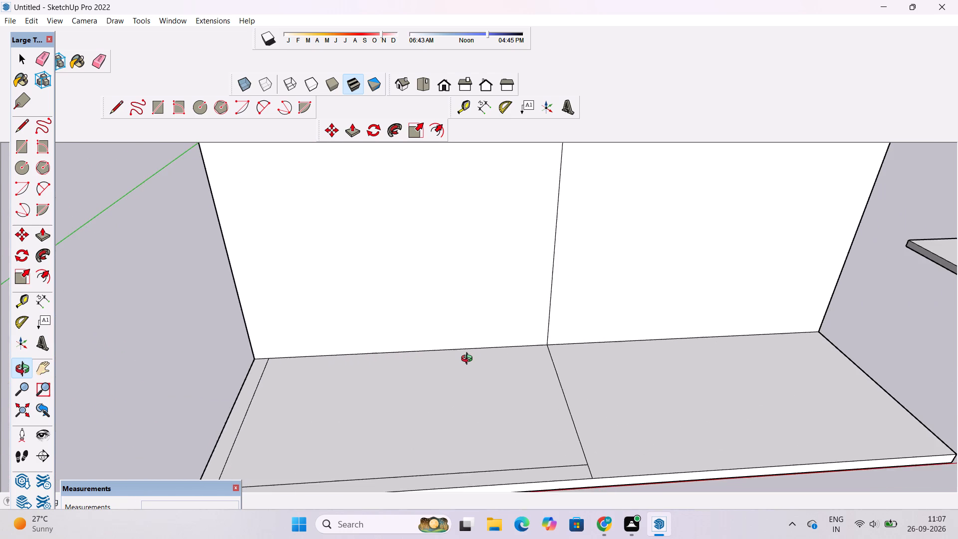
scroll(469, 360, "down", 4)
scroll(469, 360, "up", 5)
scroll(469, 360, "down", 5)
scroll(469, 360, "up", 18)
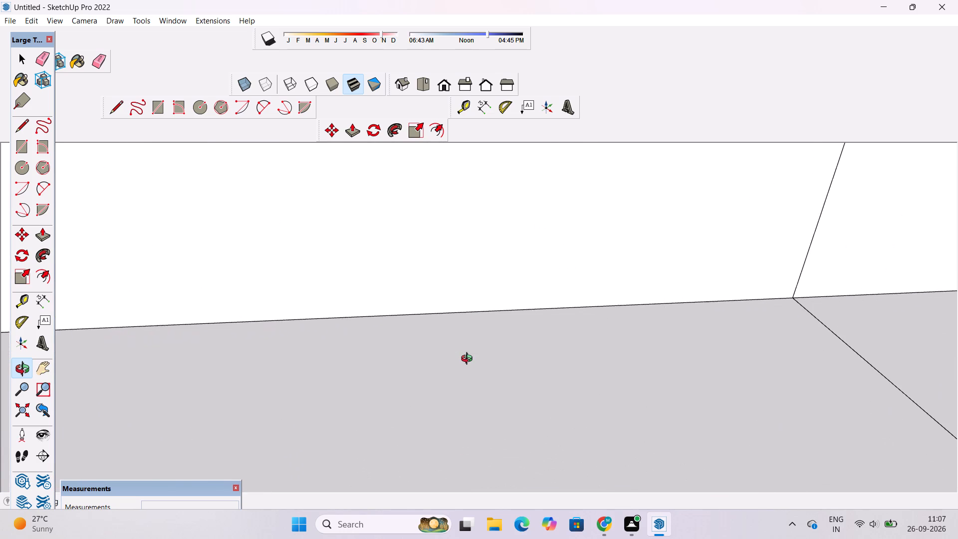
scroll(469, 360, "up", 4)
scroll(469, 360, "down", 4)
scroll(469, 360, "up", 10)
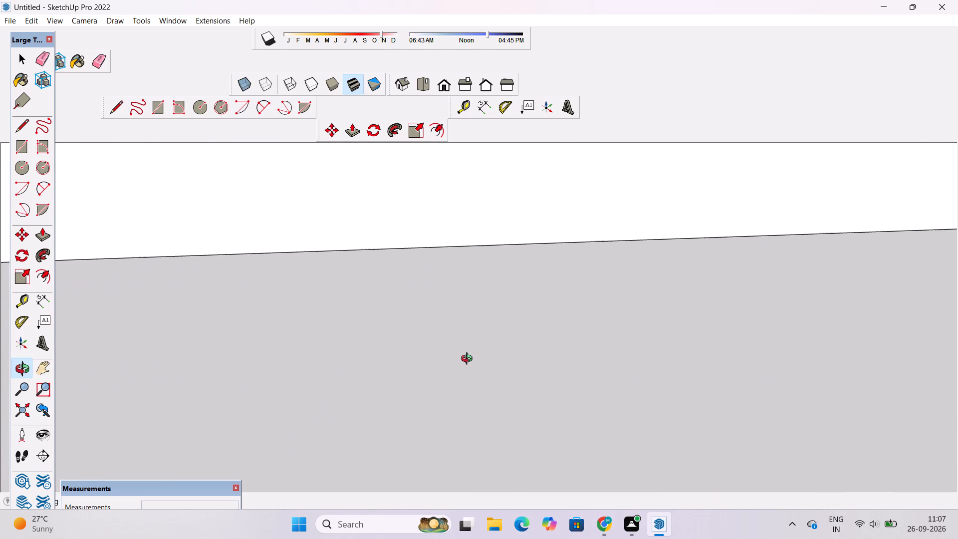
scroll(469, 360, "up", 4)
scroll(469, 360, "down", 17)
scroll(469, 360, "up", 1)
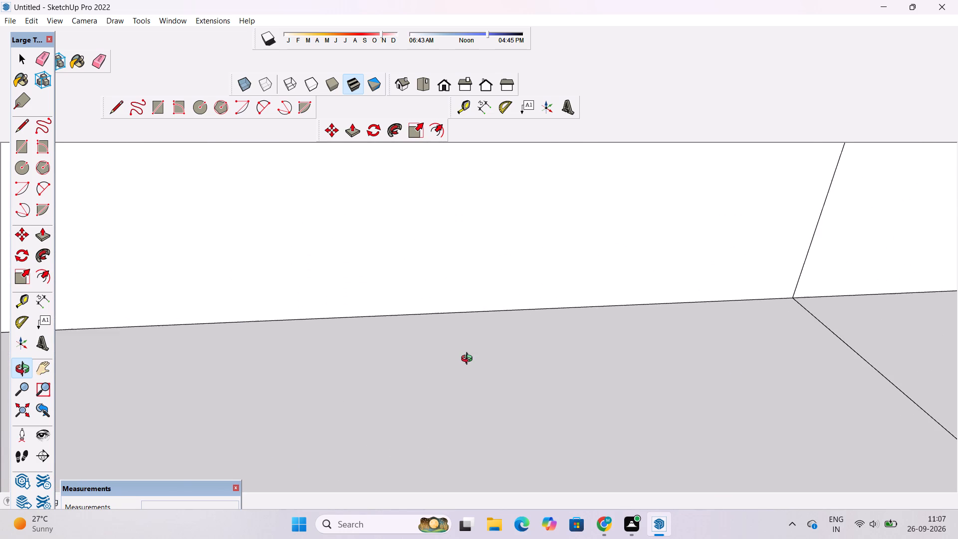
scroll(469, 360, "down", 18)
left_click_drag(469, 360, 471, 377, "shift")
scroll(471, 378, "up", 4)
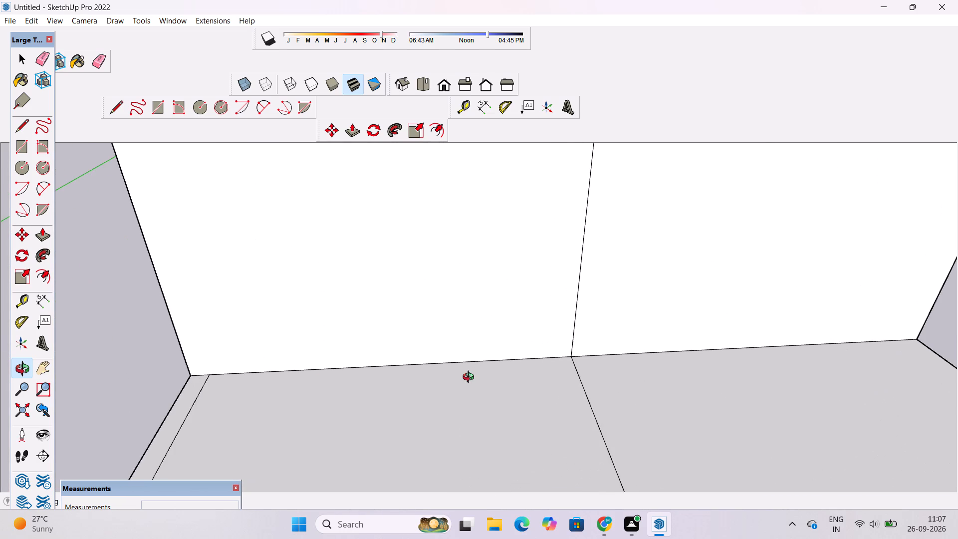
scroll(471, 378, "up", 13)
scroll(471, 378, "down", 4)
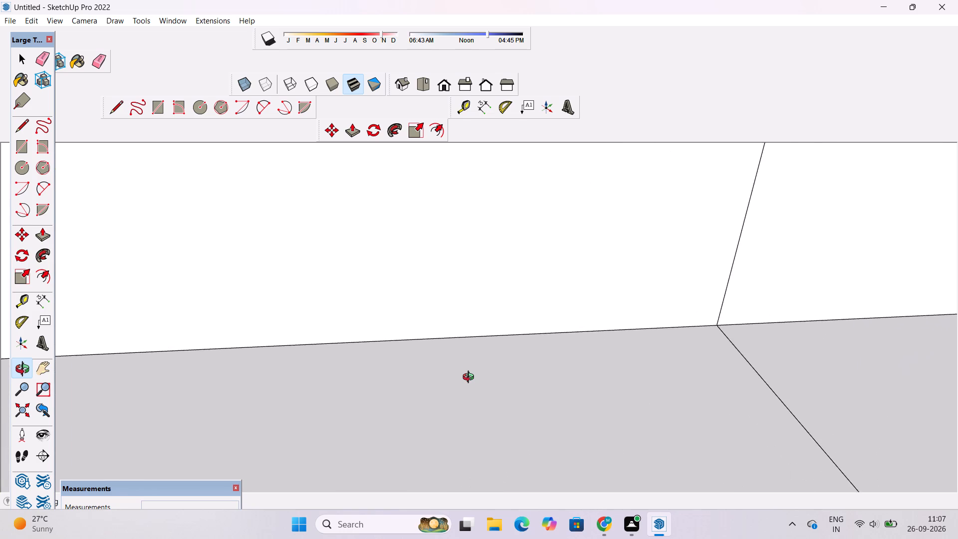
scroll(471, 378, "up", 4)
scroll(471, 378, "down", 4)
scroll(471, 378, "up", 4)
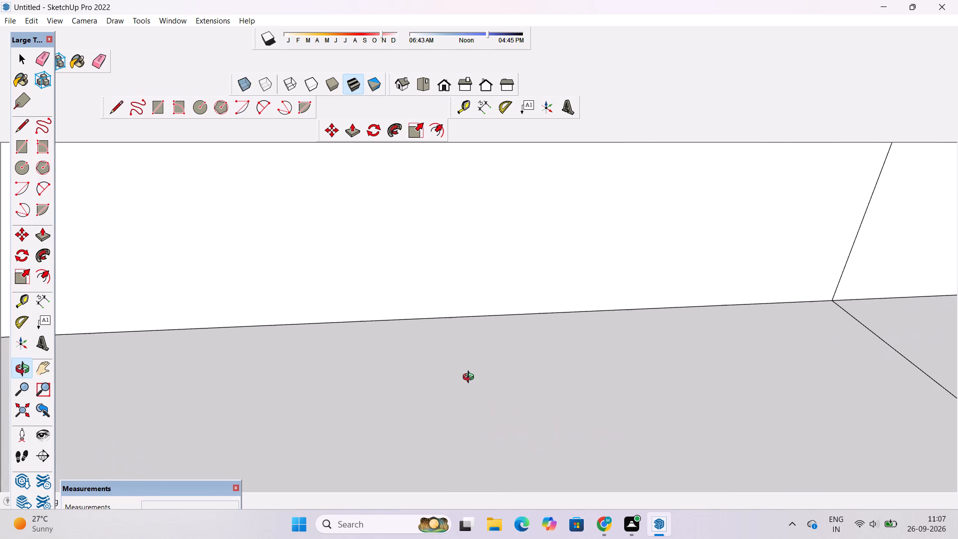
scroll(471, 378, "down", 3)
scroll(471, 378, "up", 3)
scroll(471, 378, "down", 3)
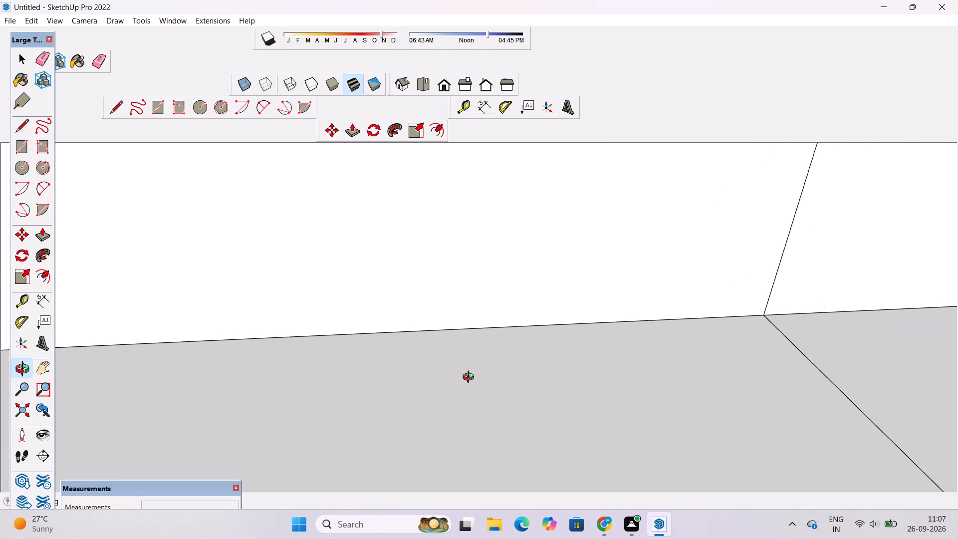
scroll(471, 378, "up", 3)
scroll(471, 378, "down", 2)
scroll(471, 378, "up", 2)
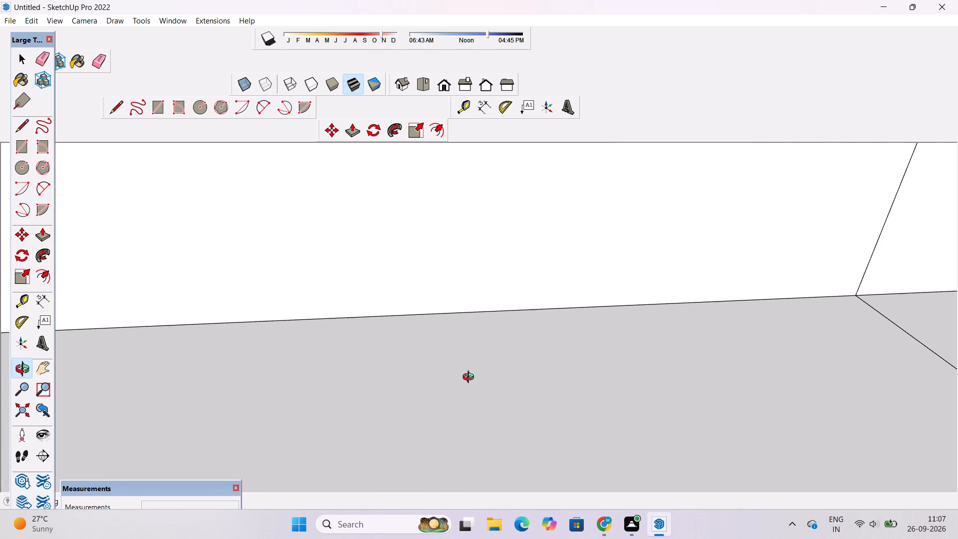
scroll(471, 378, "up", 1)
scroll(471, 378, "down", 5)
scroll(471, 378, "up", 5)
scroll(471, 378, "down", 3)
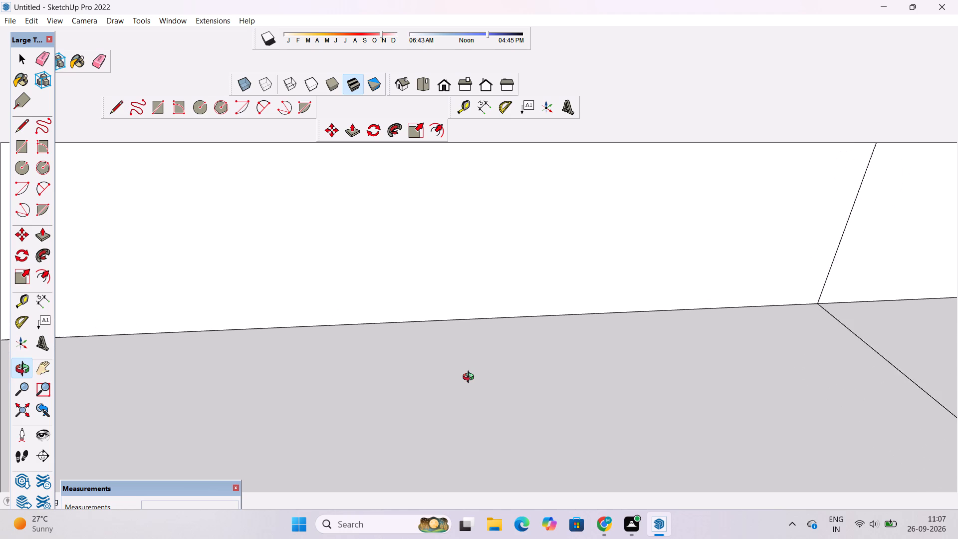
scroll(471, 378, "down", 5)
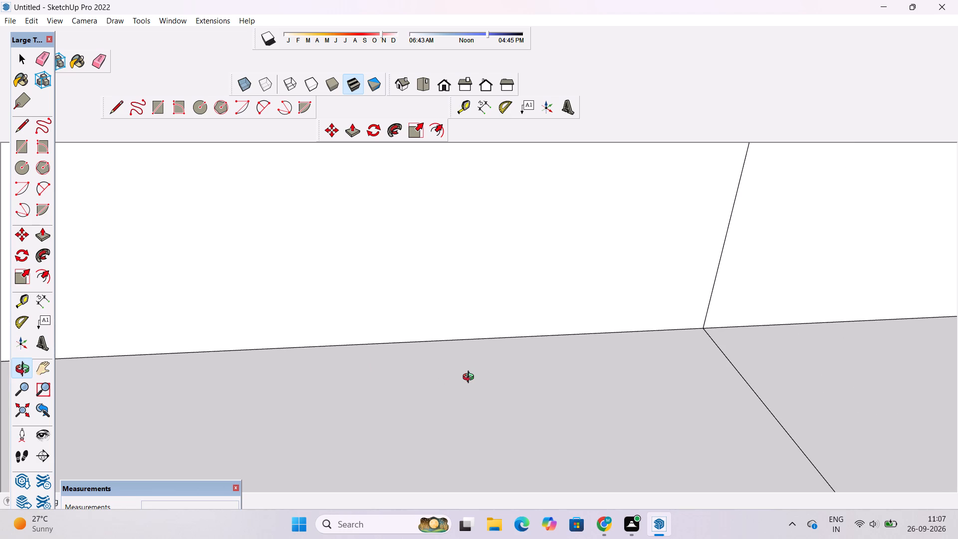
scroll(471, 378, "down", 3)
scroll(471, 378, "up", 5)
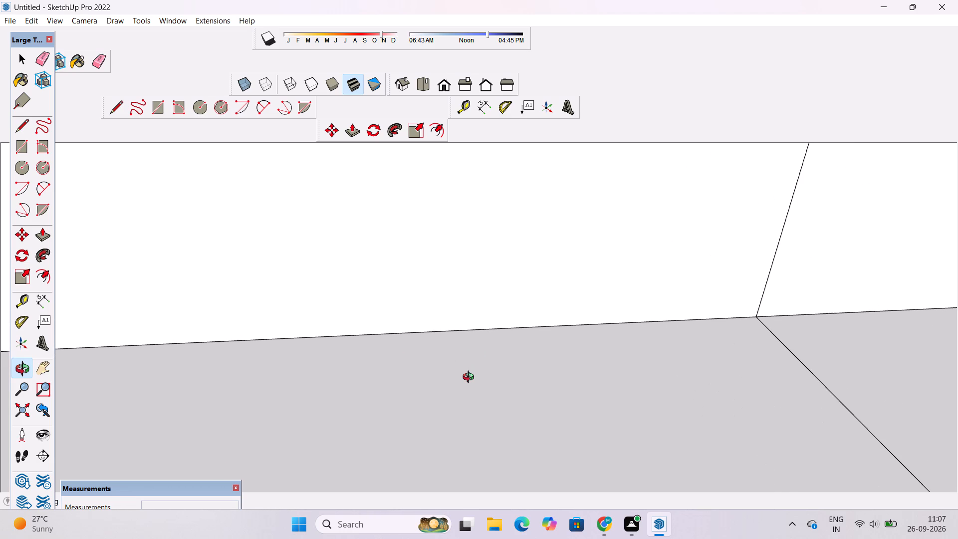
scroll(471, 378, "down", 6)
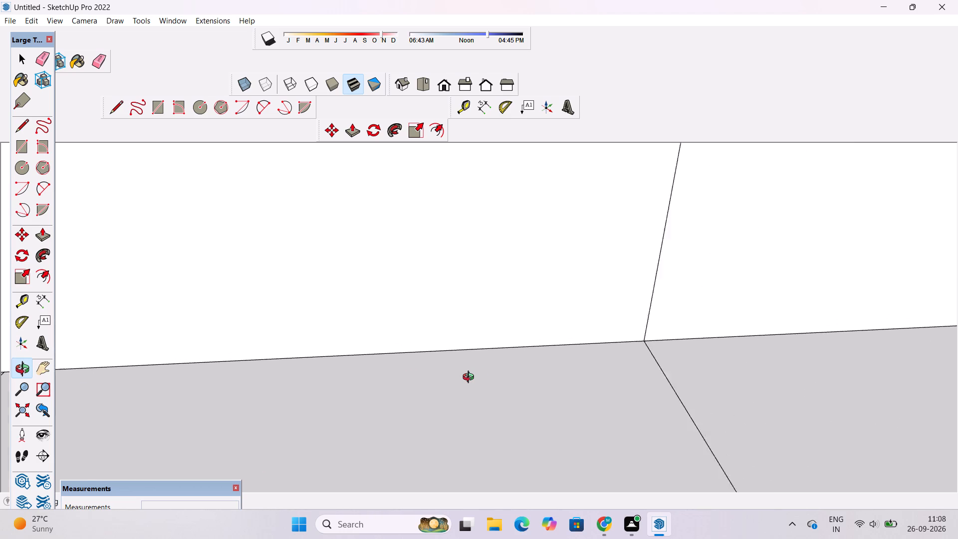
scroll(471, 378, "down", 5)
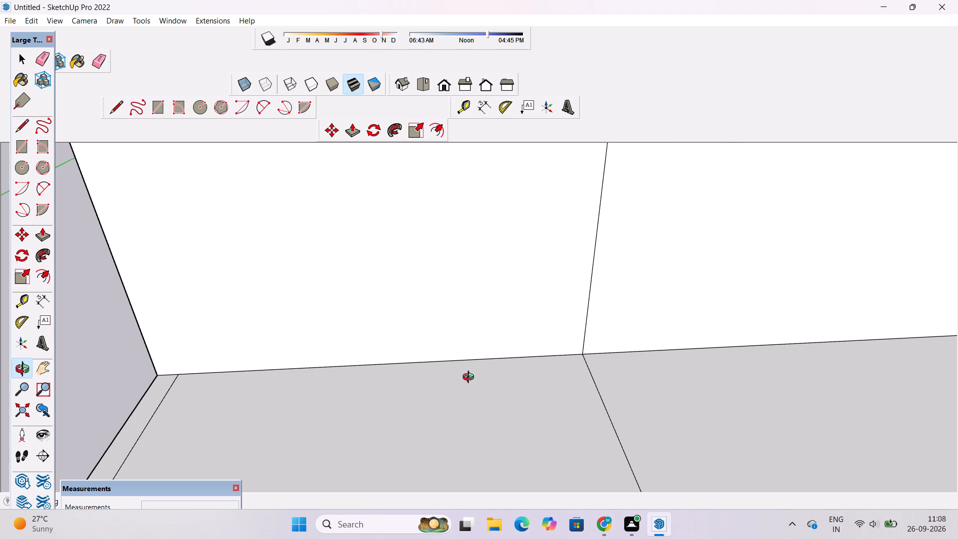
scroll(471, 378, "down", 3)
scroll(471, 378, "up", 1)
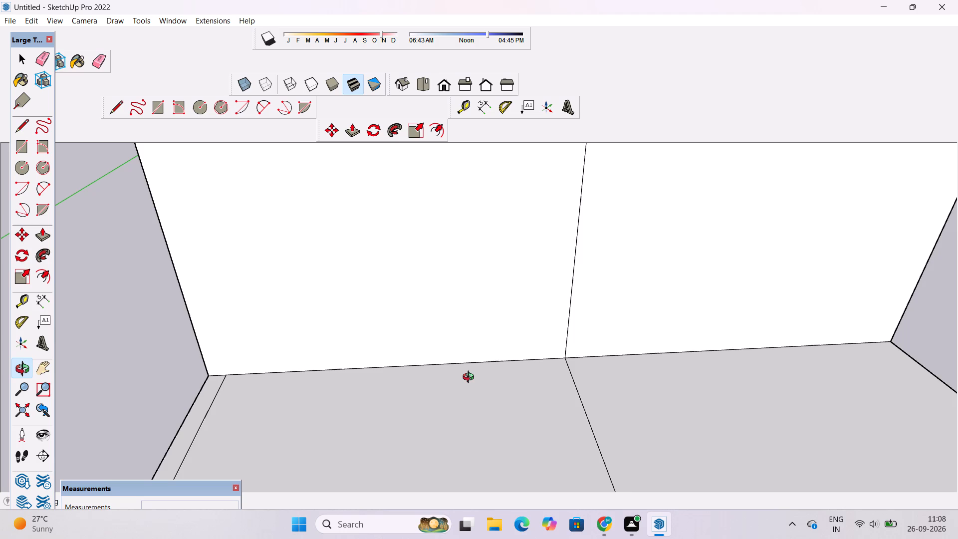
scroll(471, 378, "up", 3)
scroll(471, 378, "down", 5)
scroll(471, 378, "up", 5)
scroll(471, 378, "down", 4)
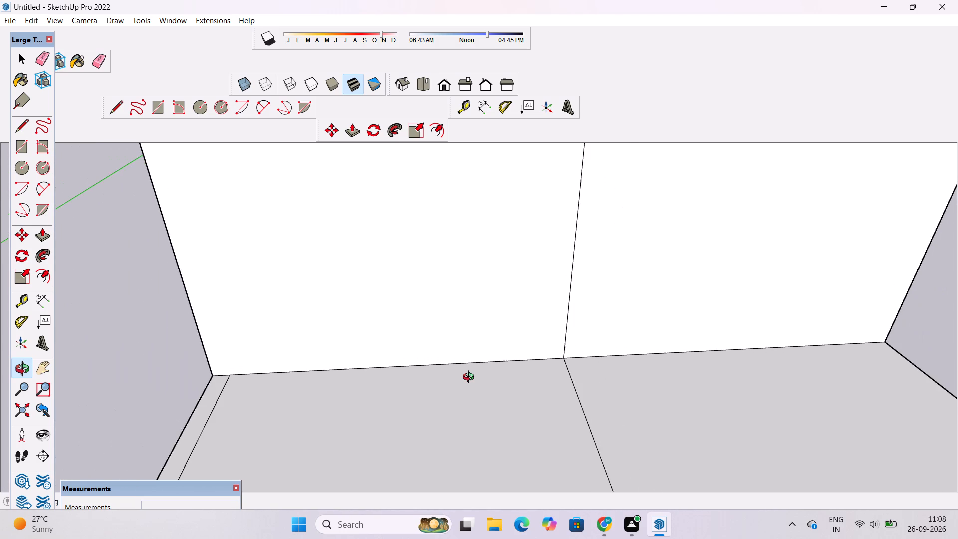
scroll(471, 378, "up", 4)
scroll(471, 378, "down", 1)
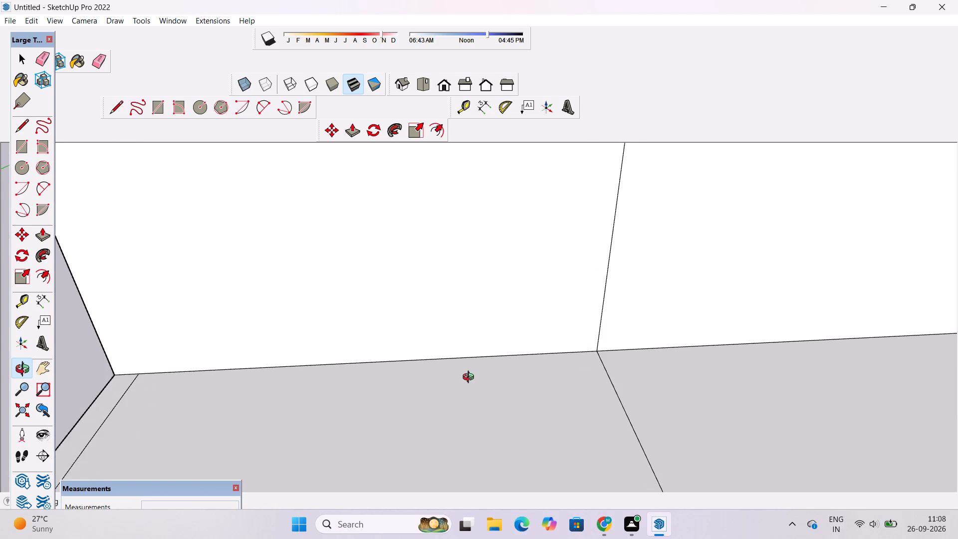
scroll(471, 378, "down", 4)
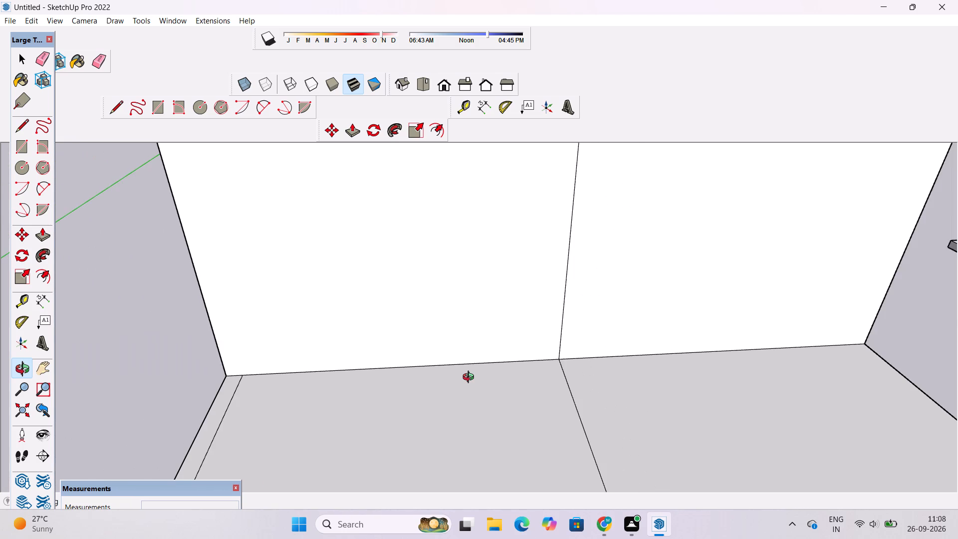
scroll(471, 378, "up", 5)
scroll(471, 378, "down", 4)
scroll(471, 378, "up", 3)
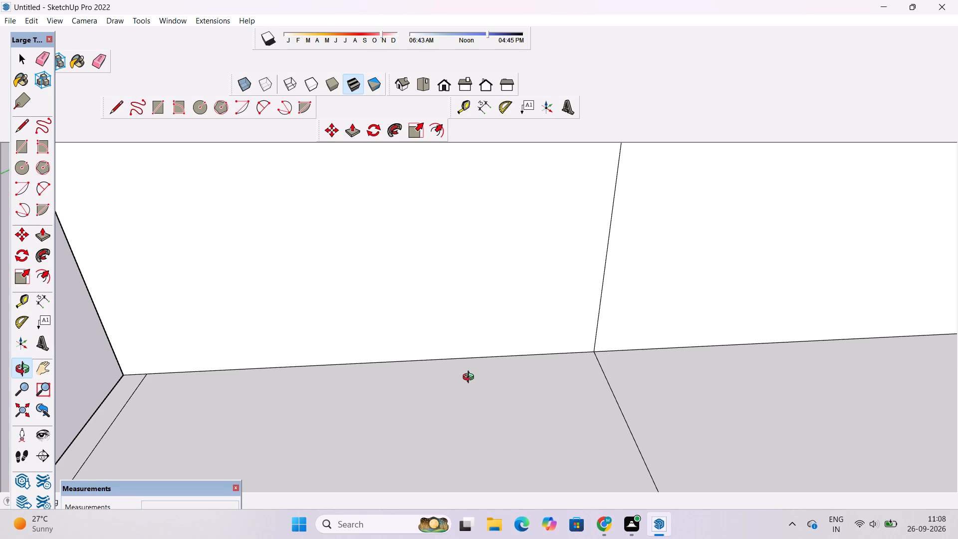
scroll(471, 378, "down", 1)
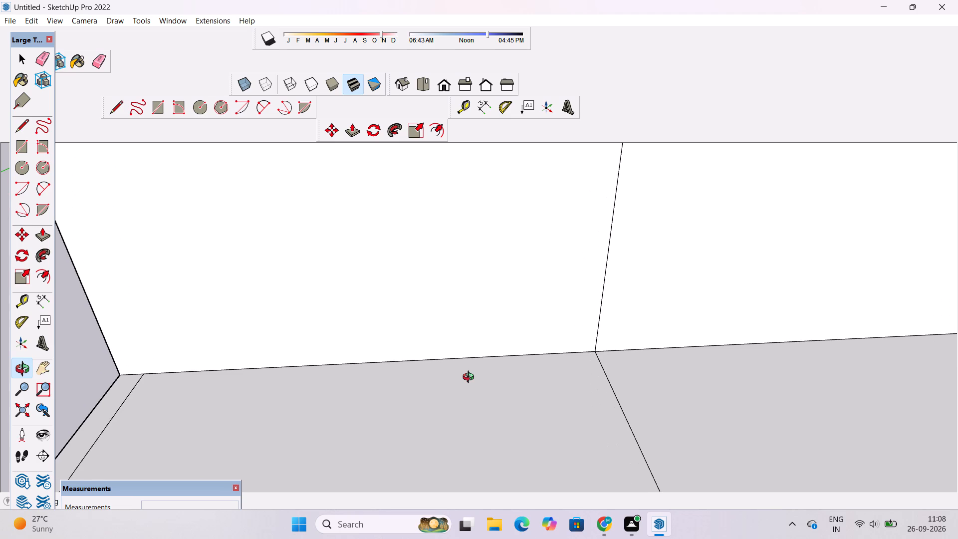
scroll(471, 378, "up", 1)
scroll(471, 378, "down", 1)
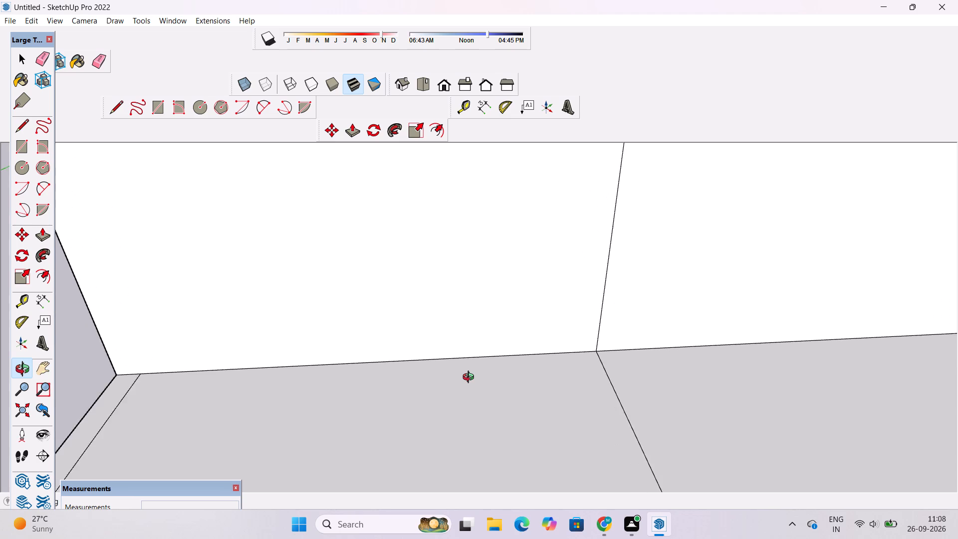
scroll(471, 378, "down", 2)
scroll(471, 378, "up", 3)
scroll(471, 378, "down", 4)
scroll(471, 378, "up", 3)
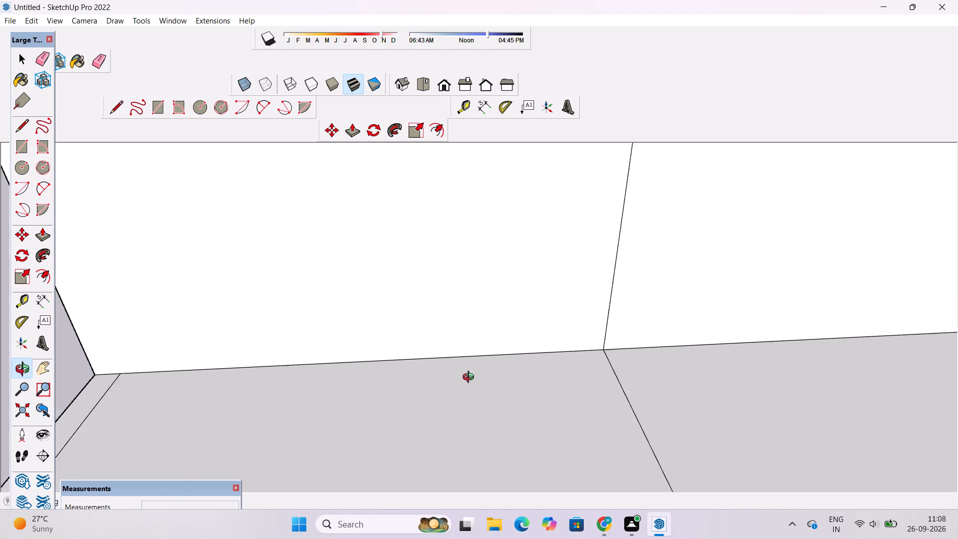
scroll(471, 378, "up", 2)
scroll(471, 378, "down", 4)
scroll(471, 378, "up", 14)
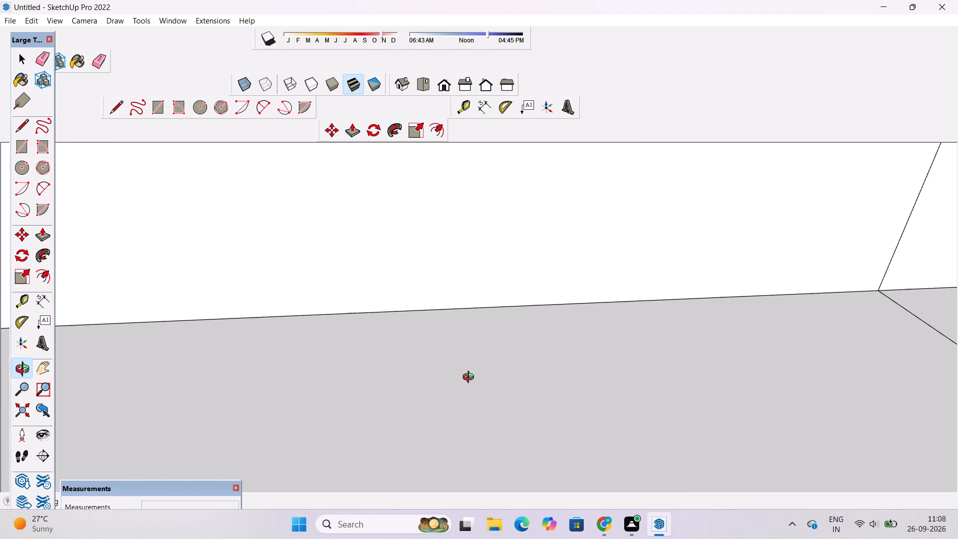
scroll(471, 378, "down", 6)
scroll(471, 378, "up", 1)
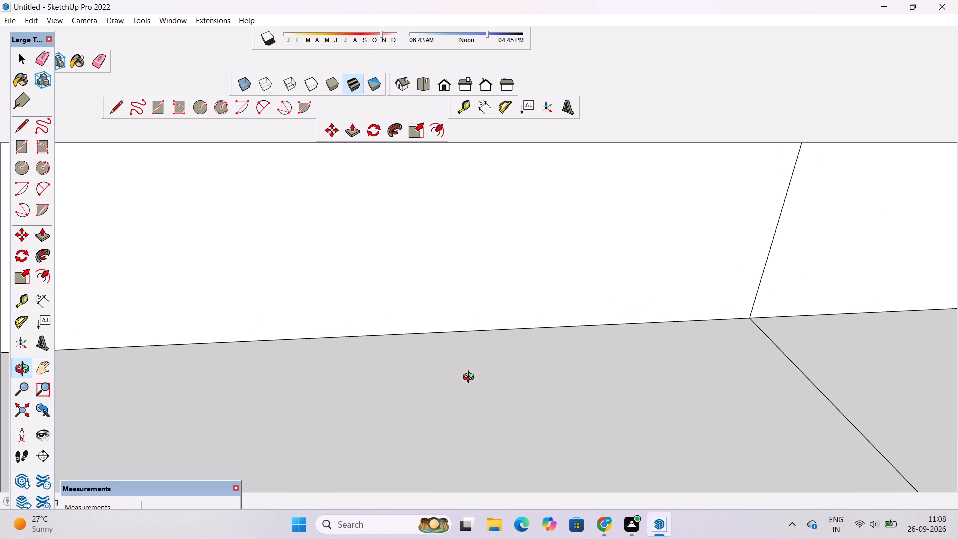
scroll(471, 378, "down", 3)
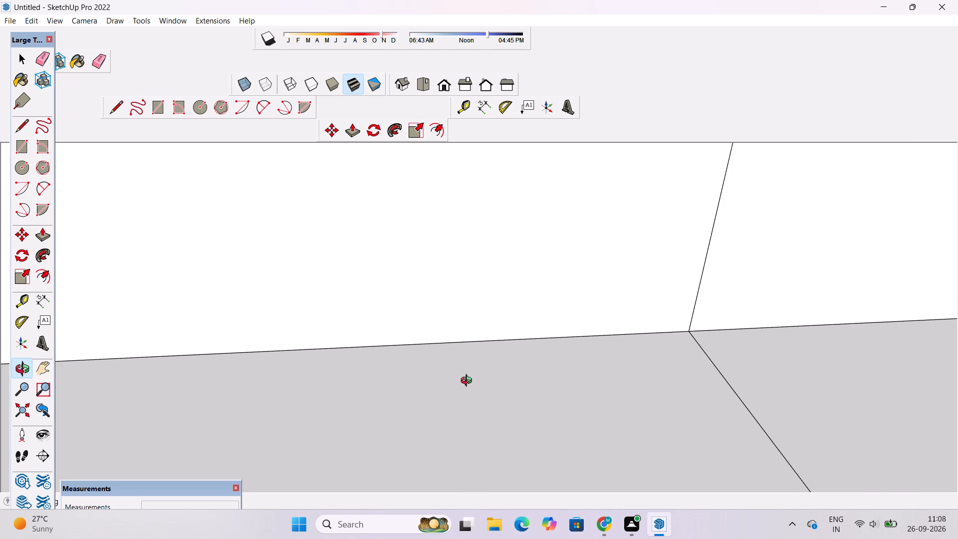
Examine the raised rear block, its front dividing line and the base's inset lines from frontal, oblique and high viewpoints.
scroll(469, 382, "down", 17)
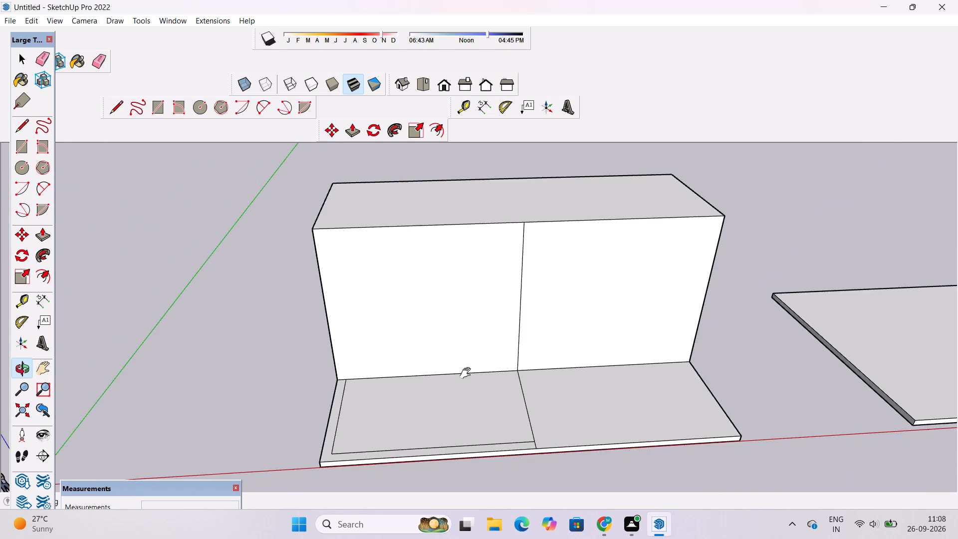
left_click_drag(468, 373, 434, 415, "shift")
left_click_drag(434, 415, 437, 368)
scroll(435, 378, "down", 5)
left_click_drag(426, 414, 426, 384)
scroll(426, 384, "up", 5)
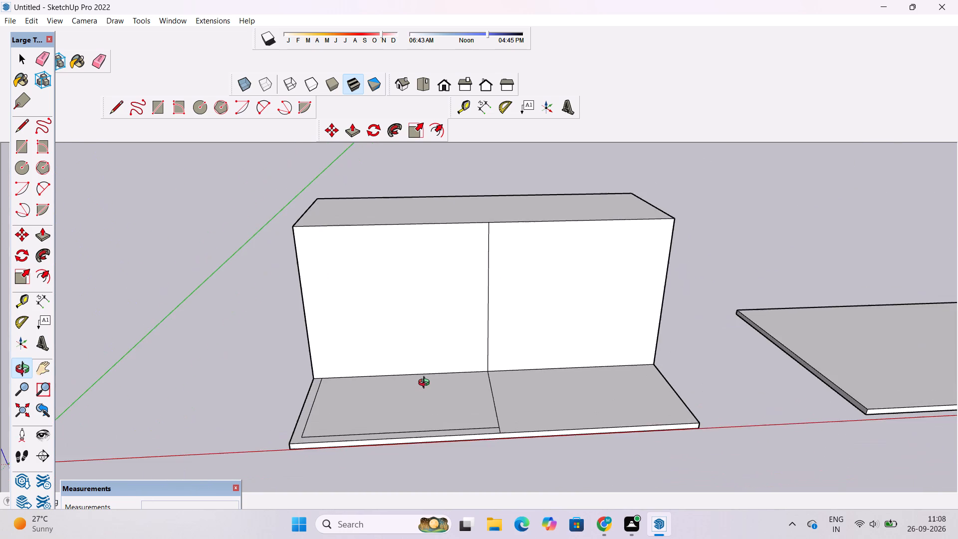
scroll(426, 384, "up", 5)
scroll(426, 384, "down", 5)
left_click_drag(426, 384, 426, 400)
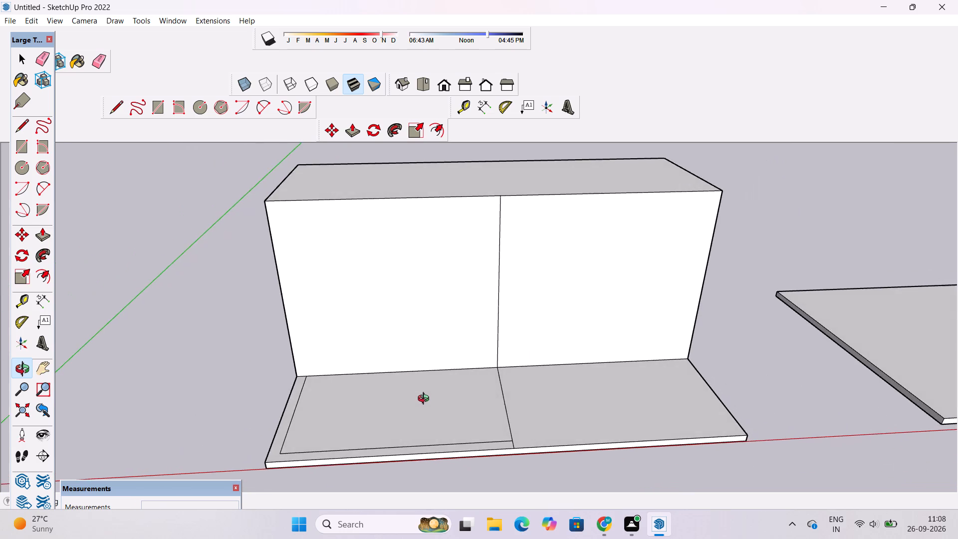
scroll(426, 400, "down", 5)
left_click_drag(427, 380, 496, 404)
scroll(498, 397, "up", 1)
left_click_drag(498, 396, 480, 395, "shift")
left_click_drag(489, 403, 460, 382)
scroll(452, 374, "up", 1)
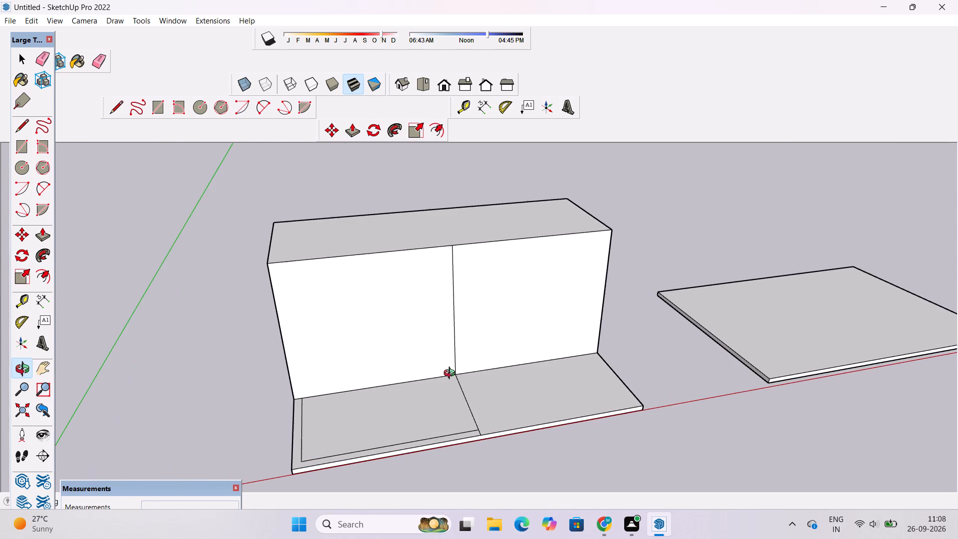
left_click_drag(451, 374, 437, 384, "shift")
scroll(437, 384, "down", 6)
scroll(436, 377, "up", 6)
left_click_drag(438, 400, 369, 333)
scroll(350, 317, "down", 7)
left_click_drag(357, 327, 437, 441)
scroll(416, 365, "up", 1)
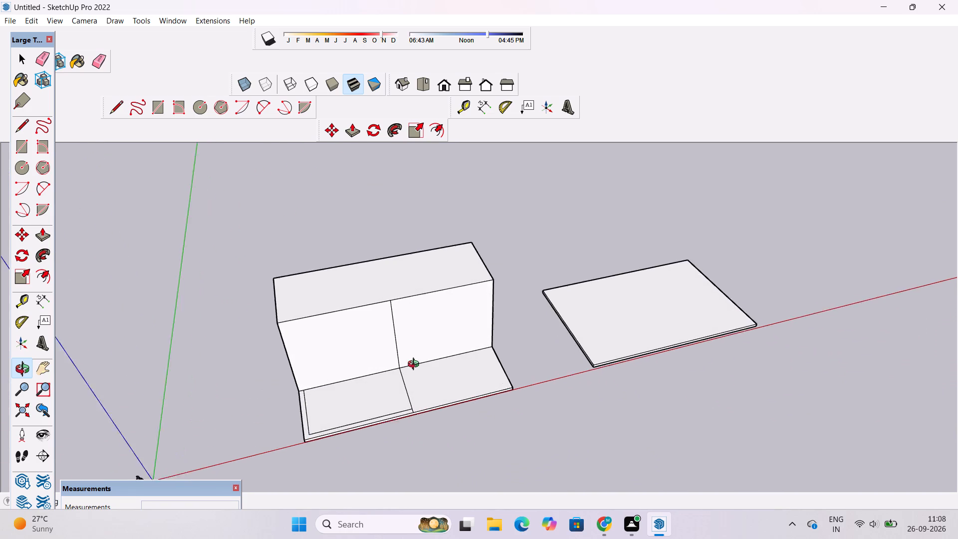
scroll(416, 365, "up", 1)
left_click_drag(416, 365, 425, 384, "shift")
left_click_drag(425, 396, 446, 435)
left_click_drag(445, 435, 439, 367)
left_click_drag(438, 368, 461, 419)
scroll(426, 347, "up", 2)
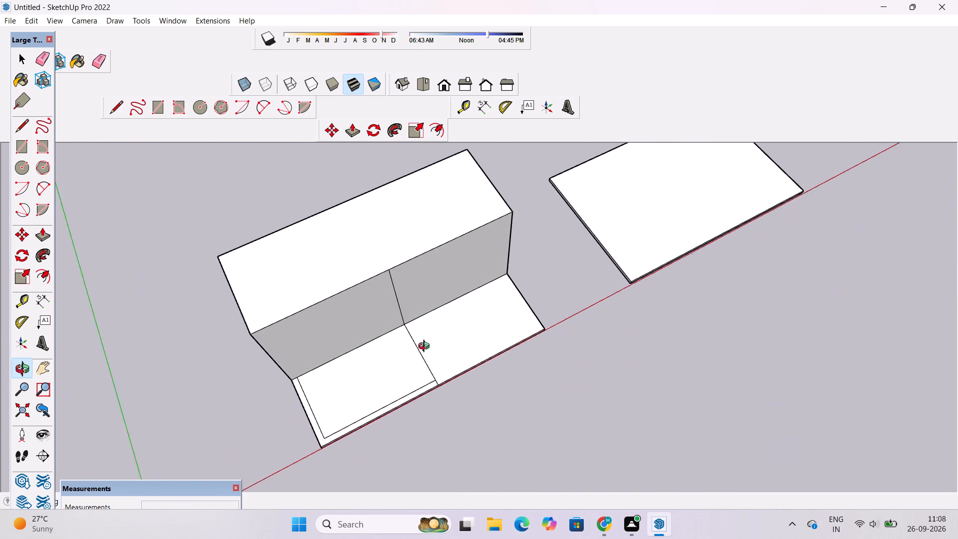
scroll(426, 347, "up", 2)
left_click_drag(429, 364, 425, 373)
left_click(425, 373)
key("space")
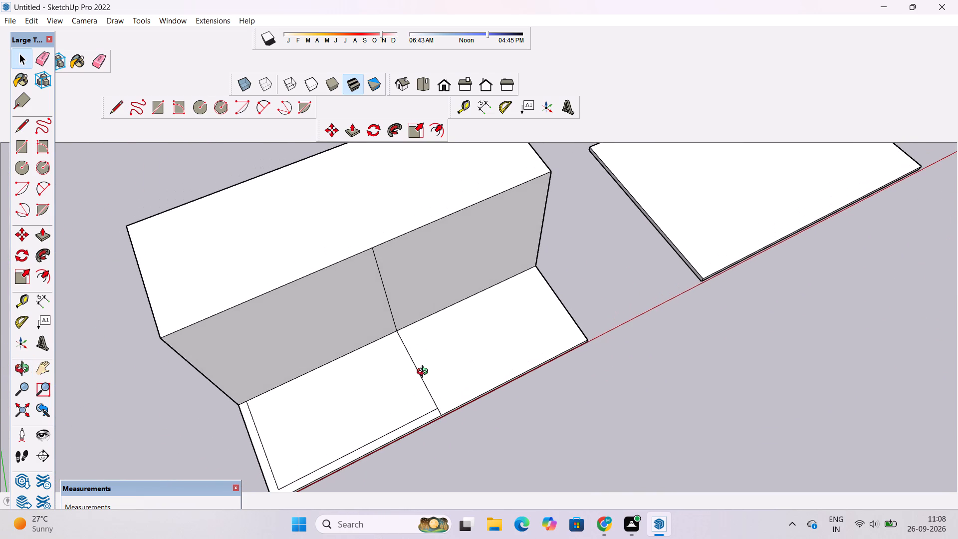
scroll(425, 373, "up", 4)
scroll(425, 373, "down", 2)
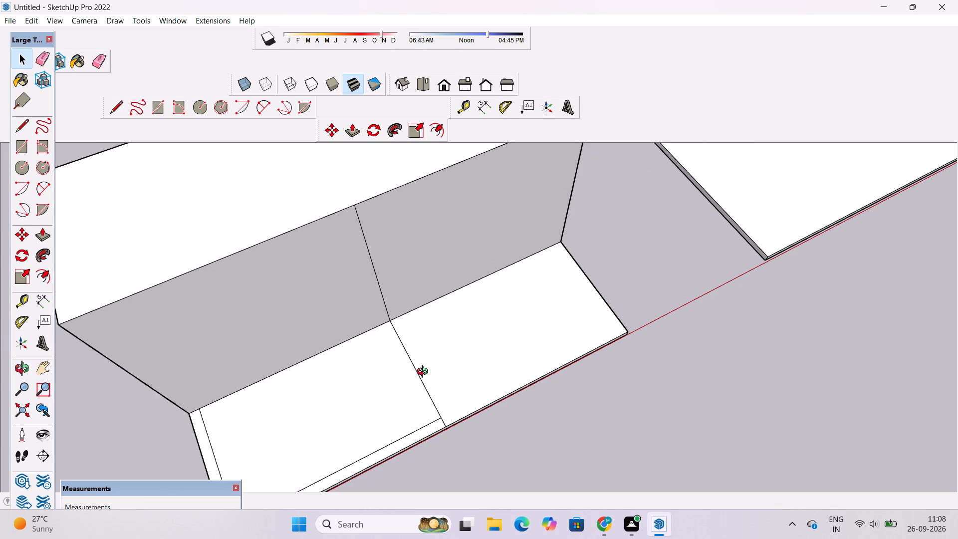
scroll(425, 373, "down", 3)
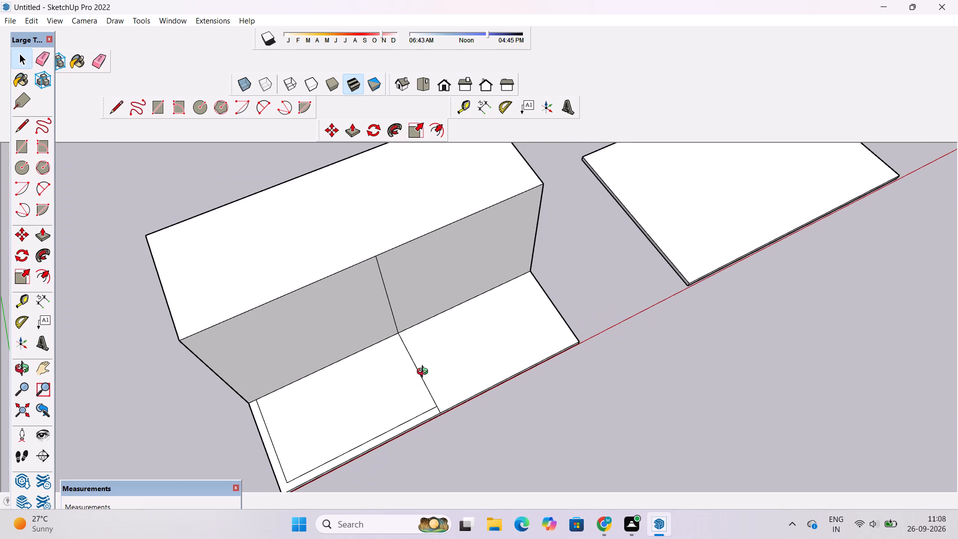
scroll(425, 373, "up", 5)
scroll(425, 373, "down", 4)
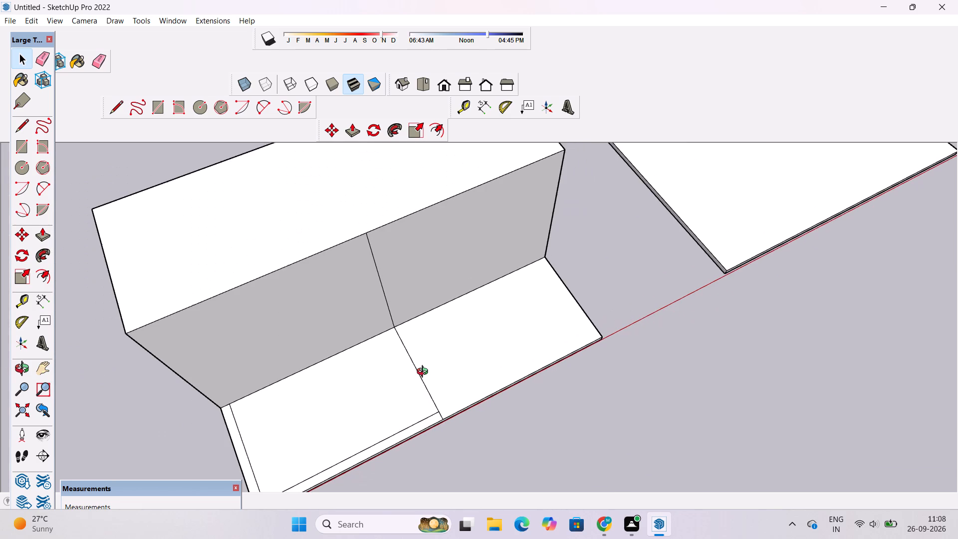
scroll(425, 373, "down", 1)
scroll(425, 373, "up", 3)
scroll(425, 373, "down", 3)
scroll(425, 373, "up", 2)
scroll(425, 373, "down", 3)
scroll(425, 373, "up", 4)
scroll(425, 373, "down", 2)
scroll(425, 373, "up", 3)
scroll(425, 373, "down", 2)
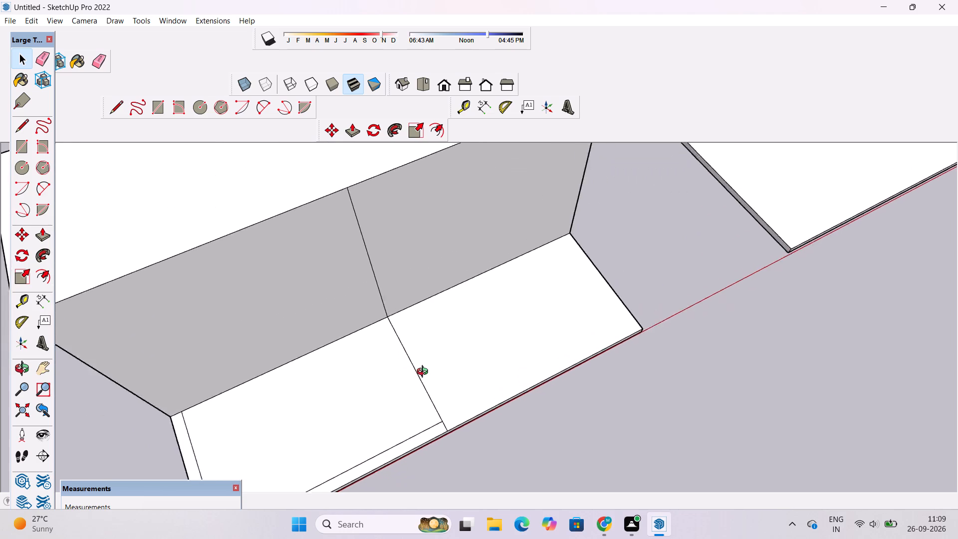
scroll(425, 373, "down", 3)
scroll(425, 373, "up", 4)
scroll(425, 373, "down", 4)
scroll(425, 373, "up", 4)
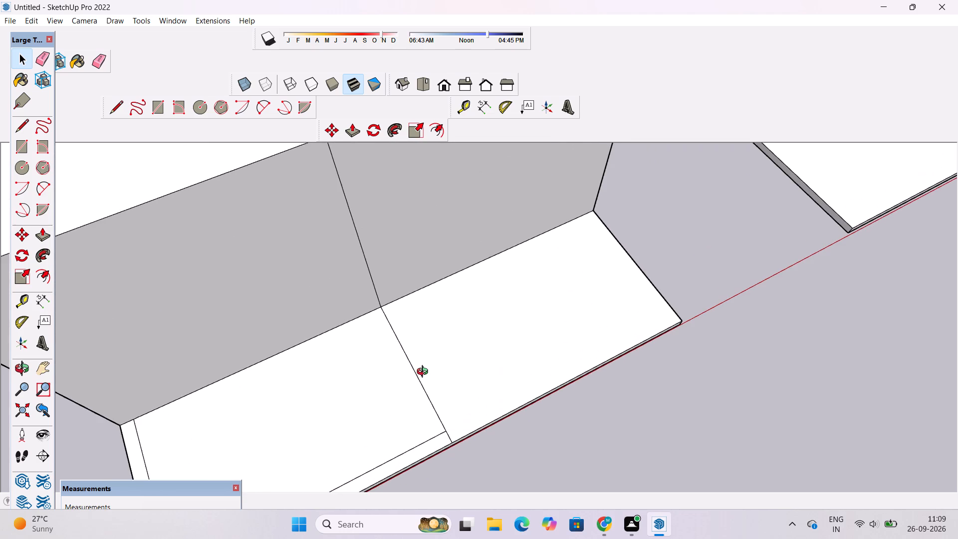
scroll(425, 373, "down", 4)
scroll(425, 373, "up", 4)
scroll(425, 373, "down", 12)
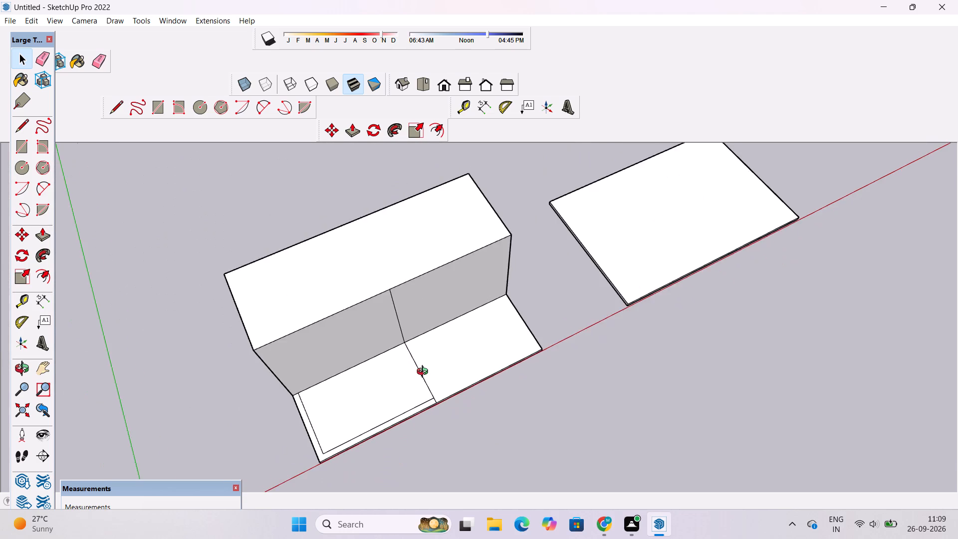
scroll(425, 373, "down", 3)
Examine the whole model from far, high and frontal viewpoints, covering the raised block, the base's inset lines and the neighbouring slab copy.
left_click_drag(433, 398, 406, 331)
left_click(437, 233)
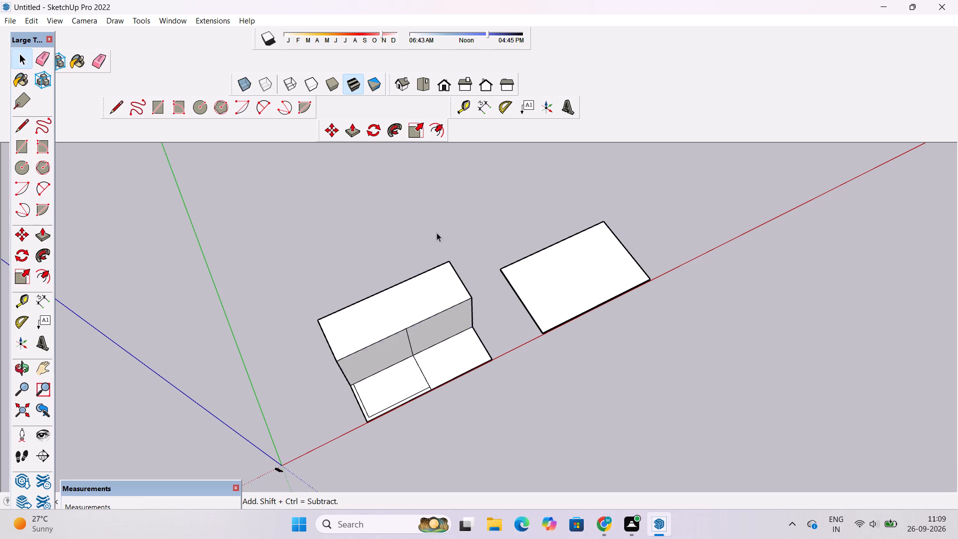
key("space")
key("o")
scroll(467, 311, "down", 6)
left_click_drag(473, 368, 417, 283)
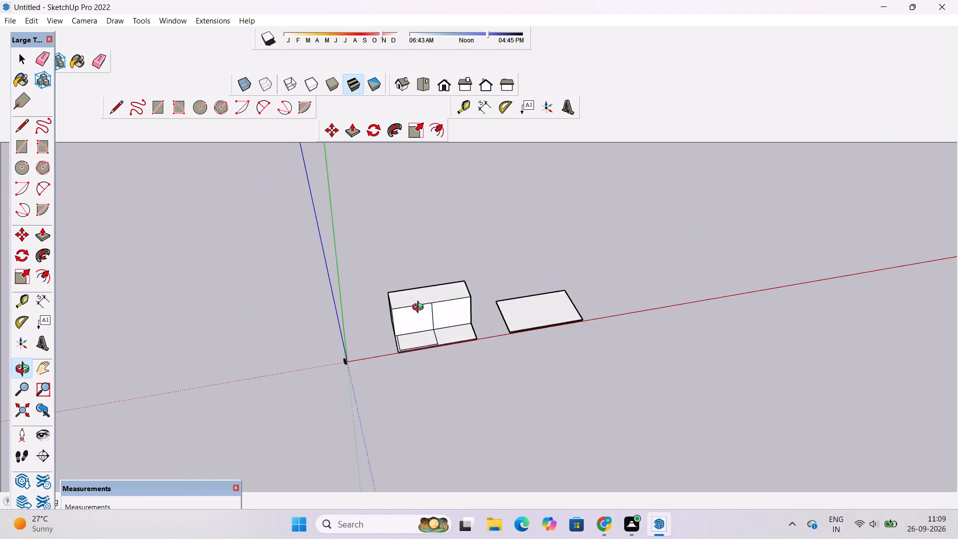
scroll(426, 329, "up", 10)
left_click_drag(426, 329, 357, 296)
left_click_drag(348, 310, 418, 398)
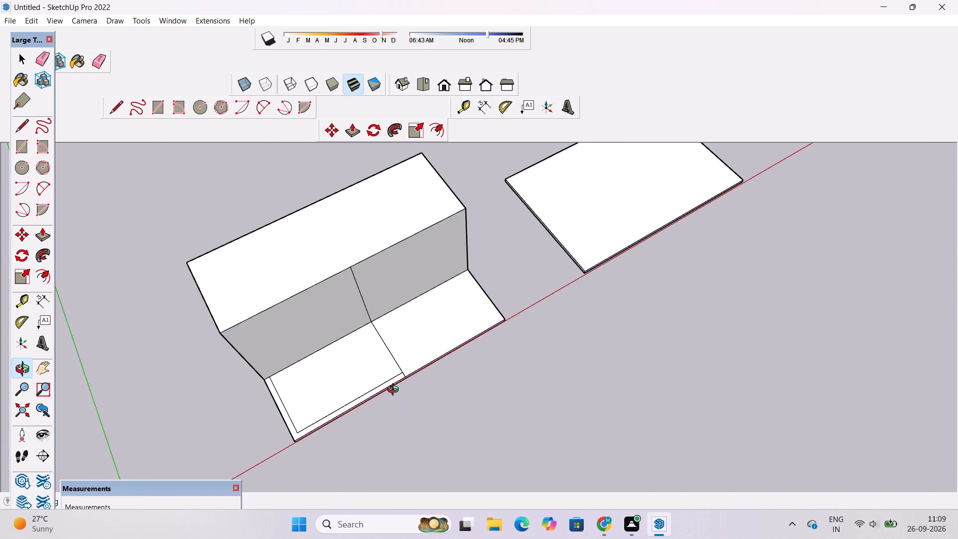
scroll(394, 390, "down", 5)
left_click_drag(394, 388, 431, 377)
left_click_drag(435, 380, 305, 343)
left_click_drag(304, 343, 465, 361, "shift")
scroll(465, 364, "up", 5)
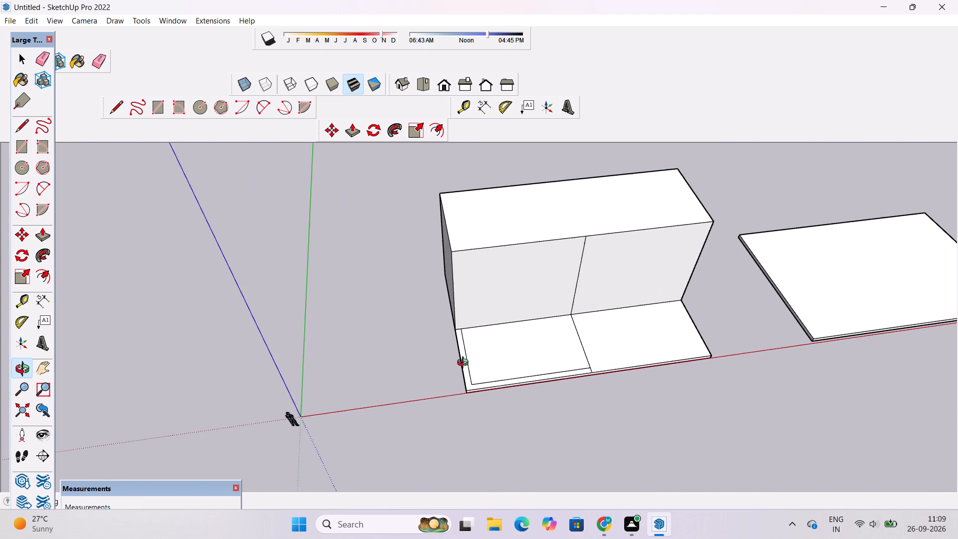
scroll(465, 364, "down", 5)
scroll(667, 351, "up", 5)
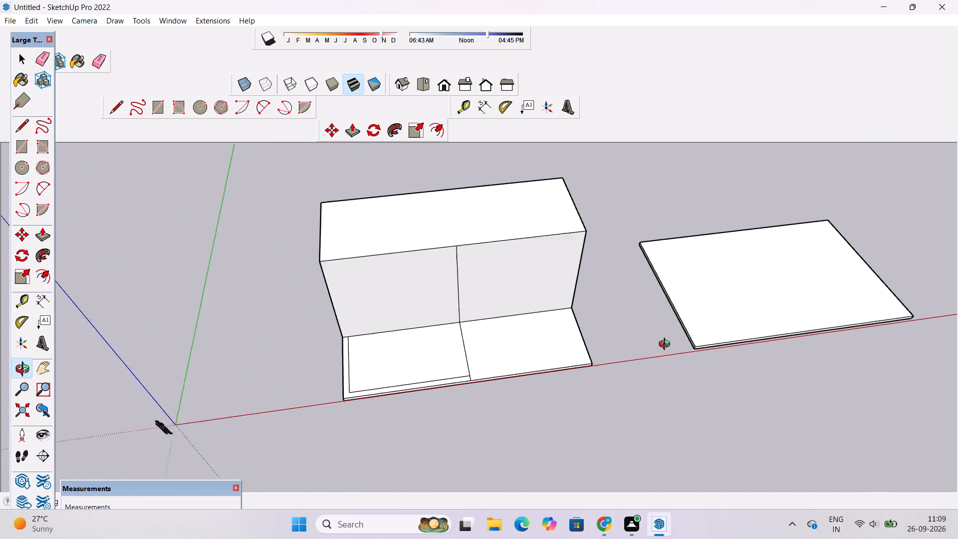
scroll(667, 345, "up", 1)
scroll(667, 345, "down", 2)
scroll(667, 345, "up", 4)
scroll(667, 345, "down", 2)
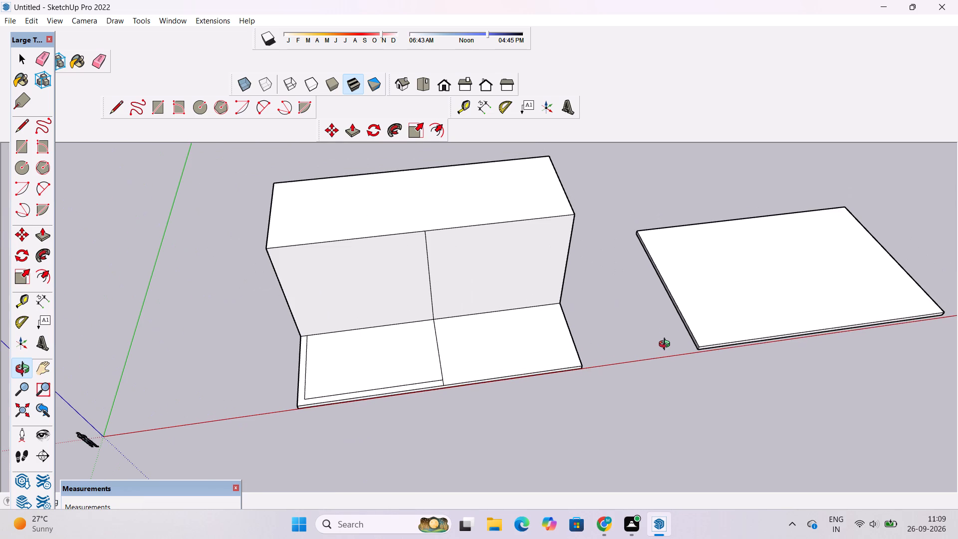
scroll(665, 345, "down", 2)
scroll(665, 345, "up", 5)
scroll(665, 345, "down", 1)
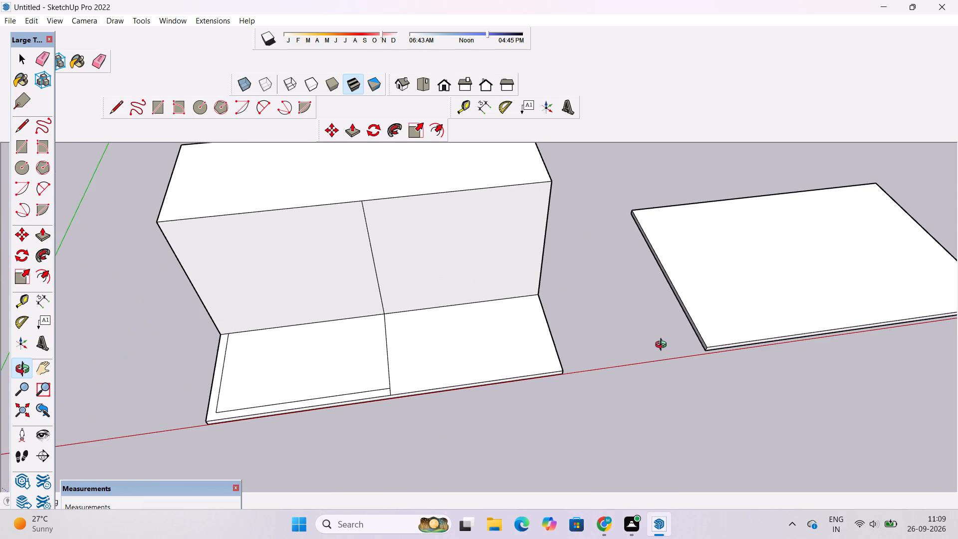
scroll(662, 346, "down", 4)
scroll(662, 346, "up", 9)
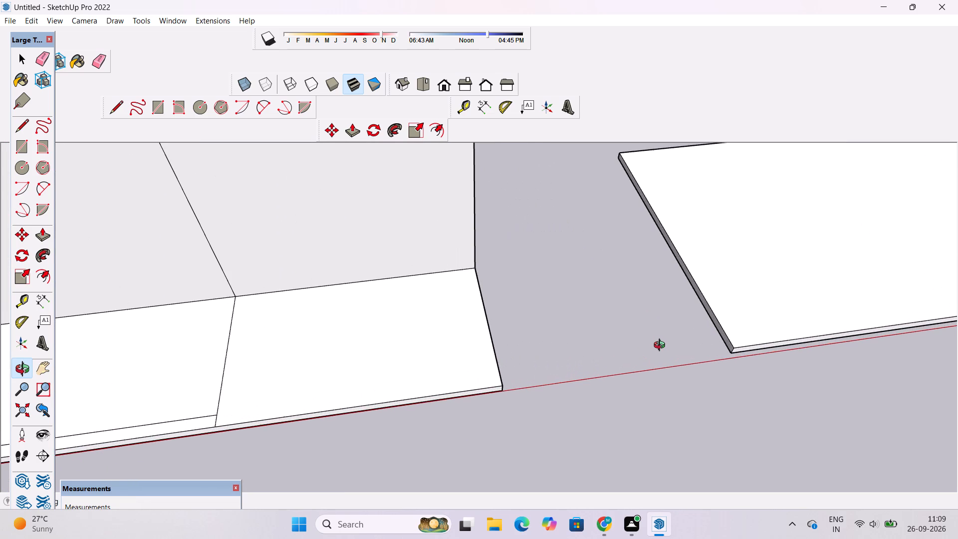
scroll(662, 346, "up", 3)
scroll(662, 346, "down", 5)
left_click_drag(661, 349, 646, 352, "shift")
scroll(644, 352, "down", 2)
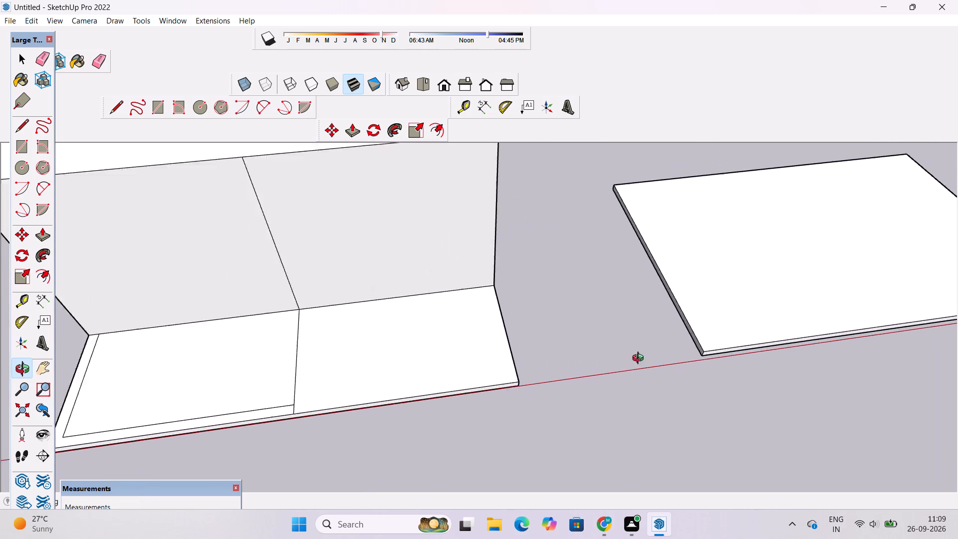
scroll(640, 359, "down", 10)
left_click_drag(495, 384, 477, 297)
scroll(508, 303, "up", 5)
left_click_drag(508, 300, 430, 308, "shift")
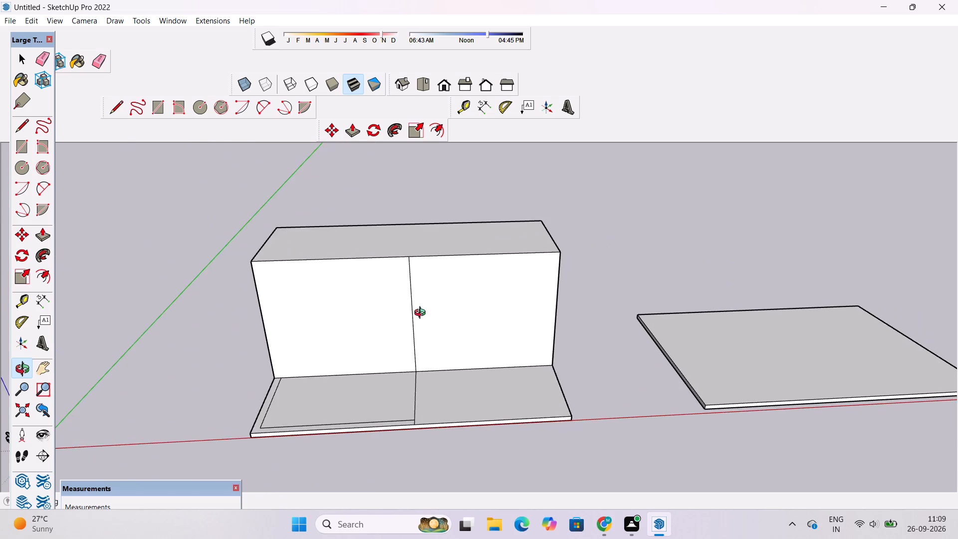
Examine the front of the raised rear block and the base's inset lines from close up and farther away.
left_click_drag(423, 320, 429, 337)
left_click(429, 339)
left_click_drag(429, 339, 424, 323, "shift")
scroll(422, 317, "up", 4)
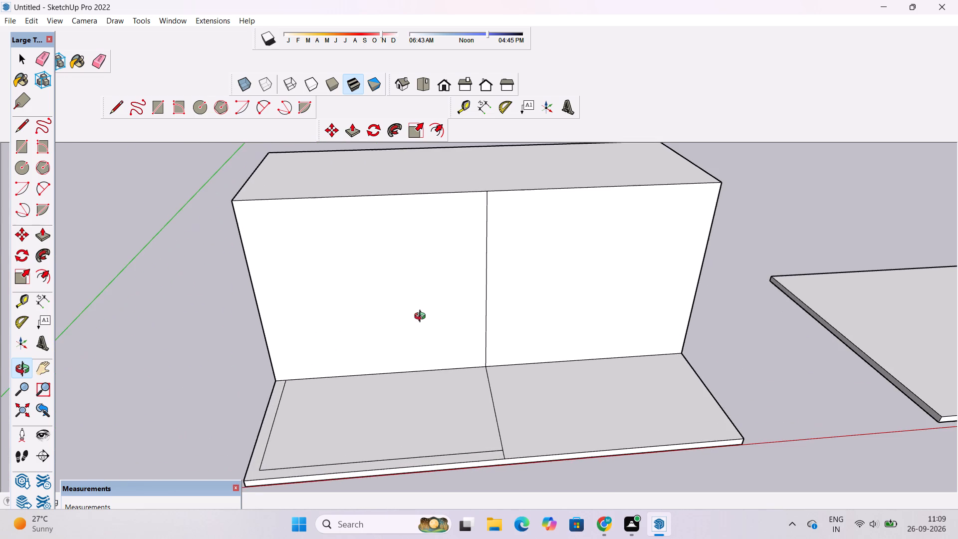
scroll(422, 317, "down", 3)
scroll(422, 317, "up", 3)
scroll(422, 317, "down", 5)
scroll(422, 317, "up", 4)
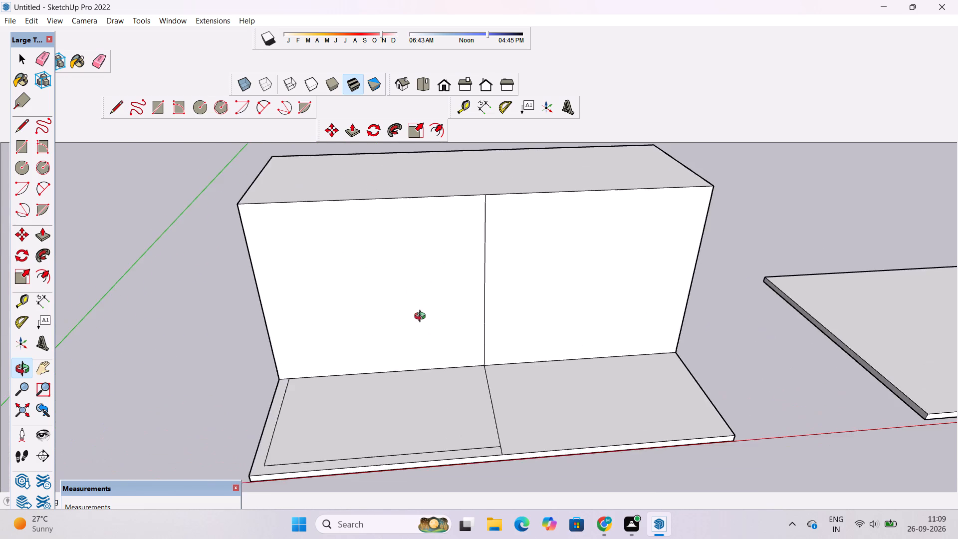
scroll(422, 317, "down", 4)
scroll(422, 317, "up", 4)
scroll(422, 317, "down", 5)
scroll(422, 317, "up", 8)
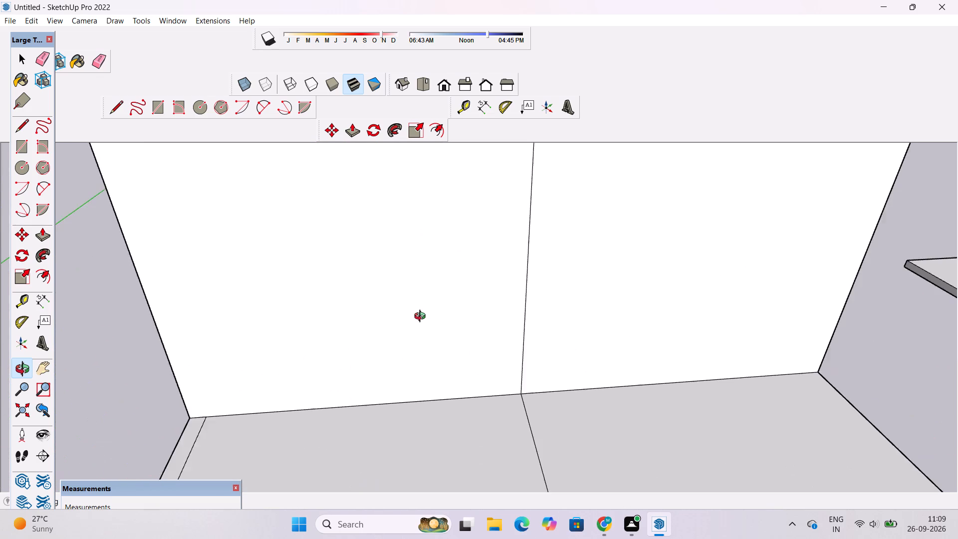
scroll(422, 317, "up", 5)
scroll(422, 317, "down", 17)
Examine the raised block, its front dividing line and the base's inset lines from high and oblique viewpoints.
left_click_drag(430, 344, 427, 299)
left_click_drag(427, 298, 395, 295, "shift")
left_click_drag(383, 305, 424, 395)
left_click_drag(432, 414, 440, 433)
scroll(444, 400, "down", 7)
left_click_drag(443, 341, 439, 400)
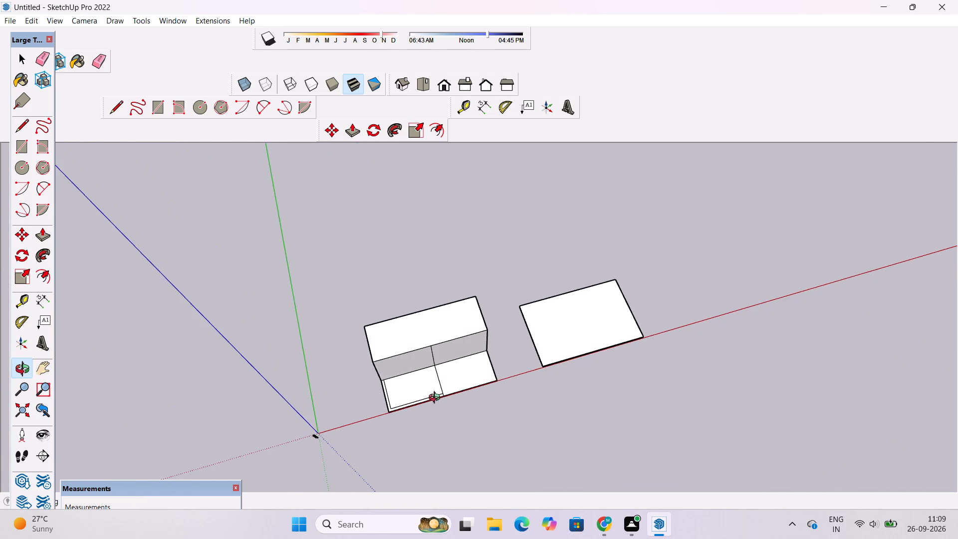
scroll(434, 358, "up", 10)
left_click_drag(436, 359, 533, 363)
left_click_drag(506, 399, 499, 333)
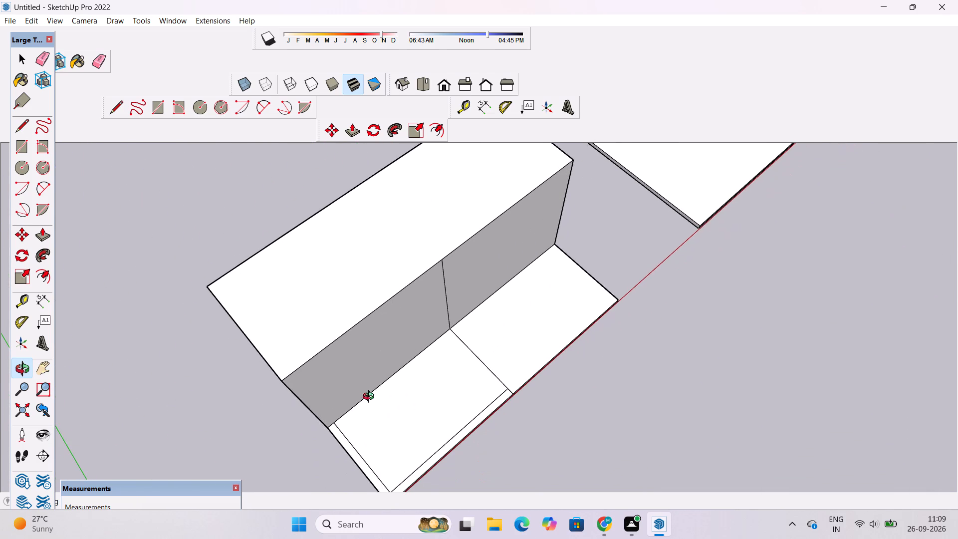
left_click_drag(370, 395, 374, 349)
left_click_drag(365, 393, 441, 366)
scroll(446, 368, "down", 4)
left_click_drag(472, 381, 437, 353)
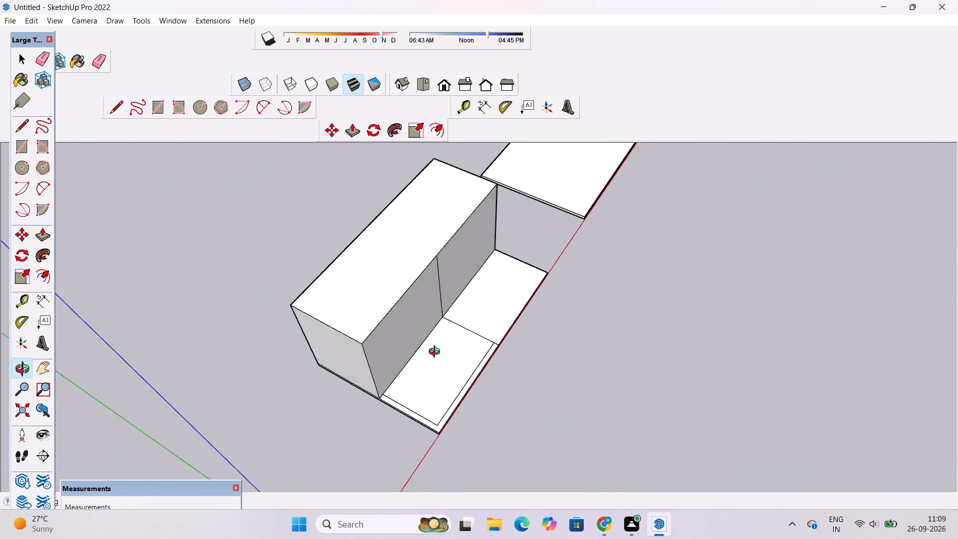
left_click_drag(437, 353, 385, 317)
scroll(364, 292, "up", 5)
scroll(365, 292, "down", 5)
Examine the raised block, the front part of the base and the neighbouring slab copy from frontal, close and side viewpoints.
left_click_drag(447, 333, 257, 411)
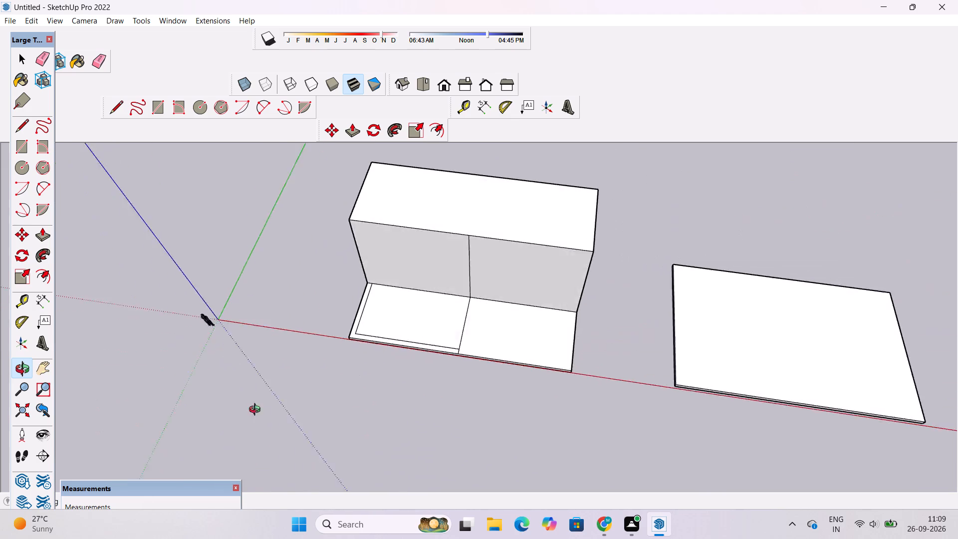
left_click_drag(257, 411, 358, 335)
left_click(358, 334)
left_click_drag(380, 344, 316, 367, "shift")
scroll(315, 370, "up", 8)
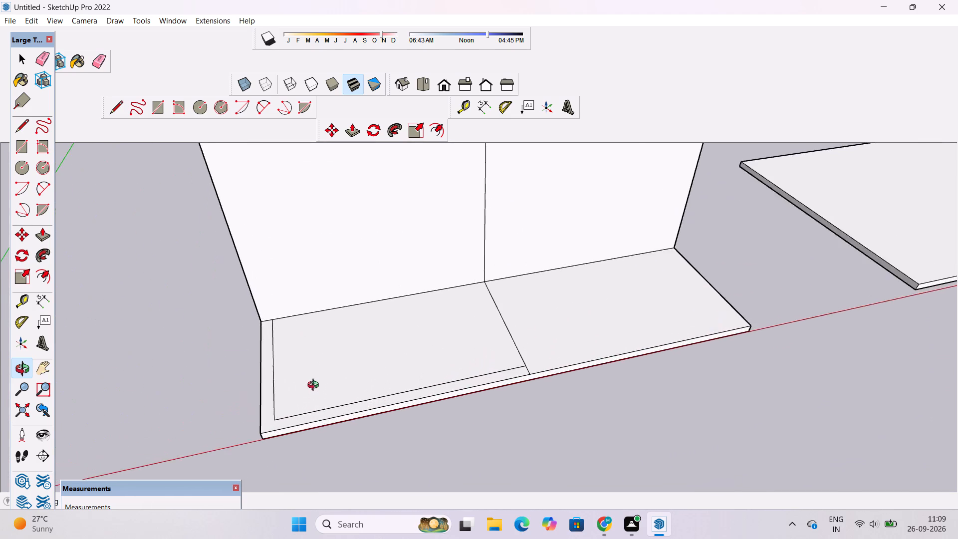
scroll(315, 386, "down", 7)
left_click_drag(320, 394, 304, 351)
scroll(307, 358, "up", 4)
left_click_drag(326, 351, 263, 364)
scroll(263, 364, "down", 6)
left_click_drag(263, 366, 552, 356)
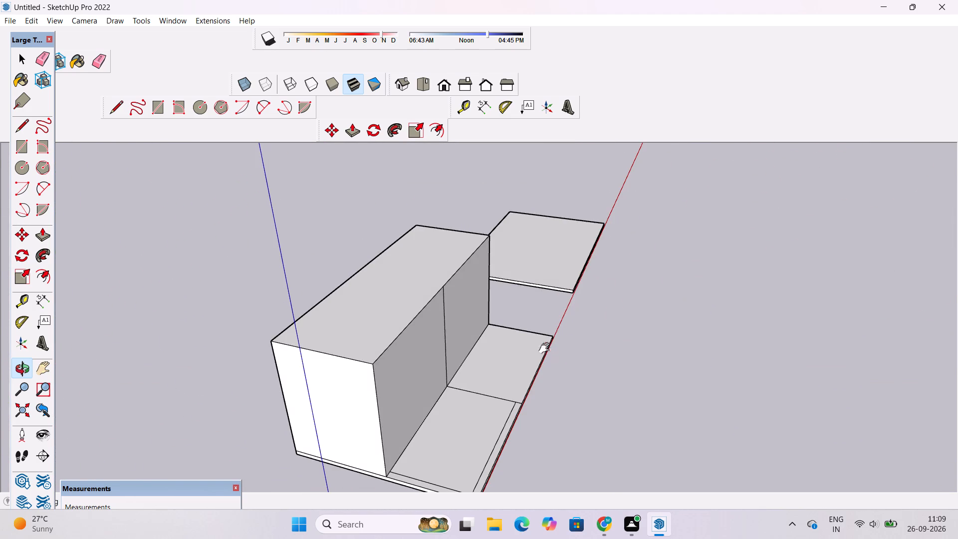
left_click_drag(542, 349, 429, 374, "shift")
left_click_drag(429, 374, 332, 412)
left_click_drag(328, 405, 338, 417, "shift")
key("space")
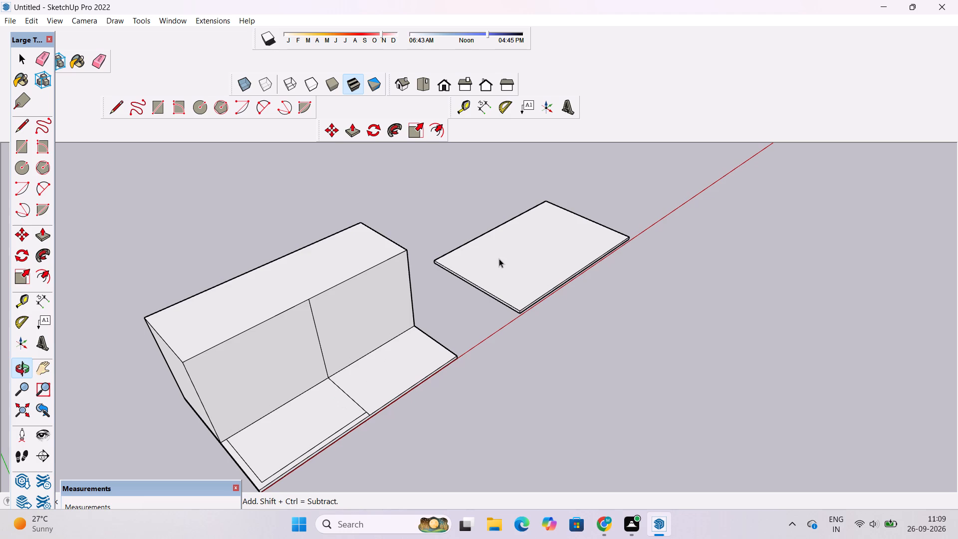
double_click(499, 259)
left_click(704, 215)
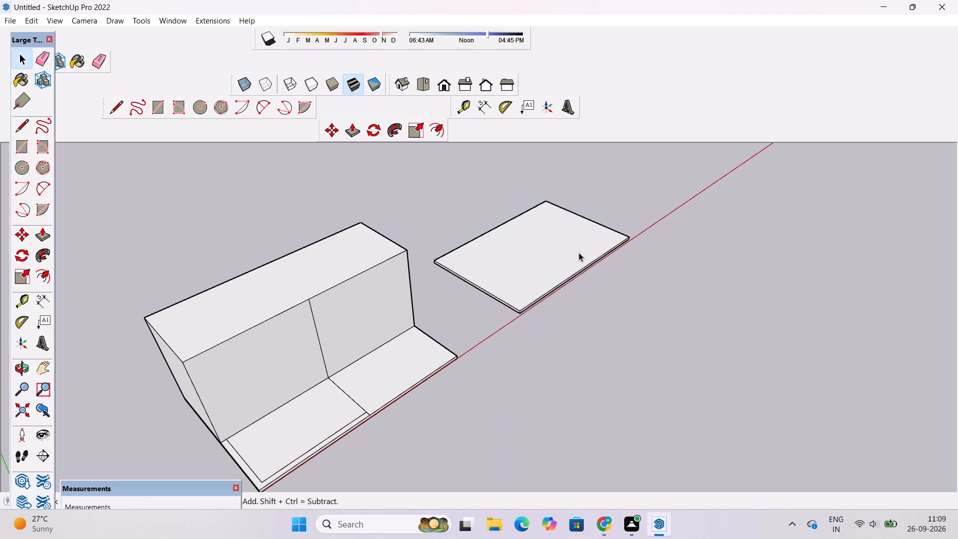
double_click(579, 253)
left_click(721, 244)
Copy the neighbouring grouped slab onto the raised block, matching its lower rear corner to the block's top rear corner.
scroll(502, 288, "up", 5)
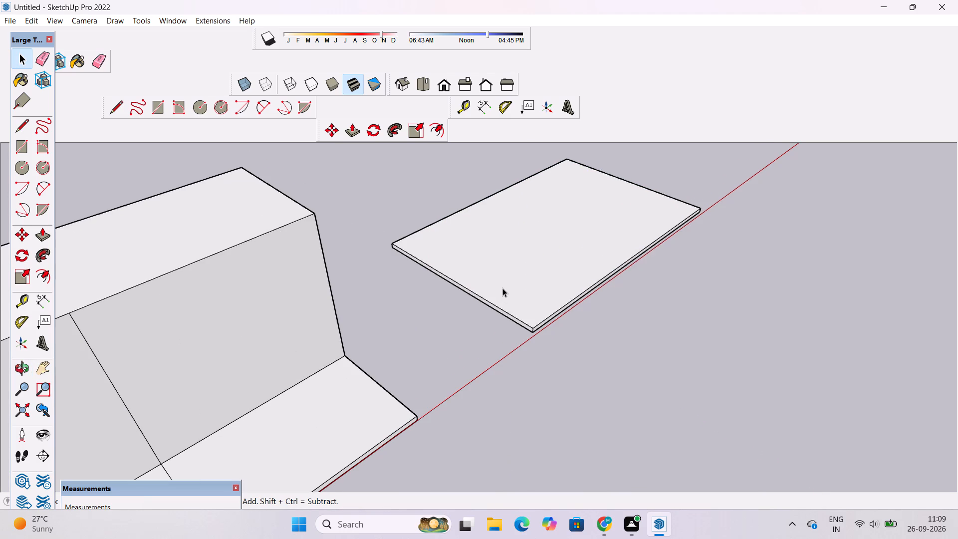
left_click(529, 299)
scroll(532, 300, "up", 1)
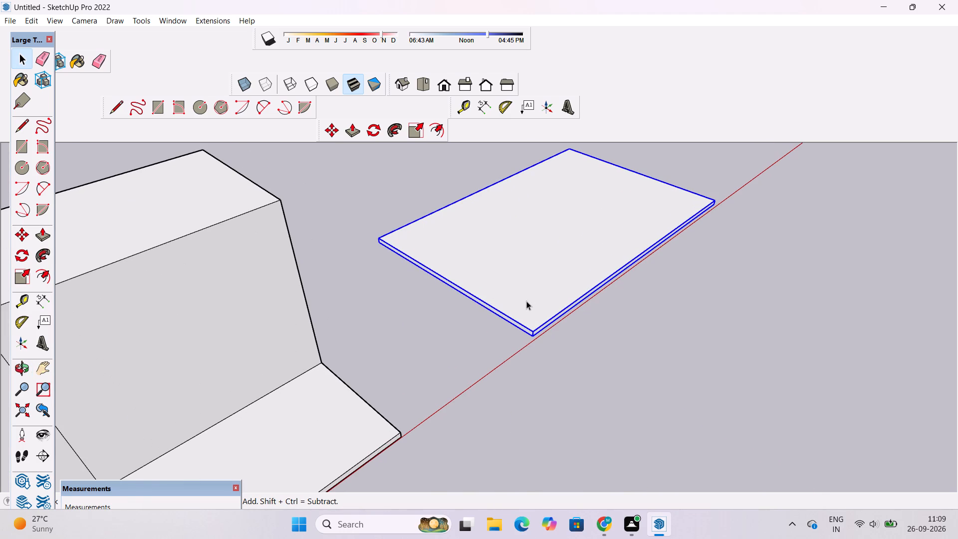
scroll(485, 312, "up", 2)
scroll(485, 312, "down", 4)
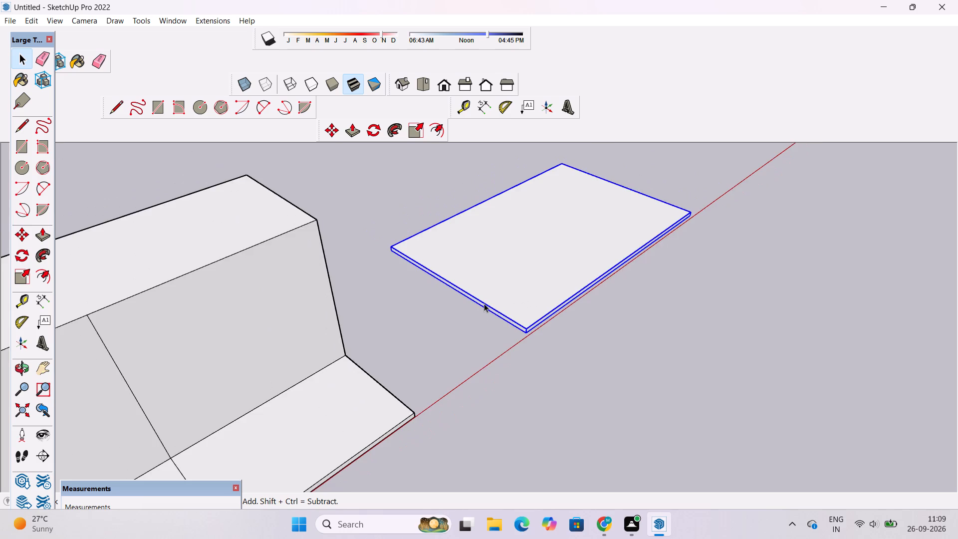
scroll(484, 303, "up", 5)
scroll(484, 303, "down", 5)
scroll(483, 303, "up", 5)
scroll(483, 303, "down", 5)
scroll(483, 303, "up", 3)
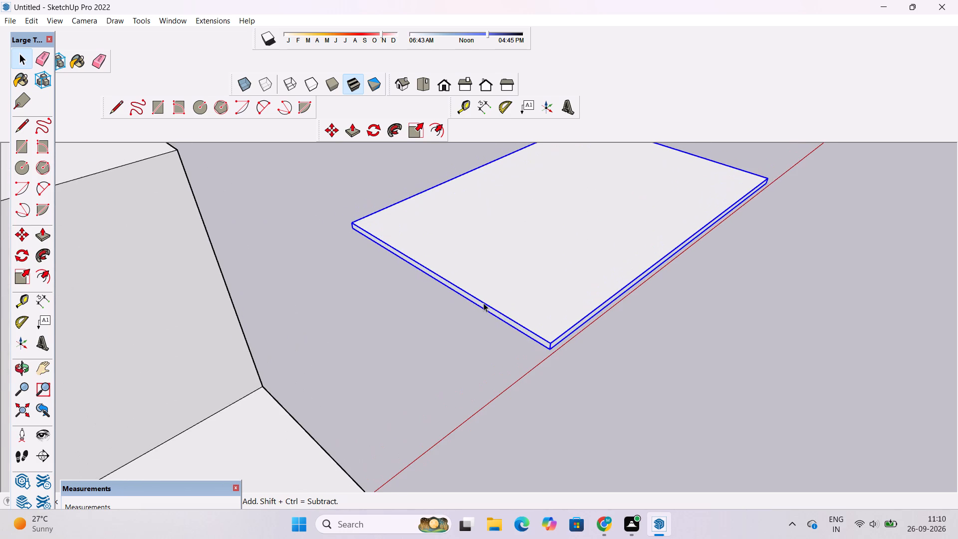
scroll(483, 303, "down", 1)
key("m")
scroll(482, 301, "down", 5)
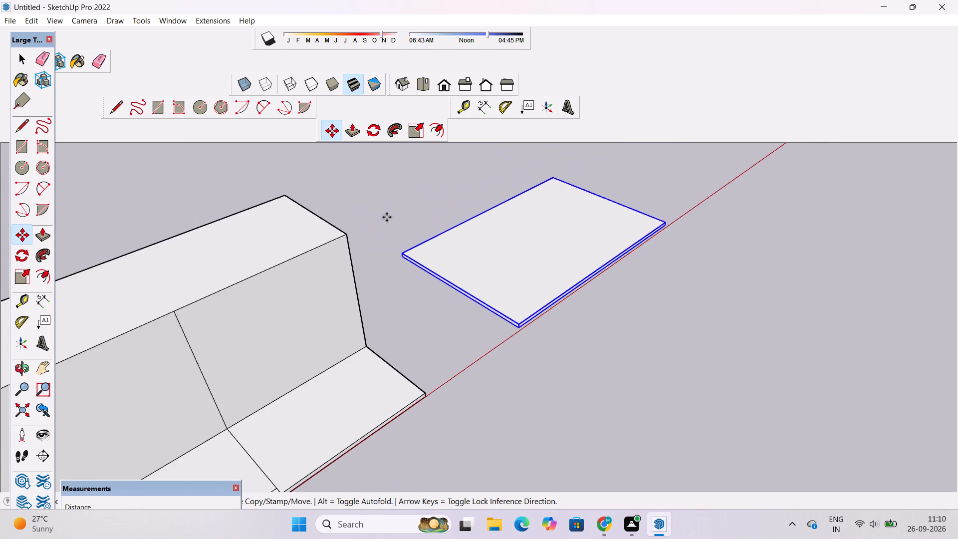
scroll(387, 217, "up", 4)
scroll(380, 261, "up", 12)
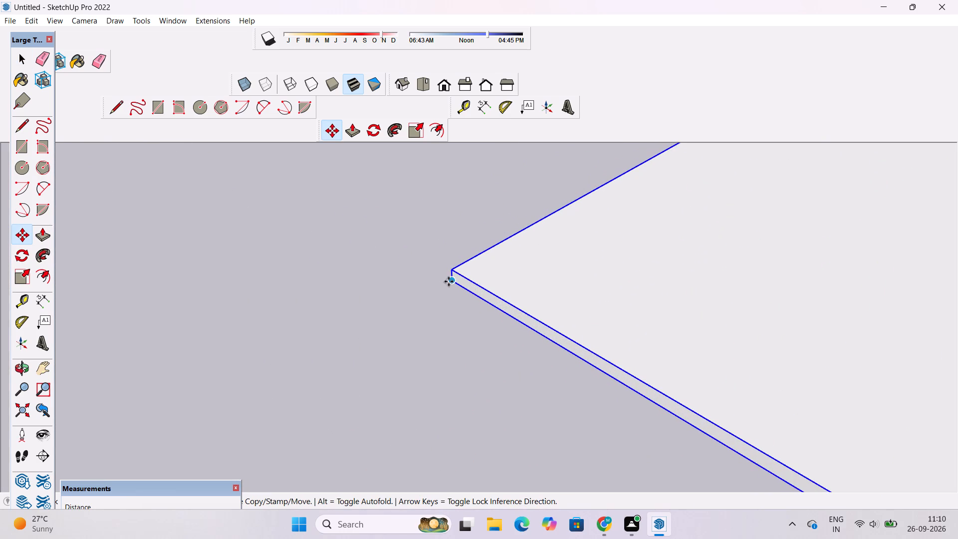
left_click(449, 281)
scroll(433, 284, "down", 20)
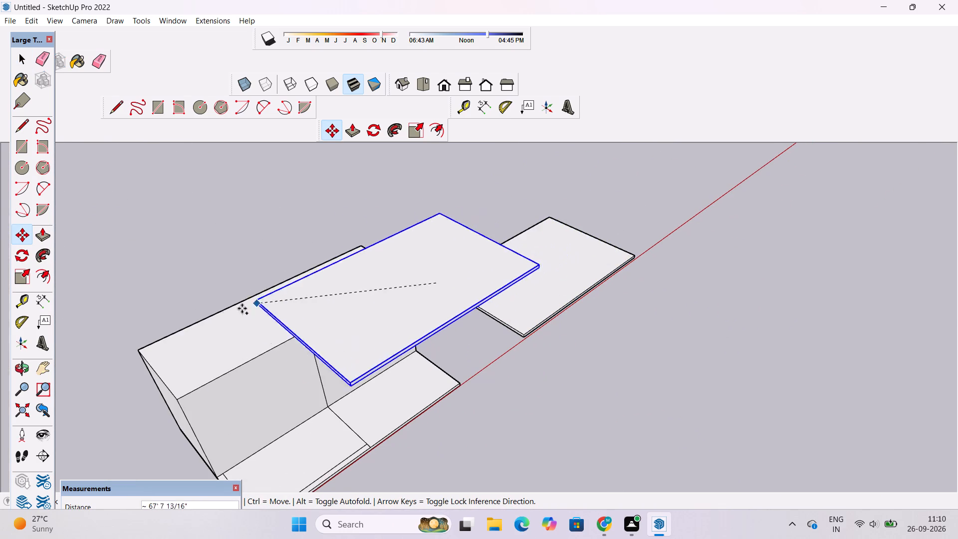
scroll(132, 348, "up", 17)
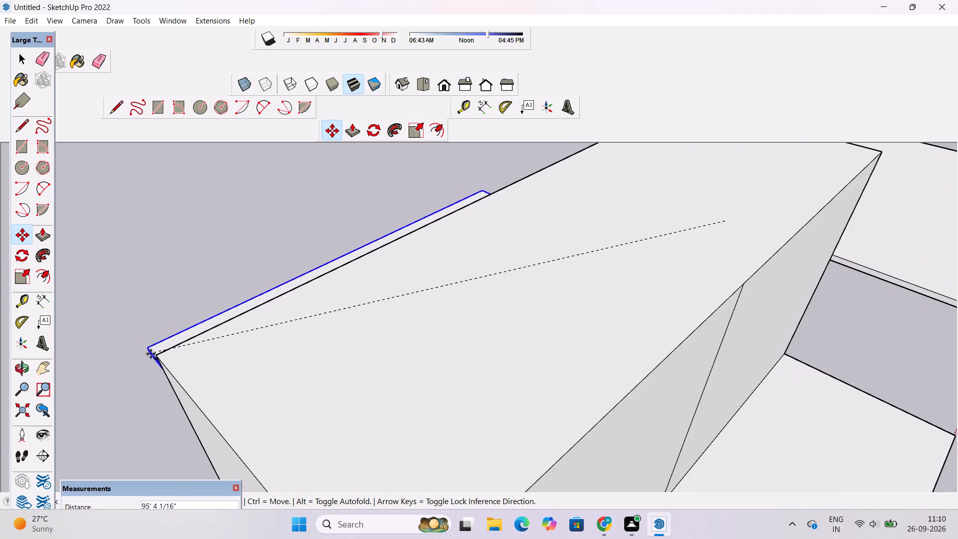
left_click(159, 356)
key("space")
Examine the slab placed on top of the raised block from ground-level, high and side viewpoints.
type("o")
scroll(159, 356, "down", 8)
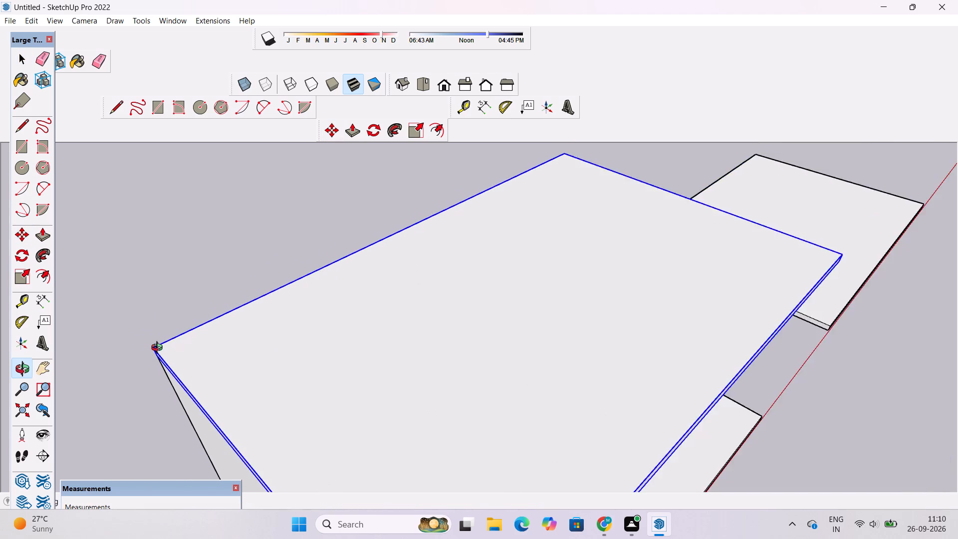
scroll(159, 349, "down", 13)
left_click_drag(274, 377, 233, 383)
left_click_drag(233, 383, 259, 331, "shift")
left_click_drag(268, 357, 214, 191)
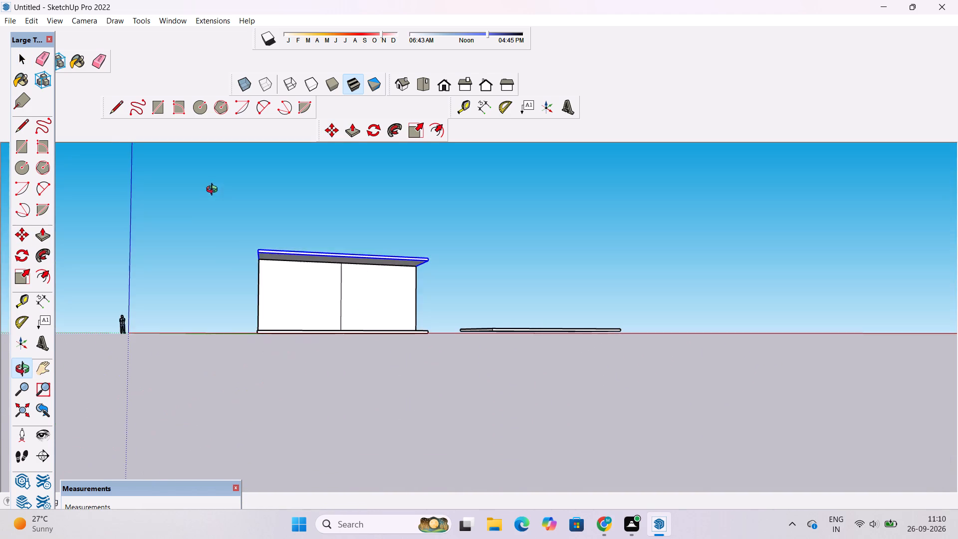
left_click_drag(236, 260, 287, 405)
scroll(297, 318, "up", 4)
left_click_drag(254, 333, 326, 325)
left_click_drag(290, 350, 336, 300, "shift")
left_click_drag(291, 325, 415, 326)
left_click_drag(352, 357, 348, 309, "shift")
scroll(350, 336, "up", 9)
left_click_drag(366, 282, 343, 298, "shift")
Explode the slab group on top of the raised block and clear the selection.
key("space")
left_click(342, 292)
right_click(342, 292)
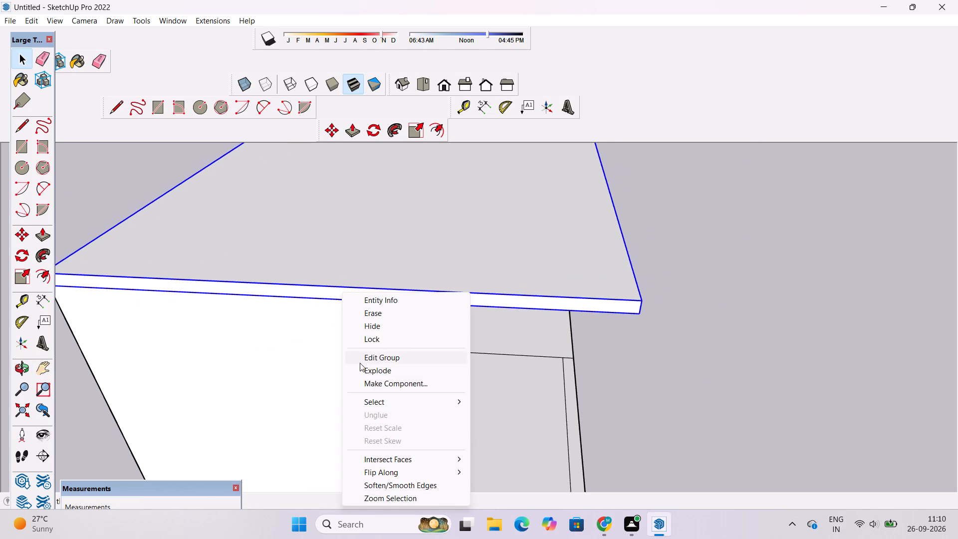
left_click(369, 373)
left_click(685, 307)
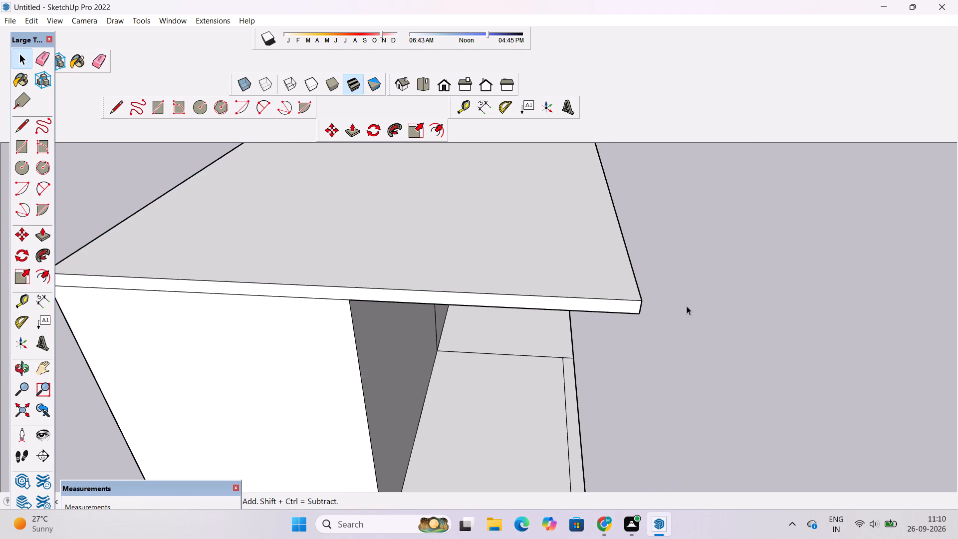
Examine the roof slab's overhang, the block's front face and the base's inset lines from oblique and frontal viewpoints.
key("o")
scroll(672, 310, "down", 6)
left_click_drag(676, 329, 463, 284)
scroll(491, 323, "up", 4)
left_click_drag(499, 337, 443, 259)
scroll(432, 265, "down", 10)
scroll(452, 247, "up", 5)
left_click_drag(457, 272, 465, 412)
left_click_drag(462, 418, 452, 352, "shift")
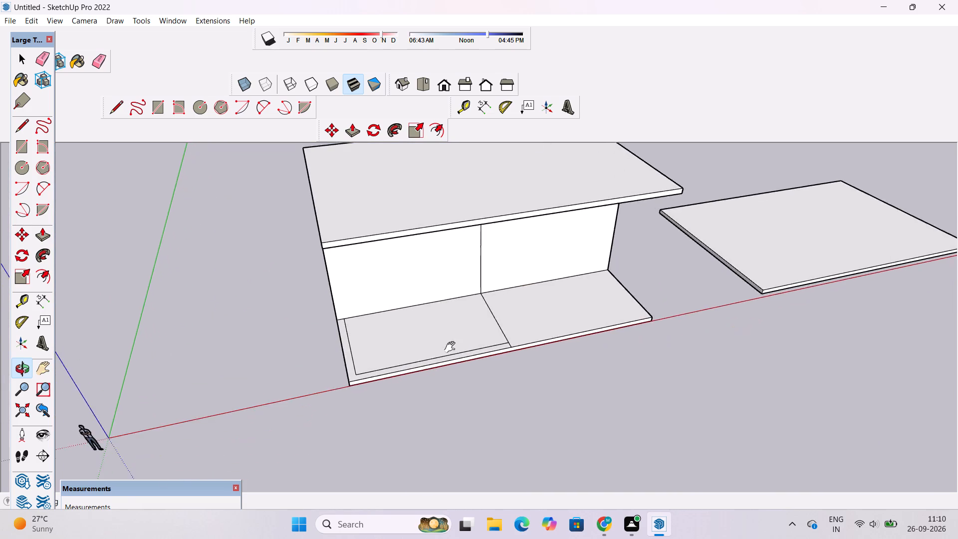
scroll(452, 347, "up", 4)
left_click_drag(452, 347, 450, 398)
scroll(448, 385, "down", 5)
scroll(388, 374, "up", 4)
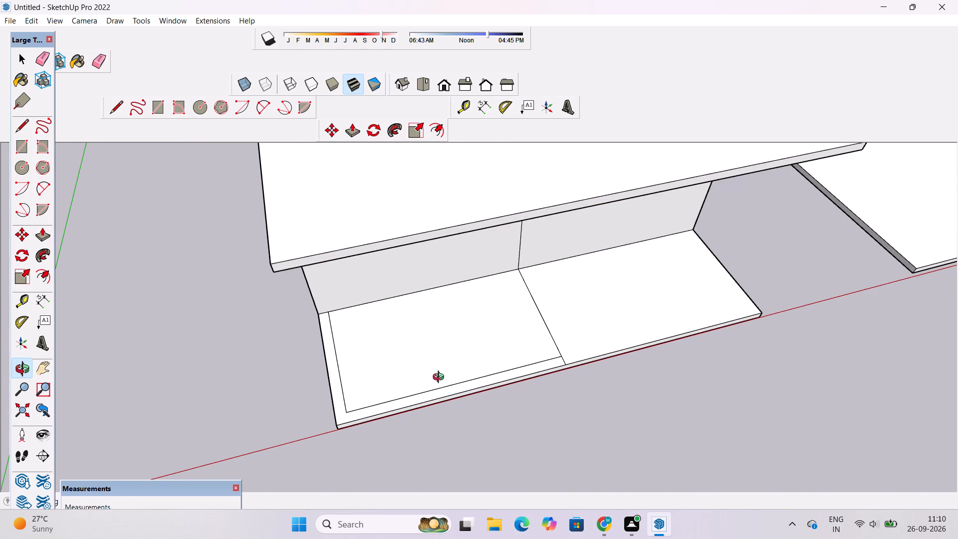
left_click_drag(449, 324, 449, 266)
scroll(449, 269, "down", 3)
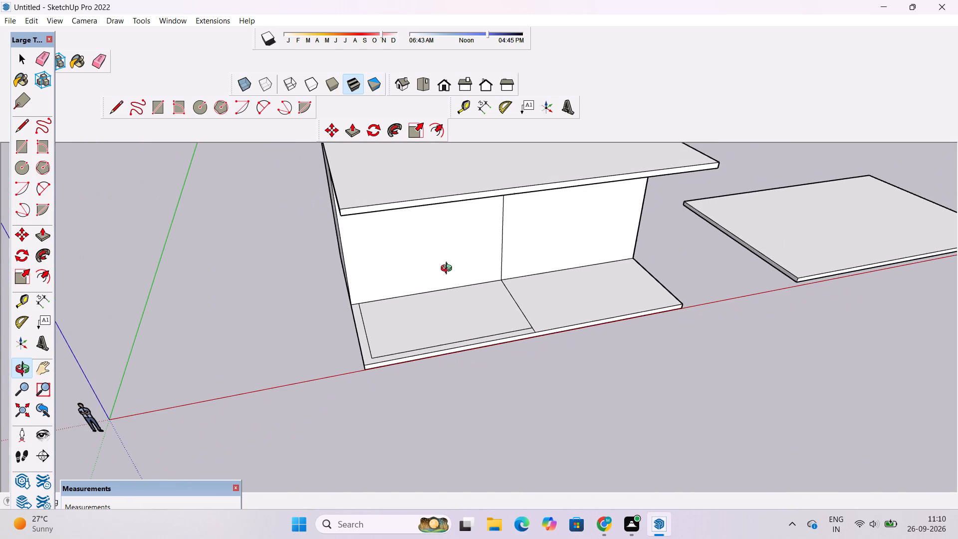
Examine the whole model from farther away and higher up, including the roof slab, the base and the neighbouring slab.
scroll(449, 269, "down", 2)
left_click_drag(449, 272, 444, 339, "shift")
scroll(443, 339, "down", 5)
left_click_drag(467, 332, 388, 334)
left_click(388, 334)
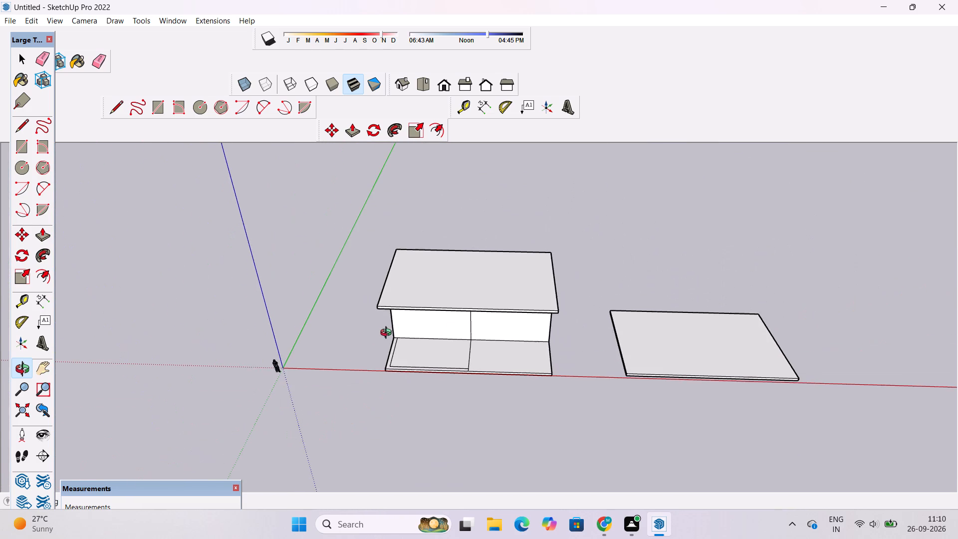
scroll(426, 321, "up", 2)
left_click_drag(403, 308, 361, 290, "shift")
left_click(361, 290, "shift")
left_click_drag(360, 305, 388, 354)
left_click_drag(390, 358, 442, 358)
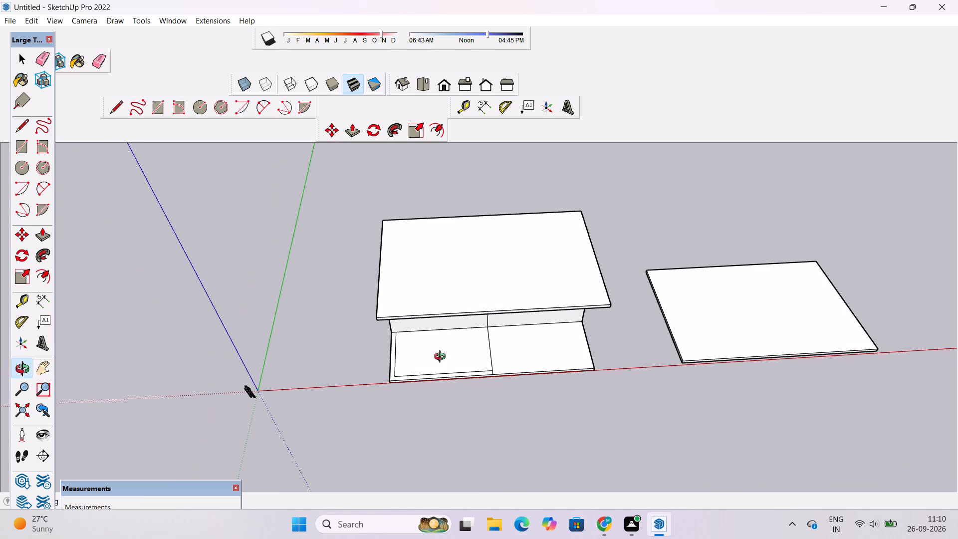
left_click_drag(444, 359, 449, 369, "shift")
left_click_drag(448, 379, 436, 338, "shift")
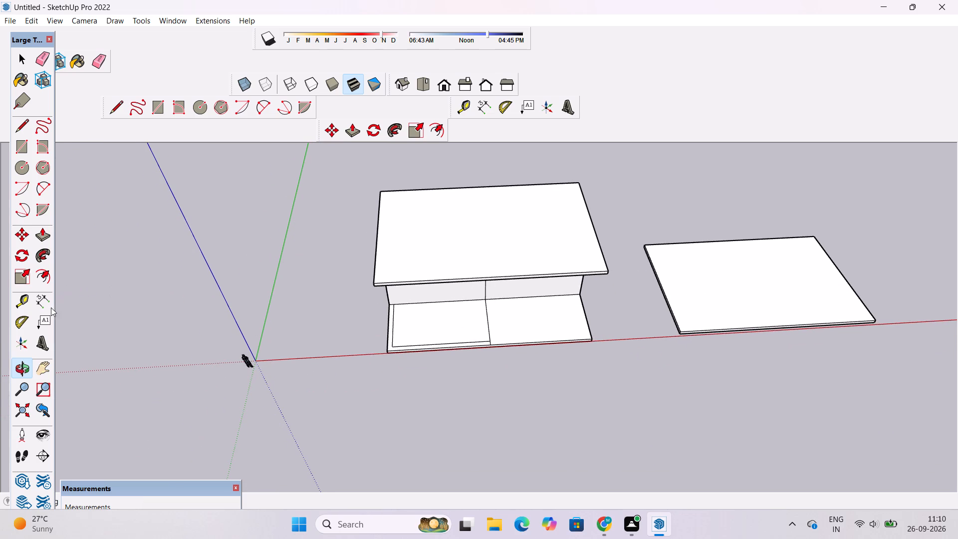
Dimension the base's dividing line from the front edge to the raised block, placing the dimension beside it on the undivided half without inset lines.
left_click(47, 303)
scroll(494, 349, "up", 2)
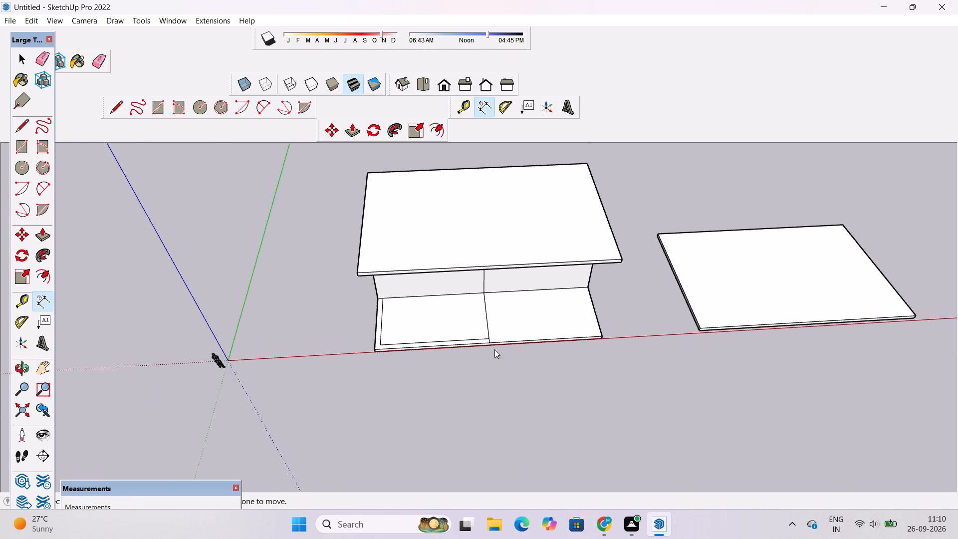
scroll(494, 349, "up", 8)
left_click(484, 341)
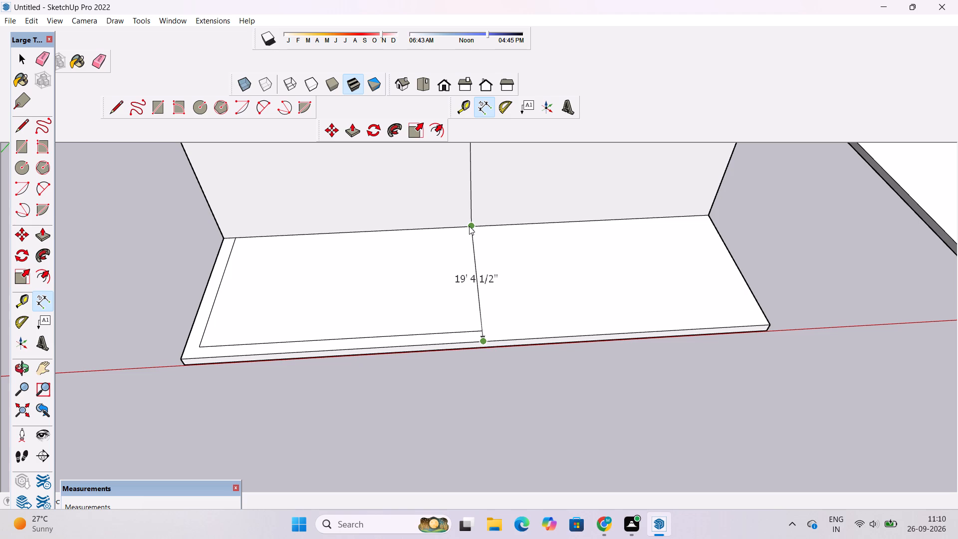
left_click(469, 226)
left_click(519, 241)
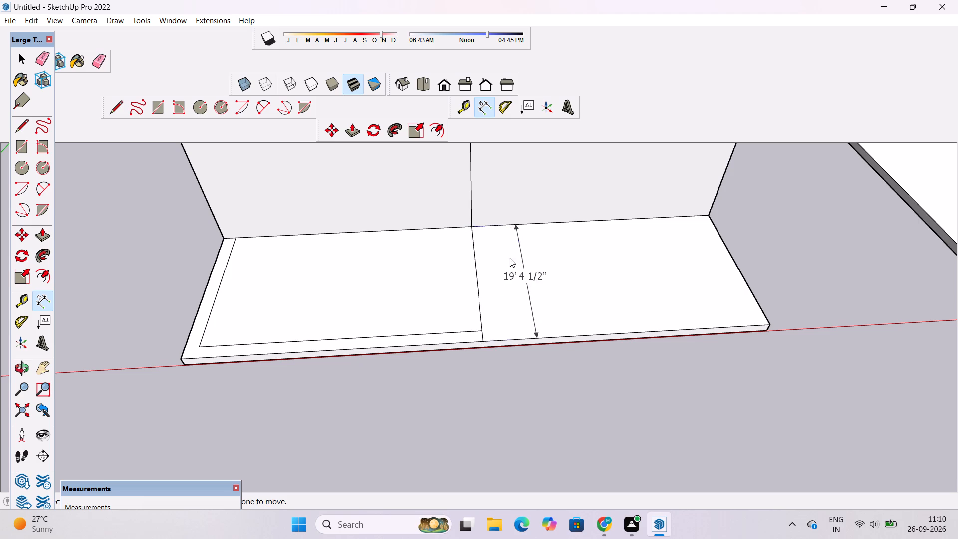
Examine the dimensioned base, the raised block's end face and the roof slab's overhang from oblique and end-on viewpoints.
scroll(486, 313, "down", 4)
key("o")
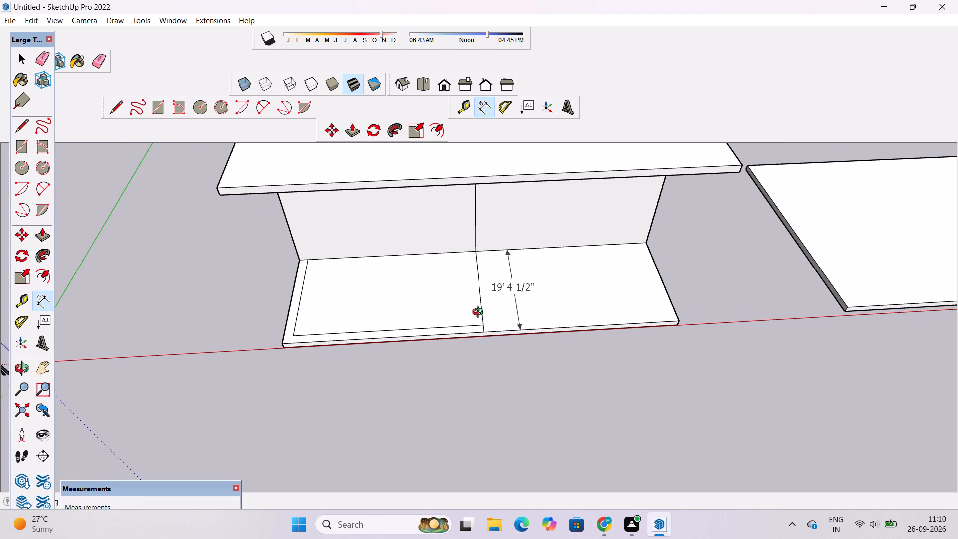
scroll(479, 313, "down", 3)
left_click_drag(392, 311, 556, 285)
left_click(557, 285)
left_click_drag(363, 307, 454, 307)
left_click(454, 307)
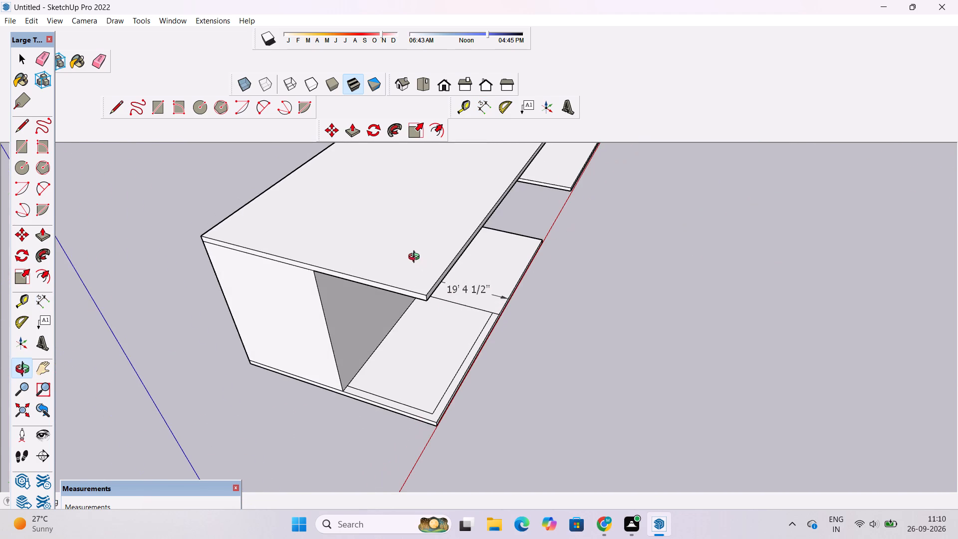
scroll(415, 257, "down", 2)
left_click_drag(409, 288, 435, 323)
left_click_drag(364, 331, 419, 333)
left_click_drag(419, 333, 420, 329, "shift")
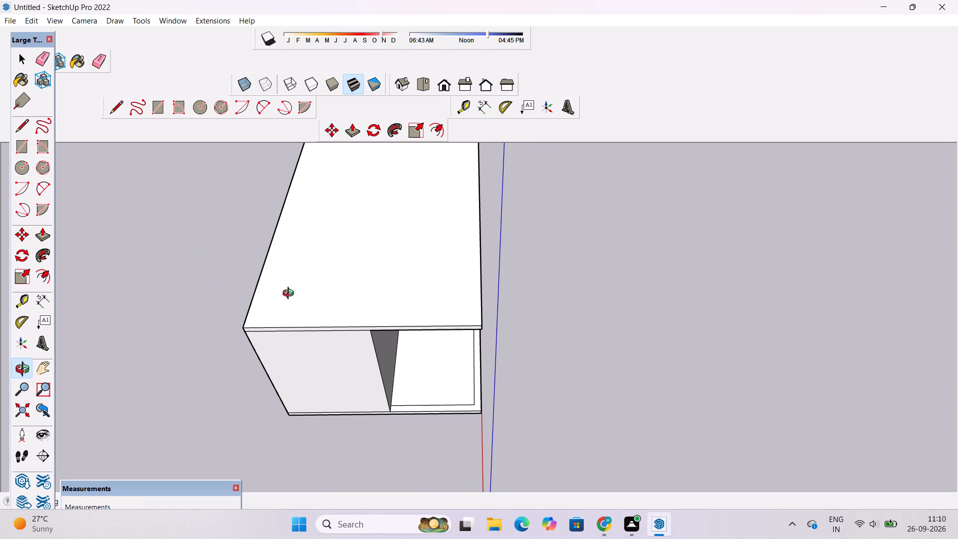
Place a guide on the roof slab parallel to its front long edge, offset 19' 4 1/2", in line with the raised block's front face.
left_click(22, 300)
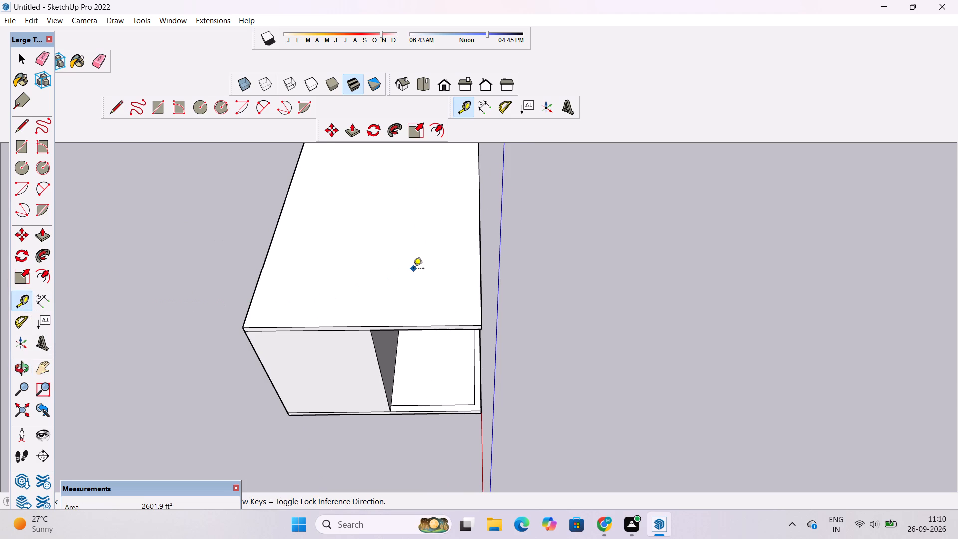
scroll(414, 269, "up", 1)
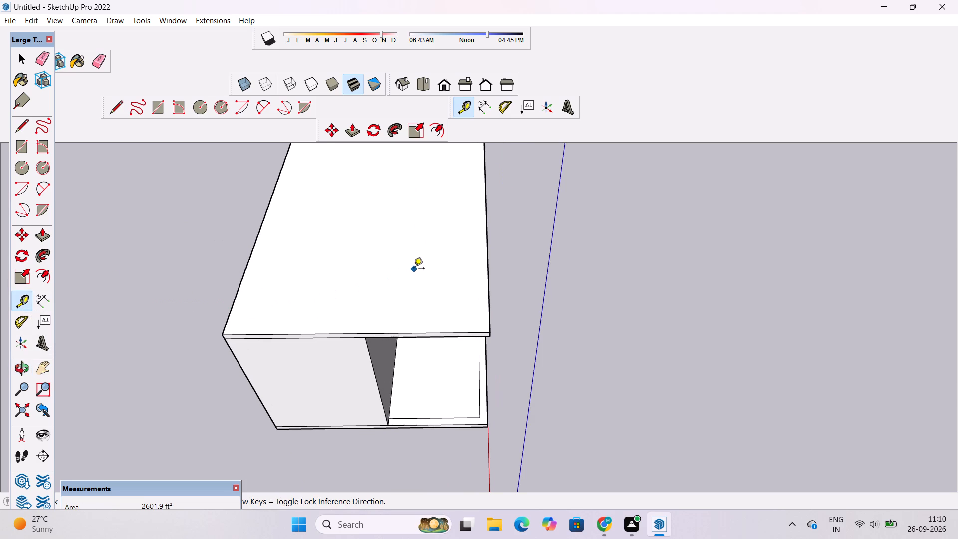
scroll(414, 269, "down", 4)
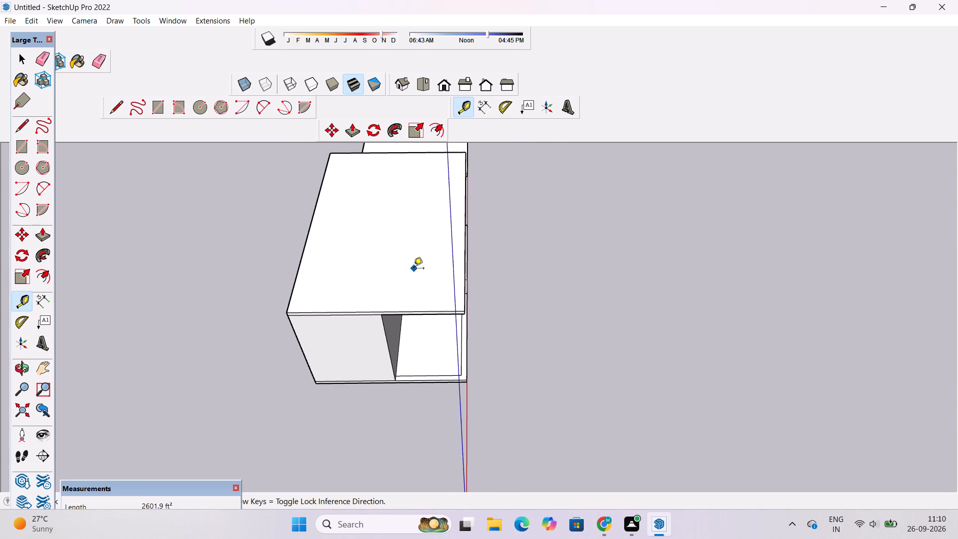
scroll(414, 269, "up", 1)
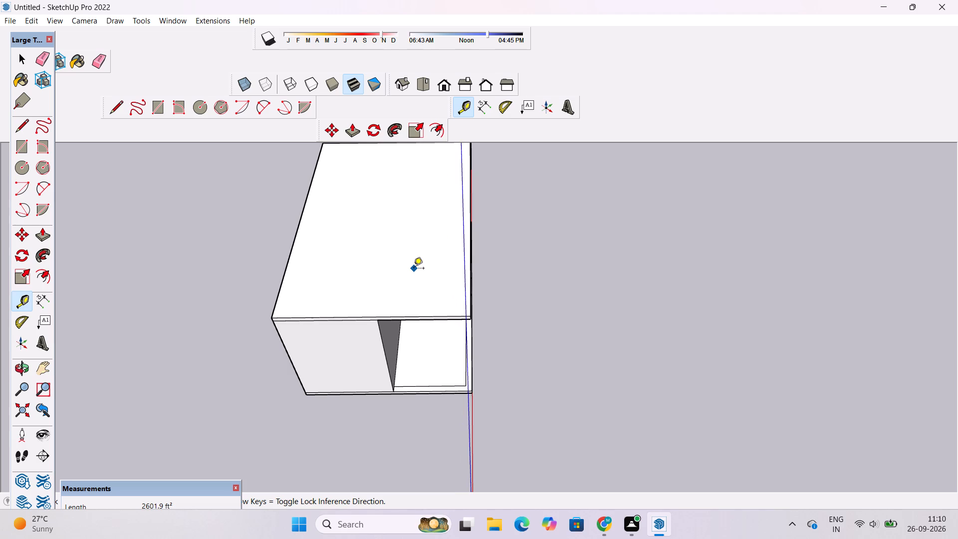
scroll(414, 269, "up", 2)
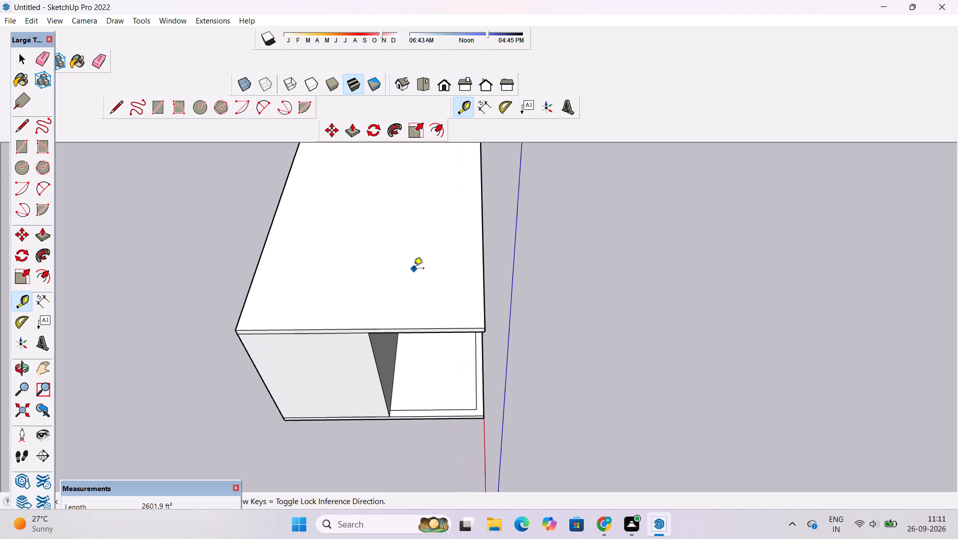
scroll(414, 269, "down", 2)
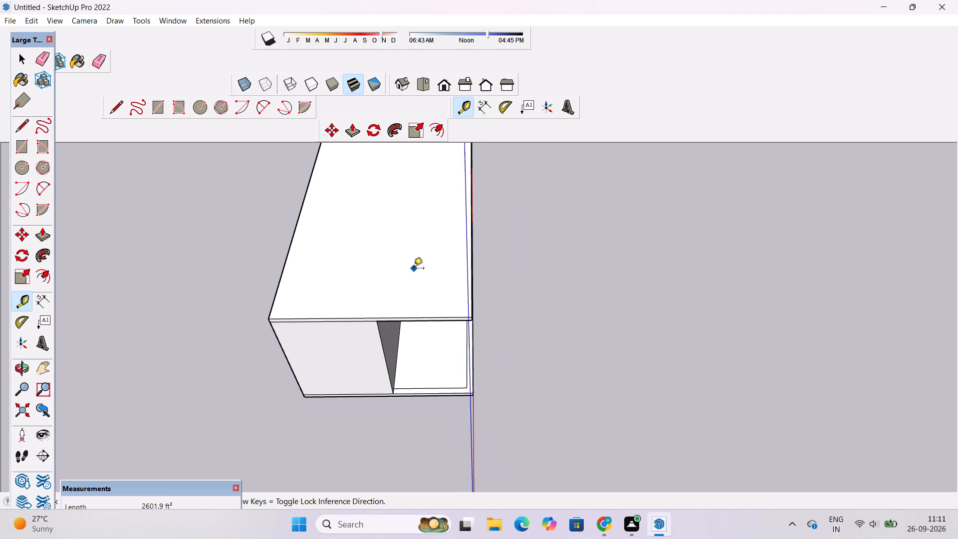
scroll(414, 269, "up", 3)
scroll(414, 269, "down", 4)
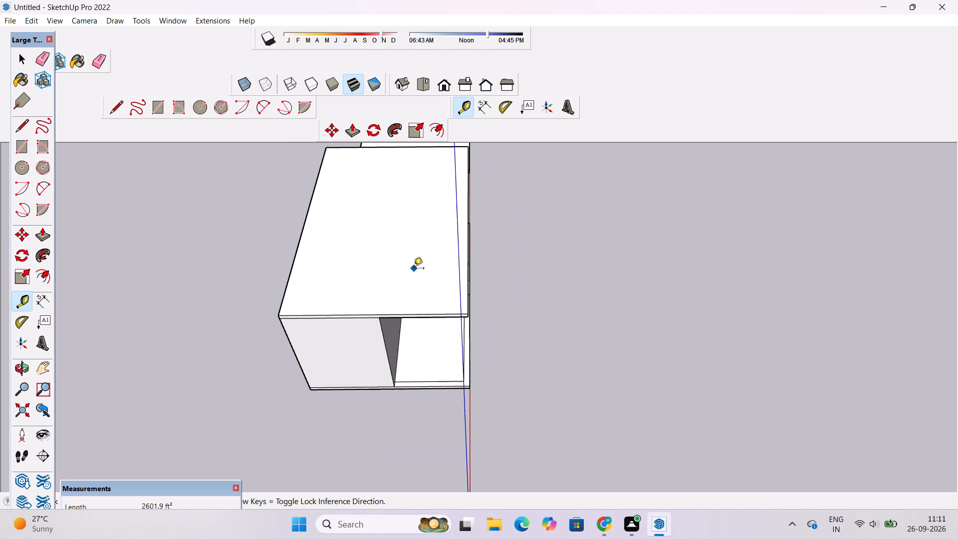
scroll(414, 269, "up", 4)
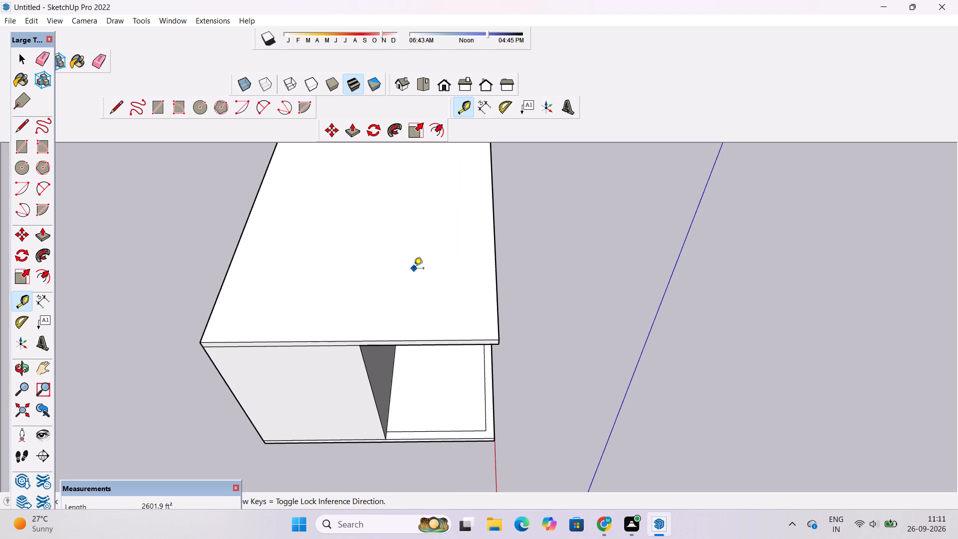
scroll(414, 269, "down", 3)
scroll(414, 269, "up", 3)
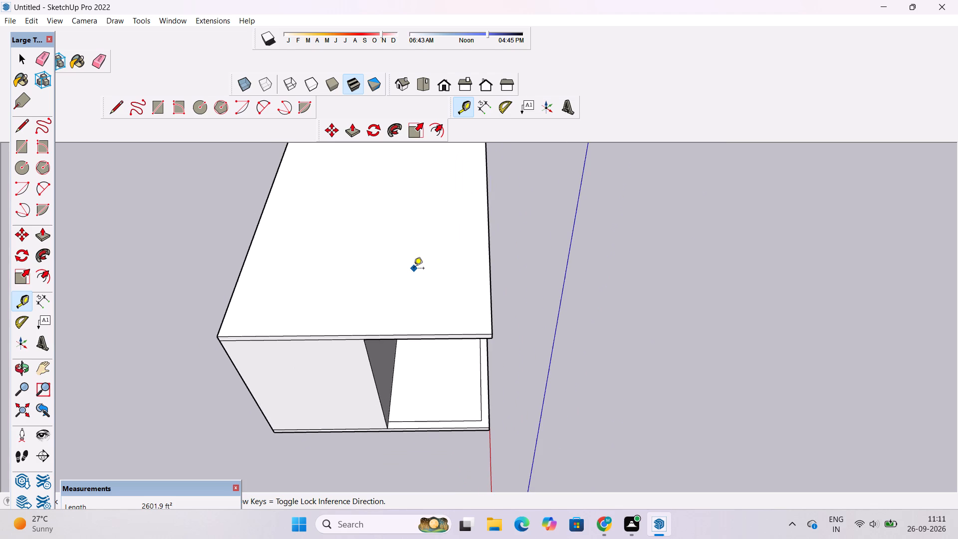
scroll(414, 269, "up", 1)
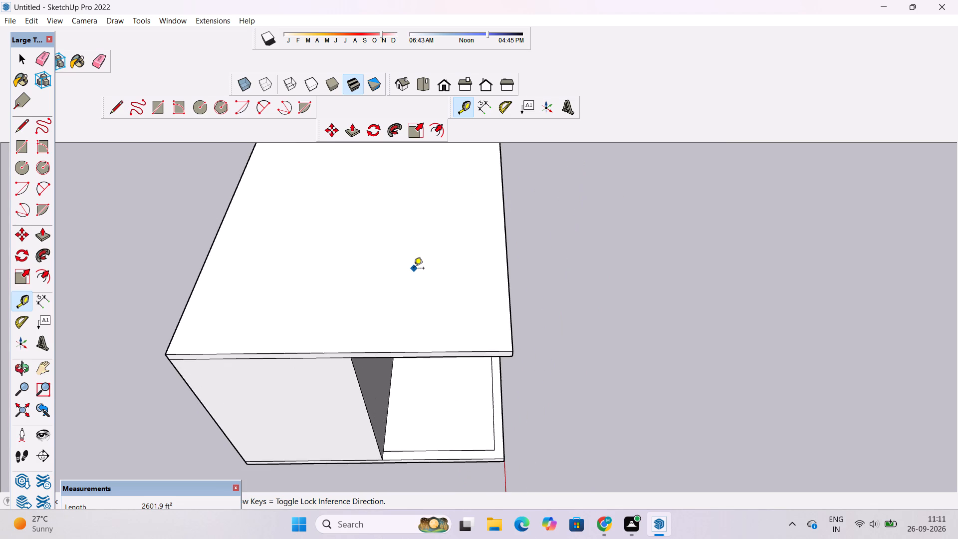
scroll(414, 269, "down", 2)
left_click(491, 225)
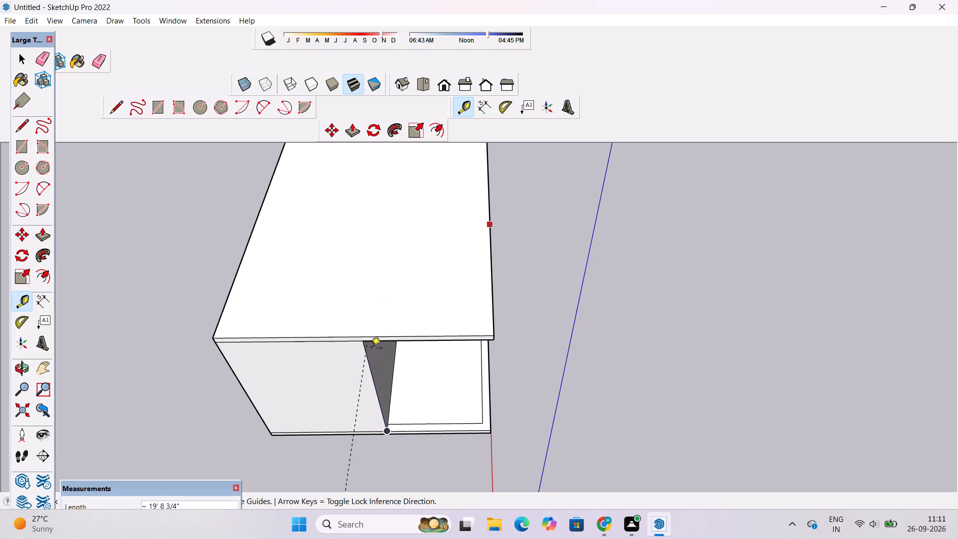
left_click(365, 335)
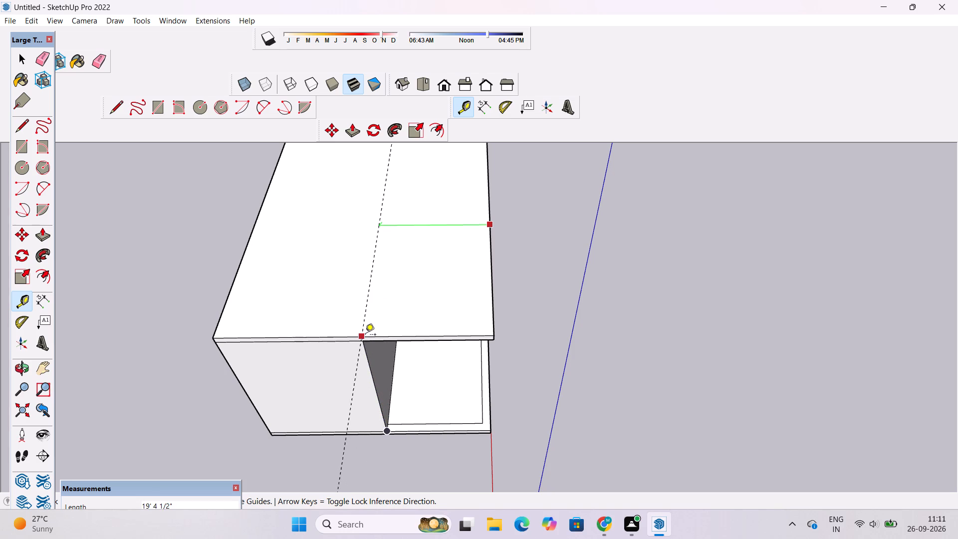
Examine the guide's alignment with the raised block's front face from end-on and low oblique viewpoints.
scroll(365, 335, "down", 3)
scroll(365, 335, "up", 3)
scroll(365, 335, "down", 7)
scroll(365, 335, "up", 6)
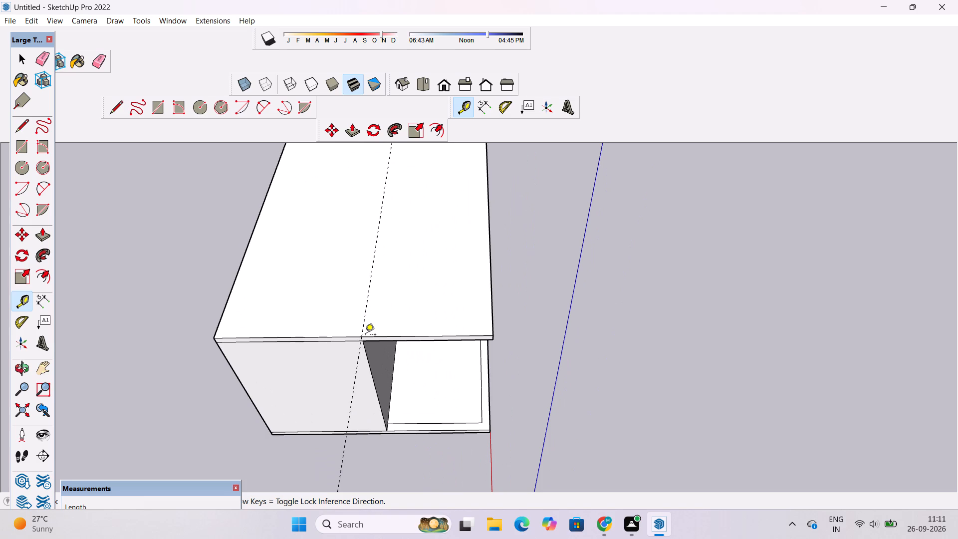
scroll(365, 335, "down", 4)
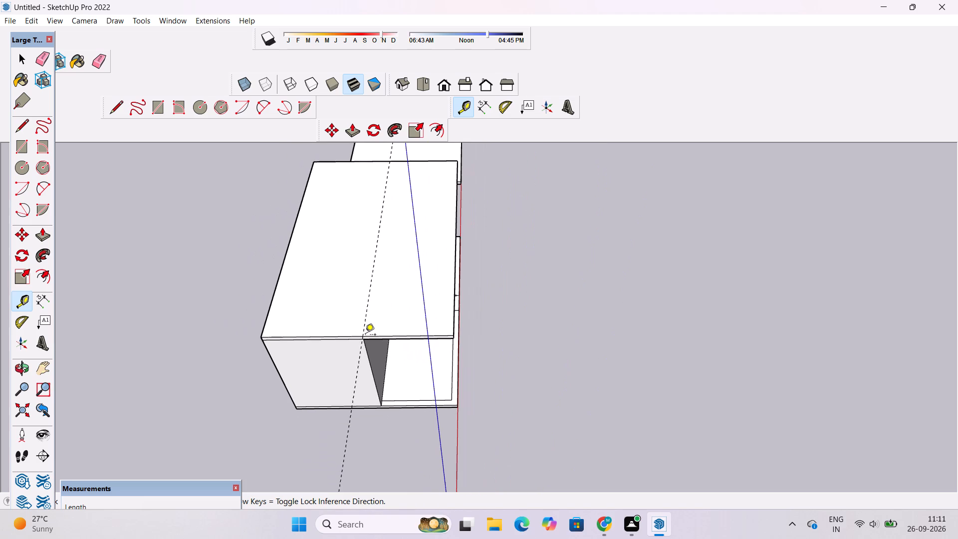
scroll(365, 335, "up", 3)
key("space")
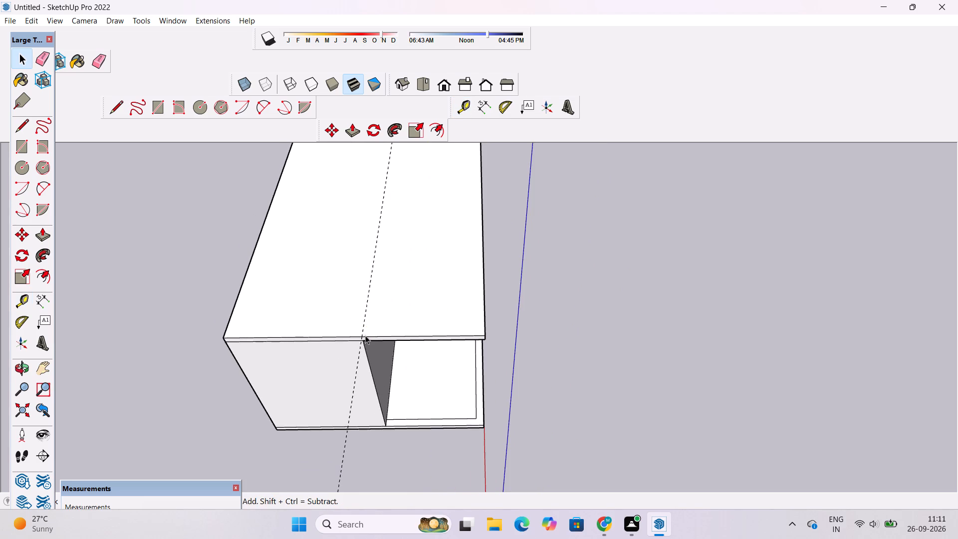
type("o")
scroll(365, 335, "down", 3)
left_click_drag(365, 335, 373, 361, "shift")
scroll(375, 386, "up", 4)
left_click_drag(375, 386, 355, 312)
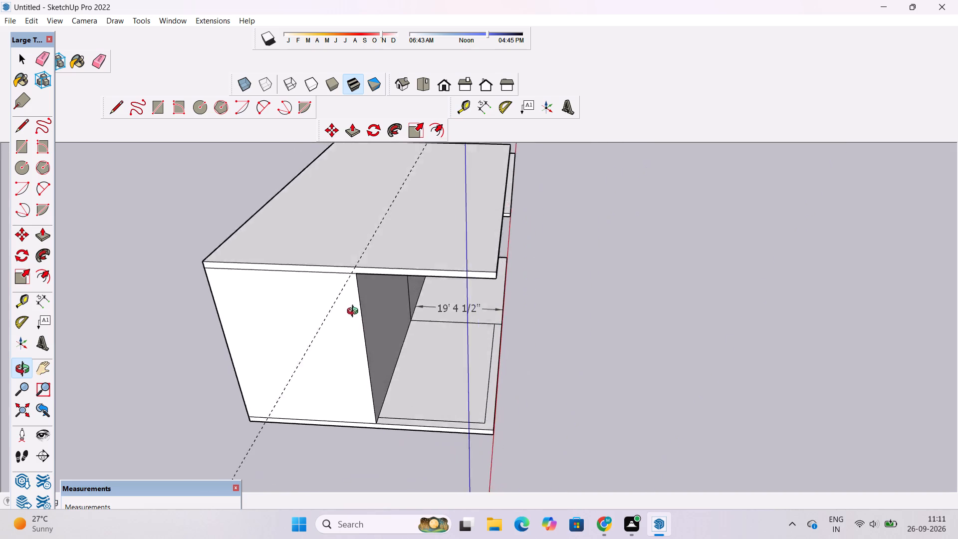
left_click_drag(355, 312, 351, 299)
left_click(350, 296)
left_click_drag(349, 292, 380, 380)
scroll(378, 371, "down", 4)
left_click_drag(378, 371, 383, 393)
left_click(383, 393)
left_click_drag(384, 393, 384, 388)
Examine the roof slab and its lengthwise guide from higher viewpoints, including the neighbouring slab beyond it.
scroll(461, 325, "down", 5)
left_click_drag(483, 304, 394, 365, "shift")
scroll(379, 330, "up", 5)
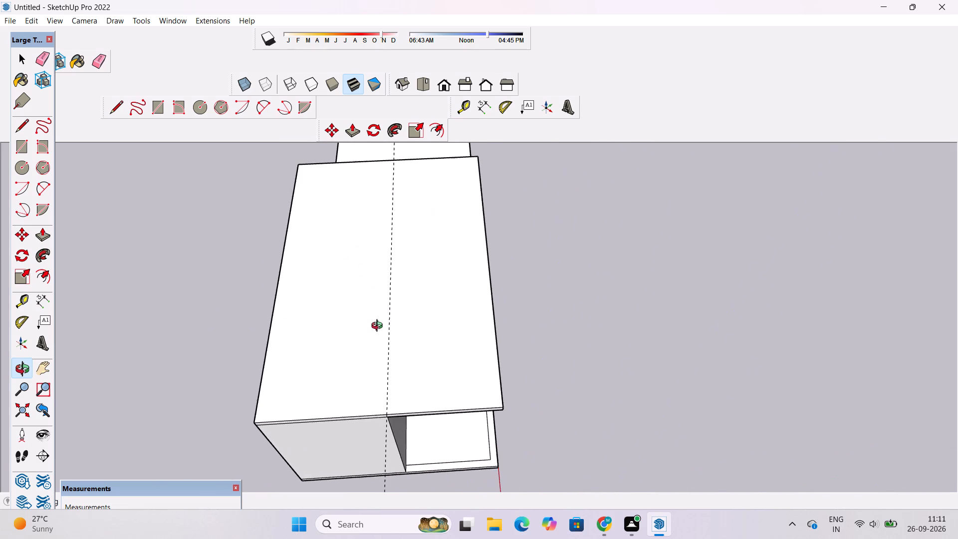
scroll(379, 327, "up", 1)
left_click_drag(380, 322, 374, 334, "shift")
scroll(374, 334, "up", 1)
scroll(374, 334, "down", 4)
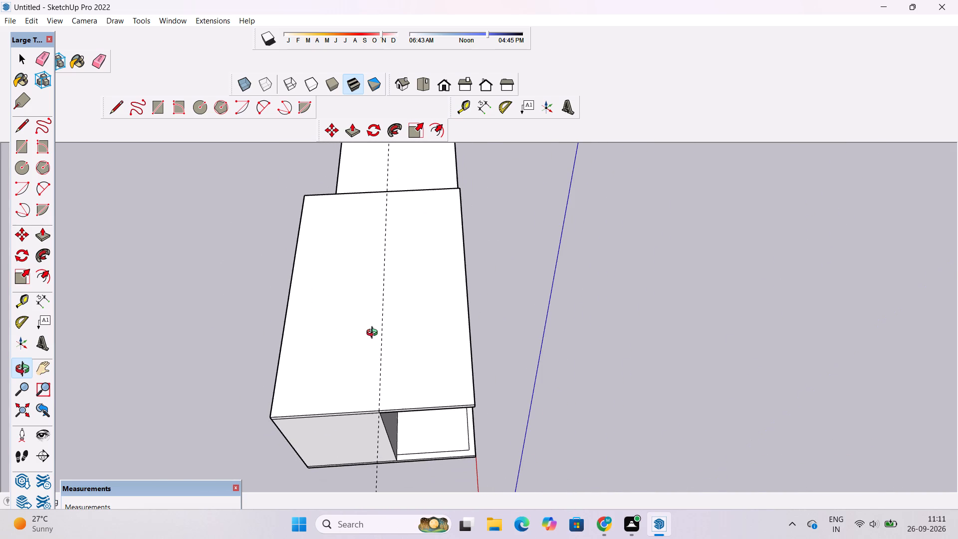
scroll(374, 334, "up", 2)
scroll(374, 334, "down", 4)
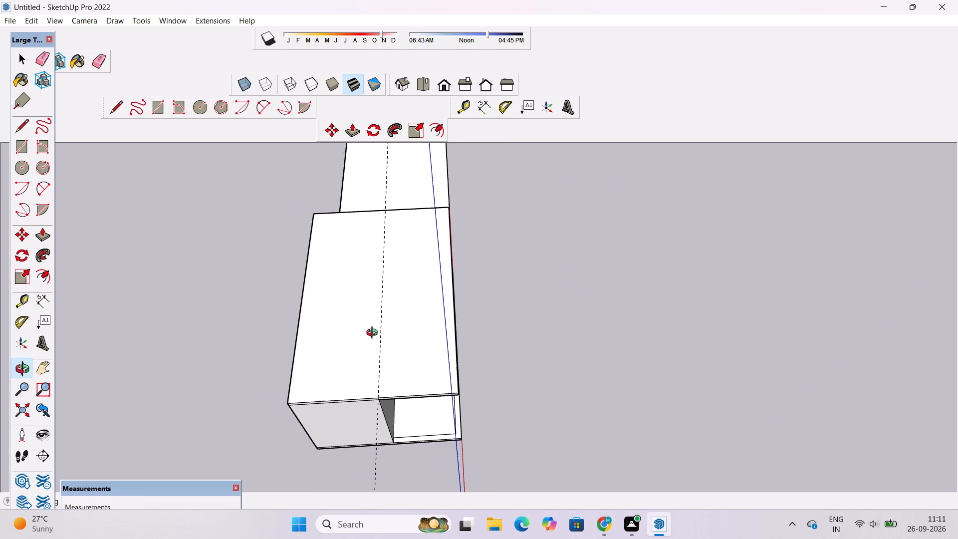
scroll(374, 334, "up", 4, "shift")
left_click_drag(374, 334, 367, 354, "shift")
scroll(367, 354, "down", 5)
left_click_drag(370, 353, 239, 384)
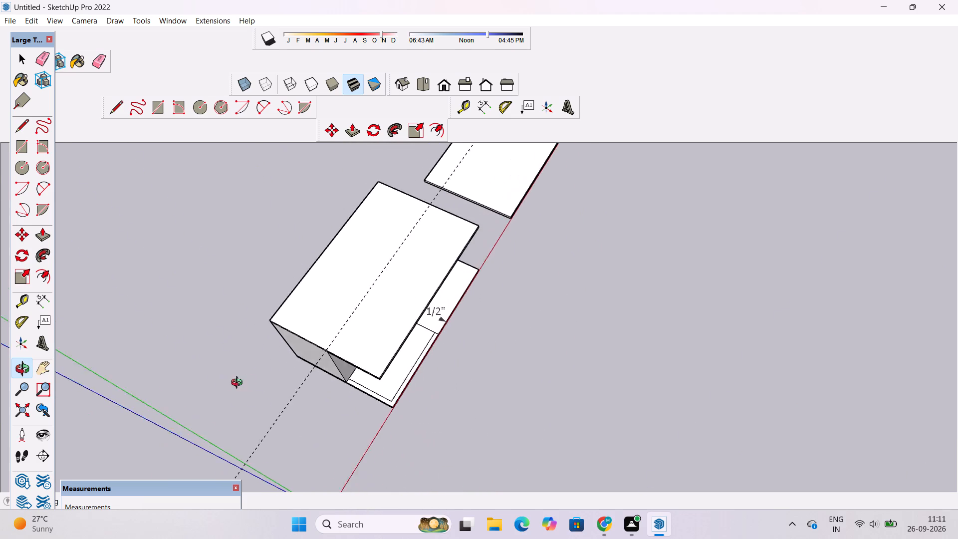
Draw a line about 63' 3" long along the guide, from one end edge of the roof slab's top face to the other.
left_click_drag(239, 384, 234, 385)
left_click_drag(225, 385, 415, 327)
scroll(421, 384, "up", 4)
scroll(421, 384, "down", 4)
left_click_drag(431, 366, 405, 375)
key("l")
scroll(384, 378, "up", 3)
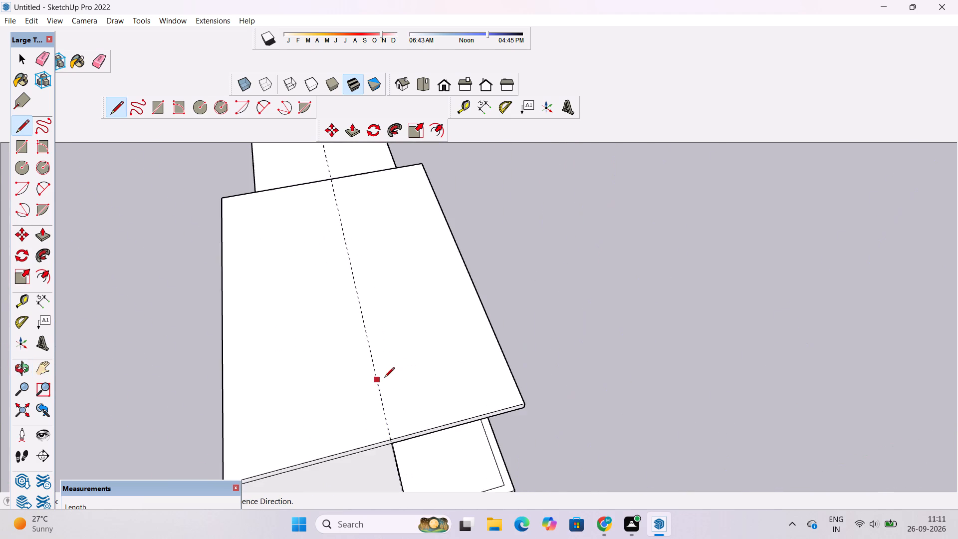
scroll(384, 378, "up", 7)
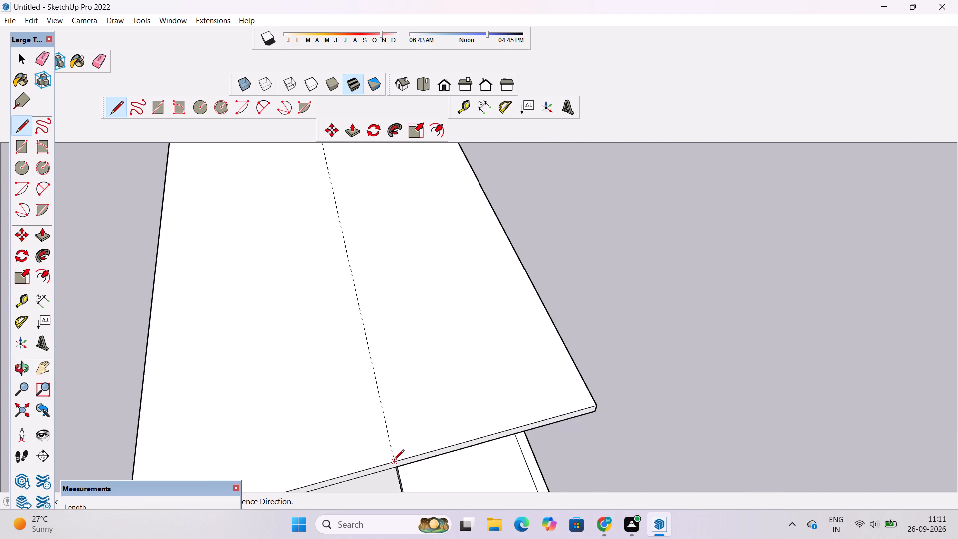
left_click(394, 461)
scroll(389, 430, "down", 8)
scroll(348, 223, "up", 5)
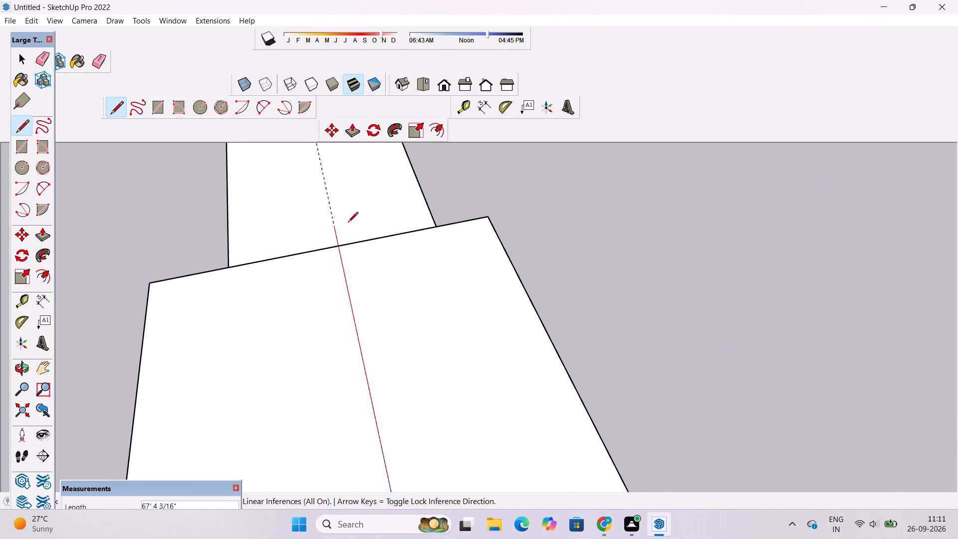
left_click(338, 245)
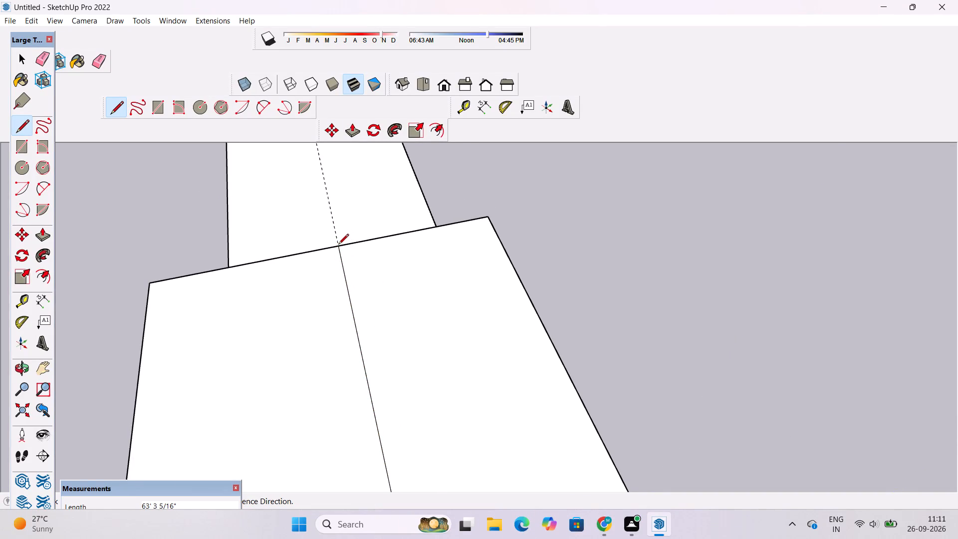
Erase the guide line running lengthwise over the roof slab and the neighbouring slab.
key("space")
type("o")
scroll(338, 247, "down", 4)
left_click_drag(337, 260, 351, 307, "shift")
key("e")
left_click_drag(344, 243, 338, 254)
Examine the divided roof slab, the raised block and the dimensioned base from low, high and frontal oblique viewpoints.
key("o")
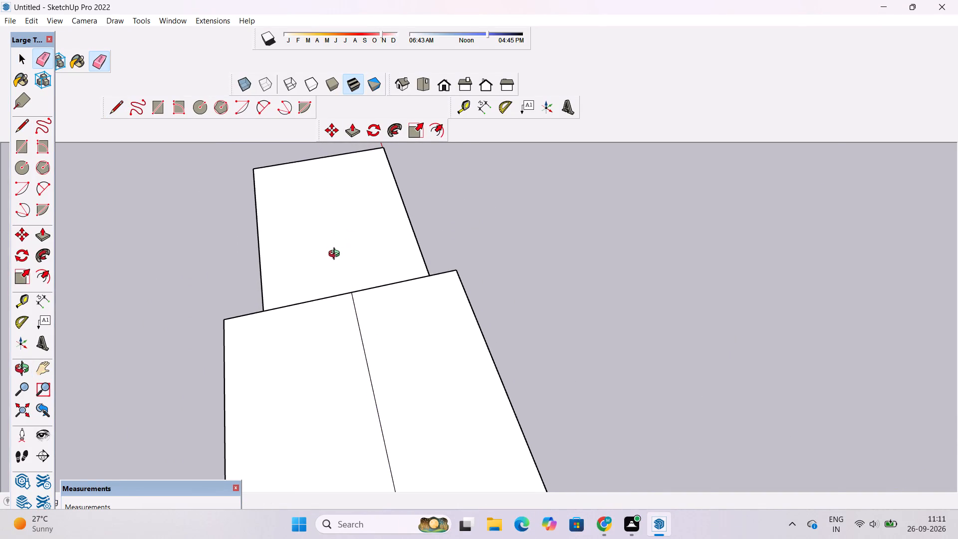
scroll(335, 263, "down", 6)
left_click_drag(390, 332, 273, 248)
left_click_drag(370, 320, 278, 294)
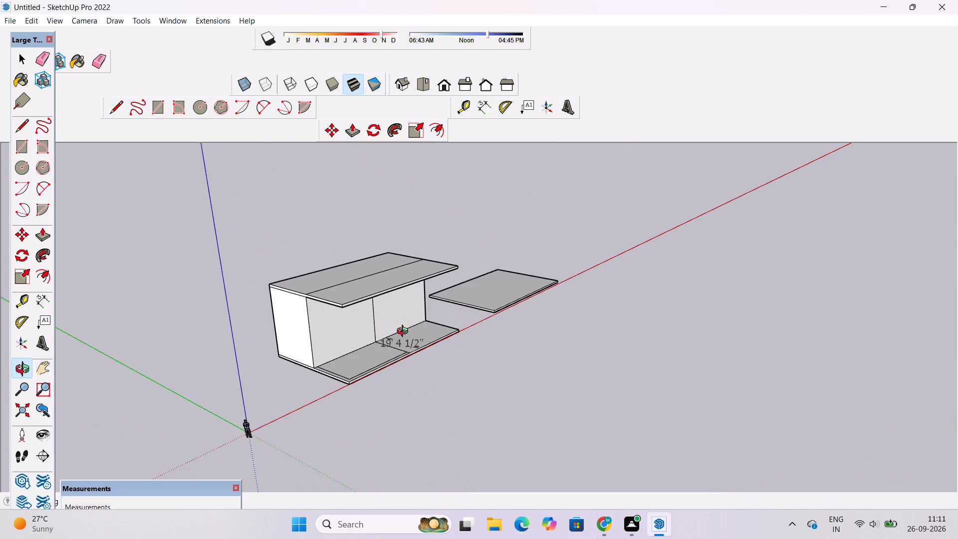
scroll(405, 332, "up", 1)
left_click_drag(394, 342, 402, 419)
scroll(384, 390, "down", 4)
left_click_drag(376, 387, 479, 430)
scroll(404, 412, "up", 3)
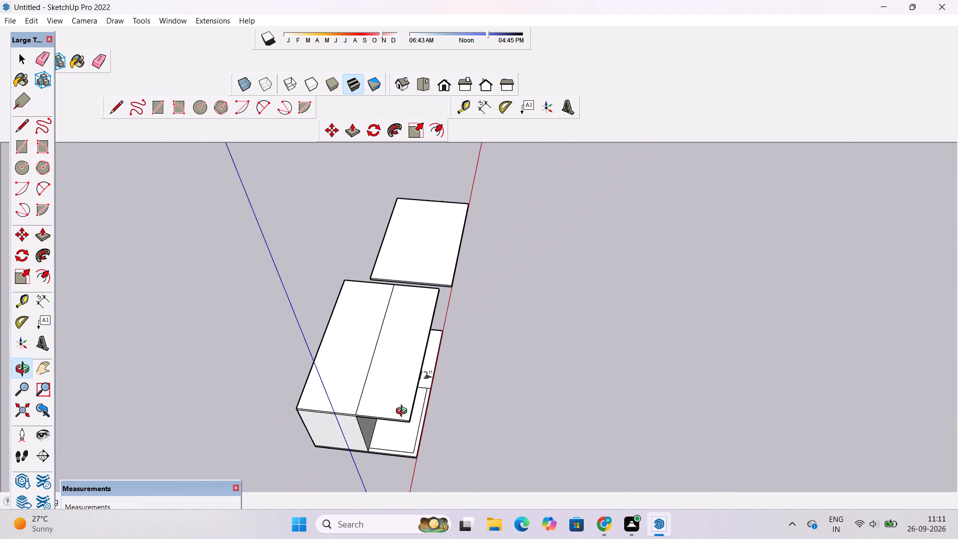
left_click_drag(467, 411, 330, 426)
left_click_drag(336, 418, 372, 383, "shift")
left_click_drag(398, 375, 349, 375)
scroll(393, 332, "up", 4)
left_click_drag(449, 305, 443, 309, "shift")
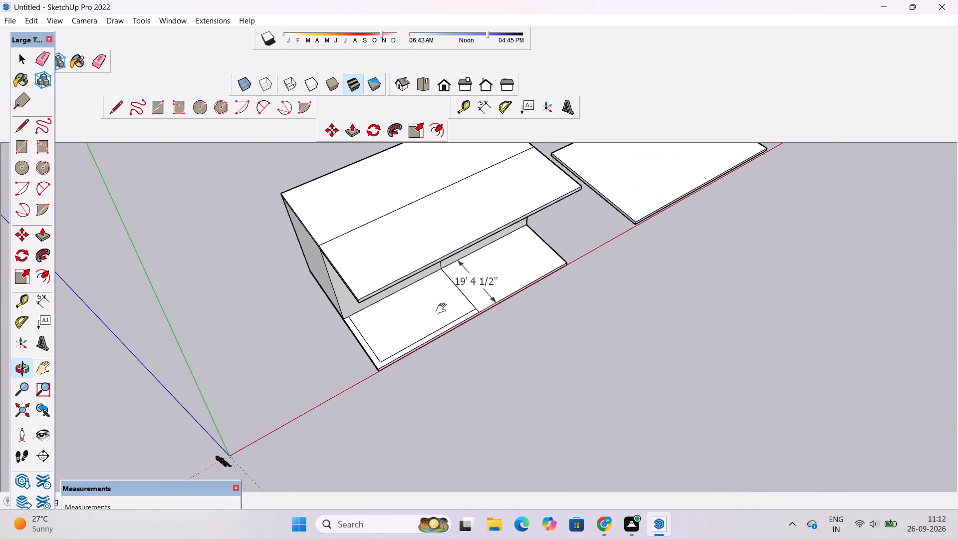
left_click_drag(443, 309, 405, 338, "shift")
scroll(403, 338, "up", 3)
left_click_drag(403, 338, 372, 353)
left_click_drag(371, 350, 388, 403, "shift")
Place a guide across the roof slab about 31' 7 5/8" from its end edge, aligned with the dividing line on the base below.
key("t")
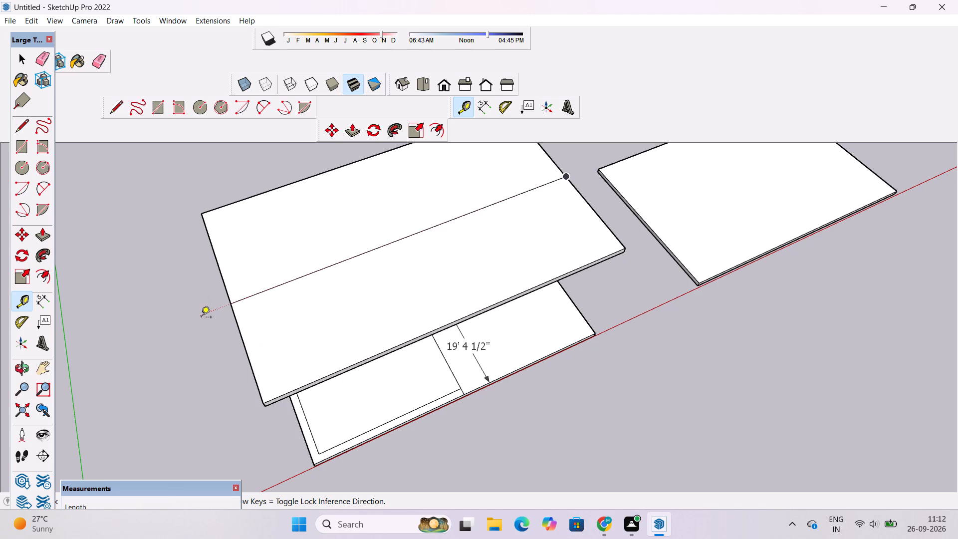
left_click(248, 352)
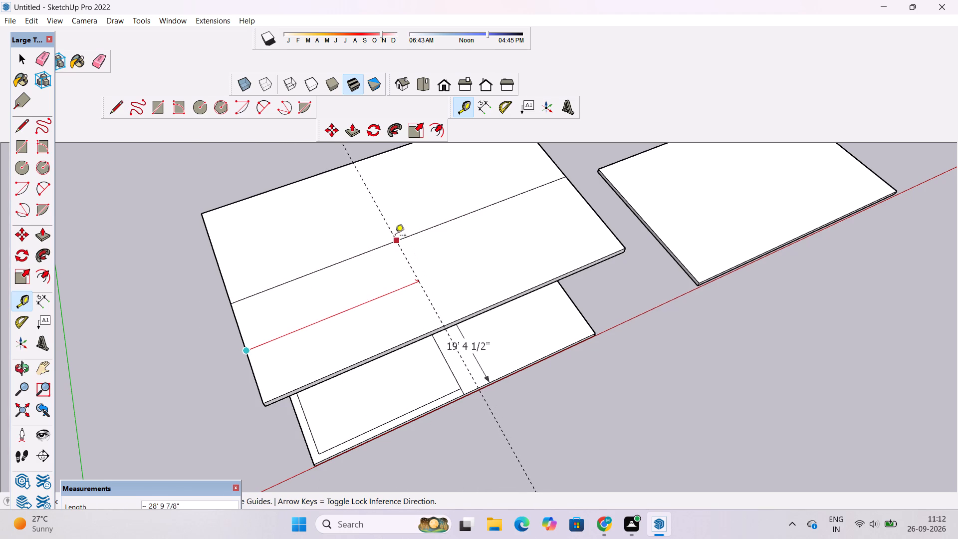
scroll(405, 262, "down", 5)
scroll(412, 316, "down", 1)
scroll(412, 316, "up", 5)
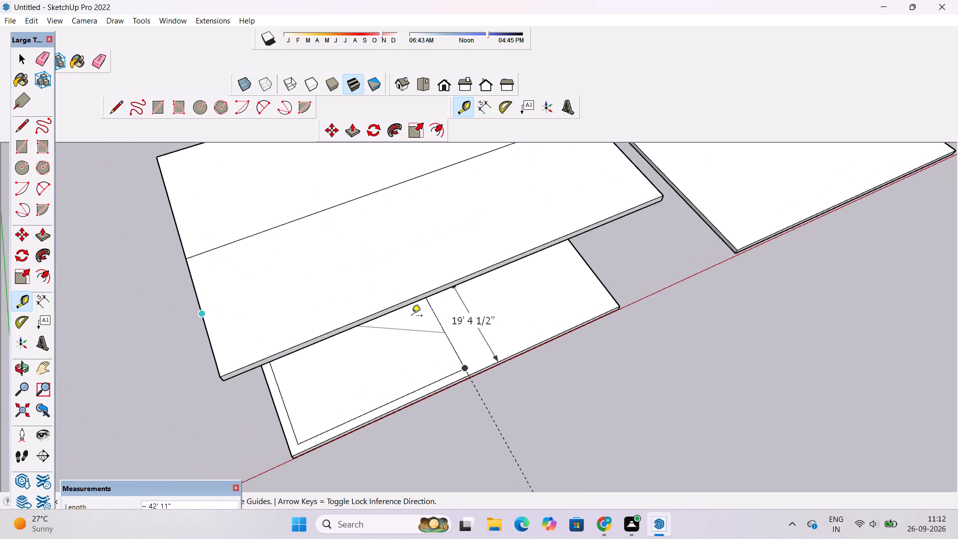
scroll(412, 316, "up", 4)
key("o")
left_click_drag(428, 376, 400, 335)
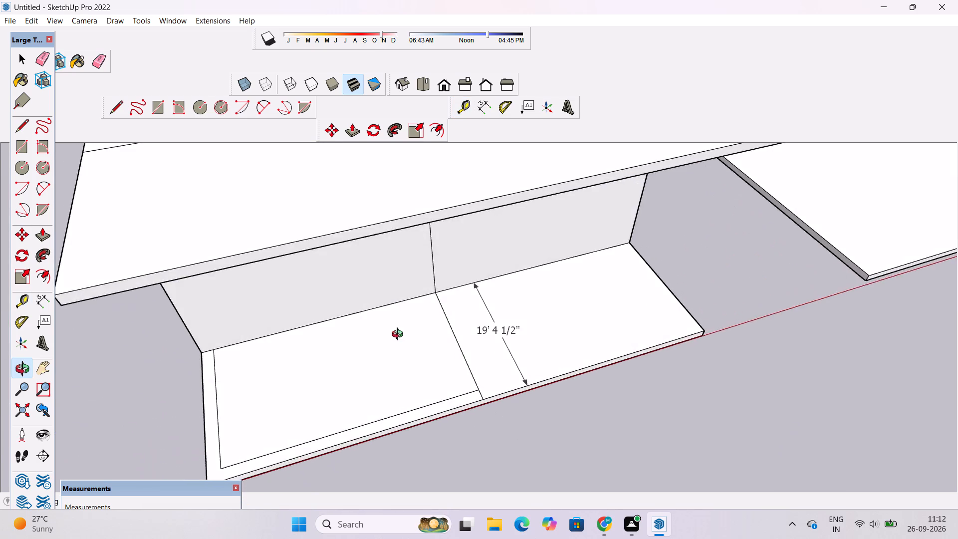
scroll(399, 335, "down", 5)
left_click_drag(399, 336, 409, 380, "shift")
left_click_drag(416, 399, 413, 379)
scroll(413, 369, "up", 3)
left_click_drag(413, 369, 410, 380, "shift")
scroll(410, 380, "down", 5)
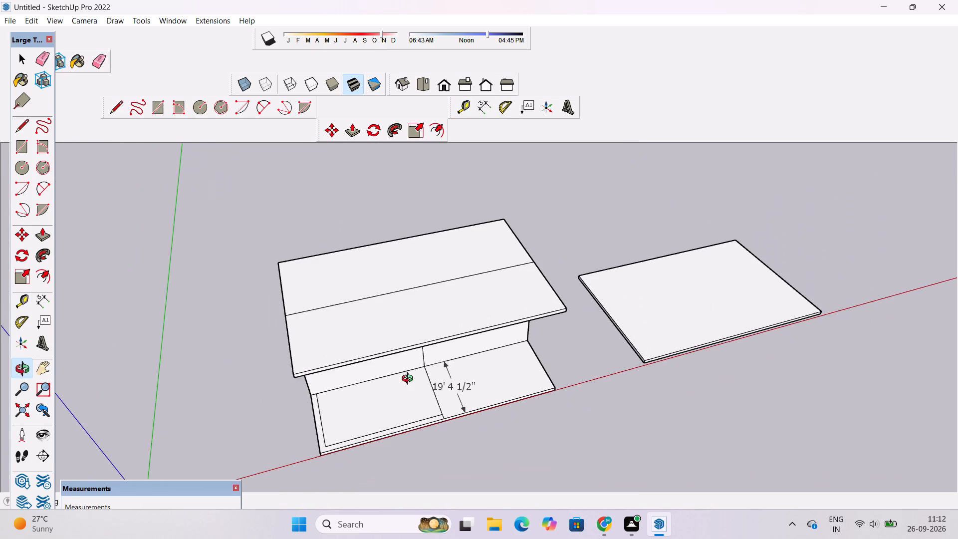
scroll(410, 380, "down", 1)
left_click_drag(412, 395, 416, 382, "shift")
left_click_drag(416, 382, 416, 388)
scroll(417, 382, "up", 3)
left_click_drag(412, 393, 409, 364)
left_click_drag(409, 364, 384, 410, "shift")
scroll(383, 406, "down", 4)
left_click_drag(373, 411, 377, 427)
left_click_drag(383, 427, 401, 422)
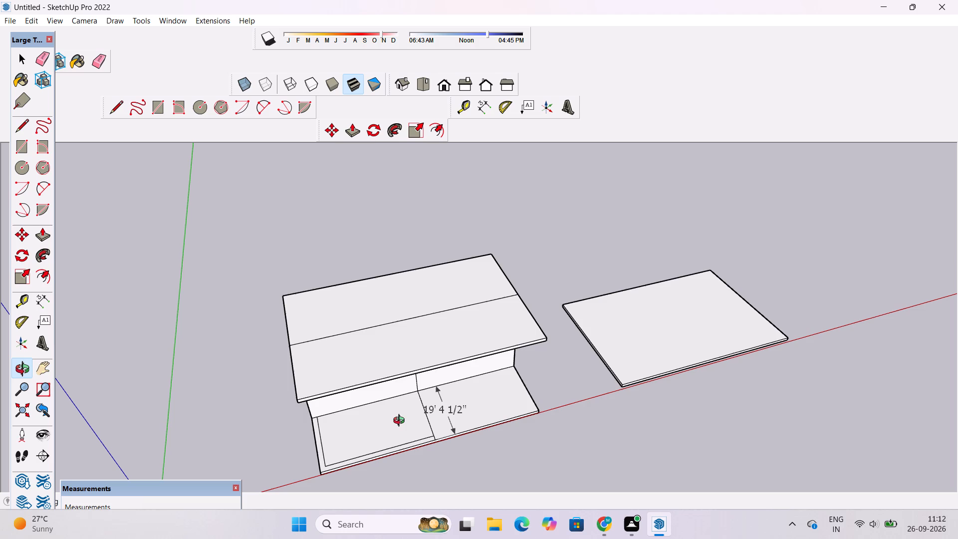
key("t")
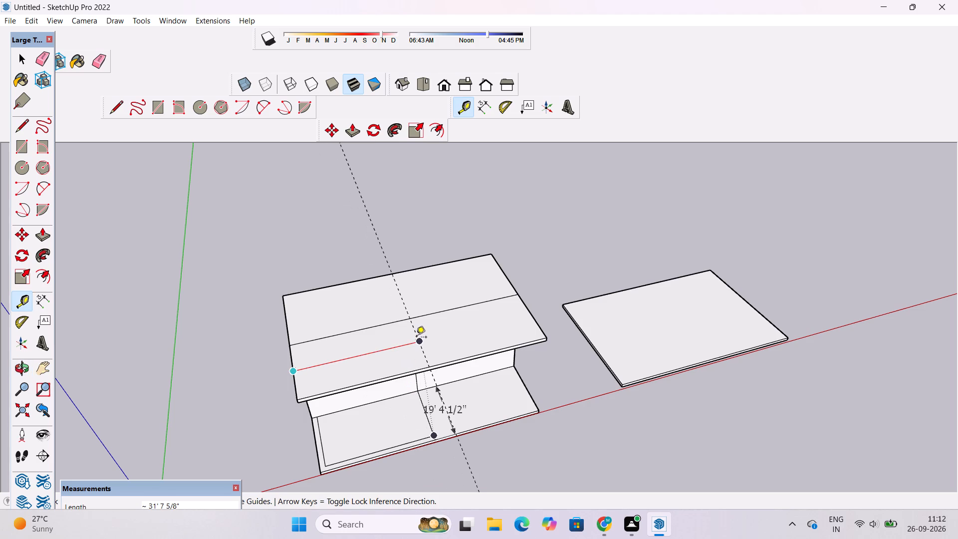
left_click(416, 338)
Draw a 19' 4 1/2" line along the crosswise guide, from the roof slab's front edge to its lengthwise dividing line.
key("l")
scroll(416, 338, "up", 4)
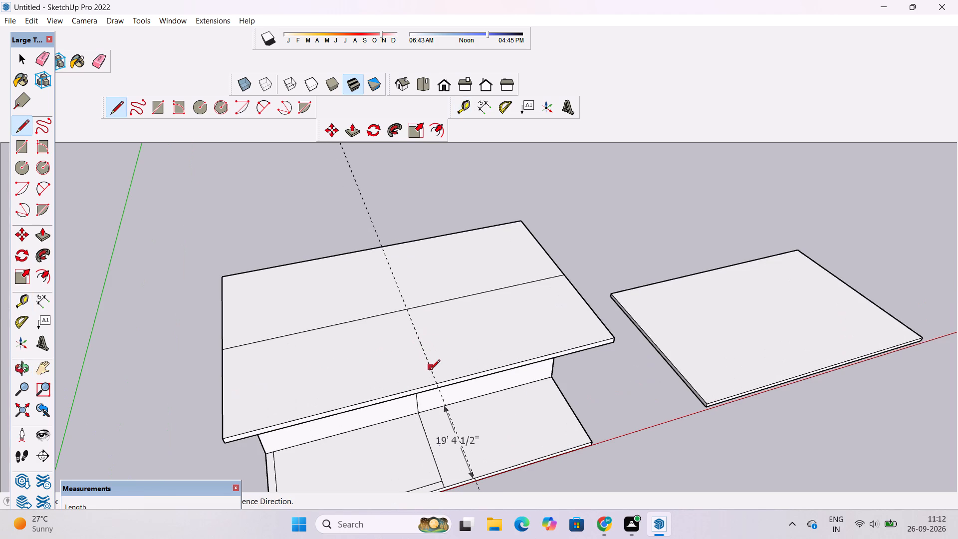
left_click(435, 383)
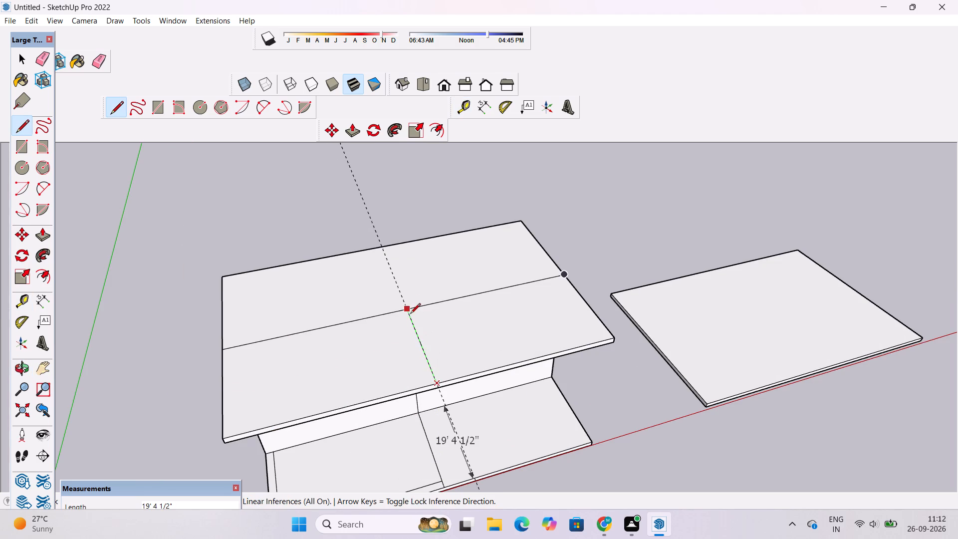
left_click(408, 308)
key("space")
Erase the guide line running crosswise over the roof slab.
type("e")
scroll(406, 309, "down", 5)
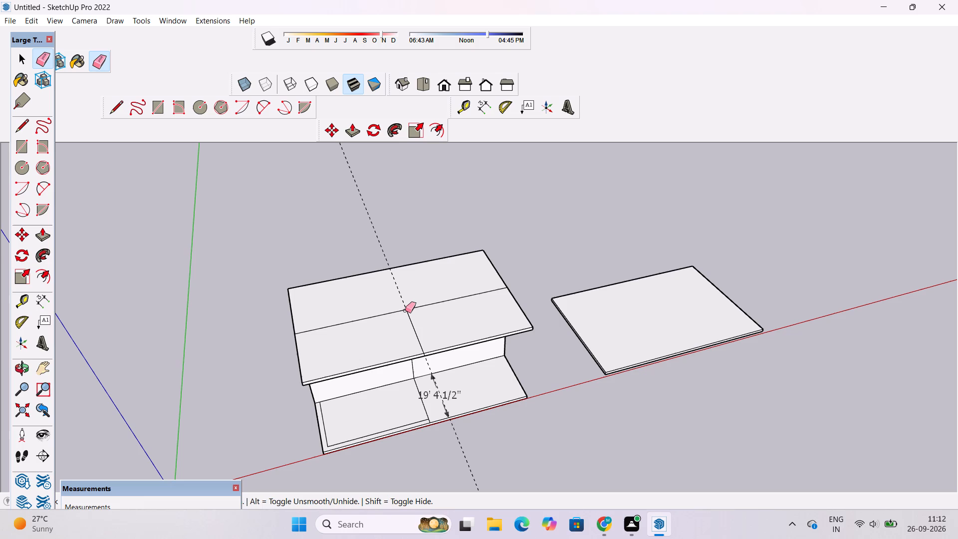
left_click_drag(403, 226, 381, 248)
Erase the 19' 4 1/2" dimension from the base beneath the roof slab.
key("o")
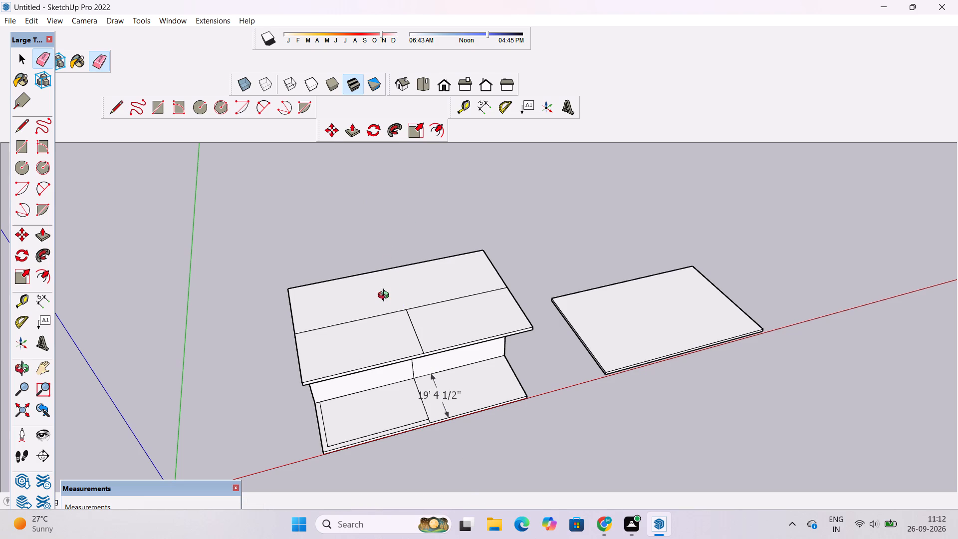
scroll(386, 296, "down", 3)
left_click_drag(389, 312, 393, 391)
scroll(428, 378, "up", 4)
left_click_drag(433, 373, 402, 372)
scroll(393, 375, "up", 6)
left_click_drag(391, 377, 365, 373, "shift")
scroll(355, 367, "up", 3)
key("e")
left_click_drag(382, 313, 382, 318)
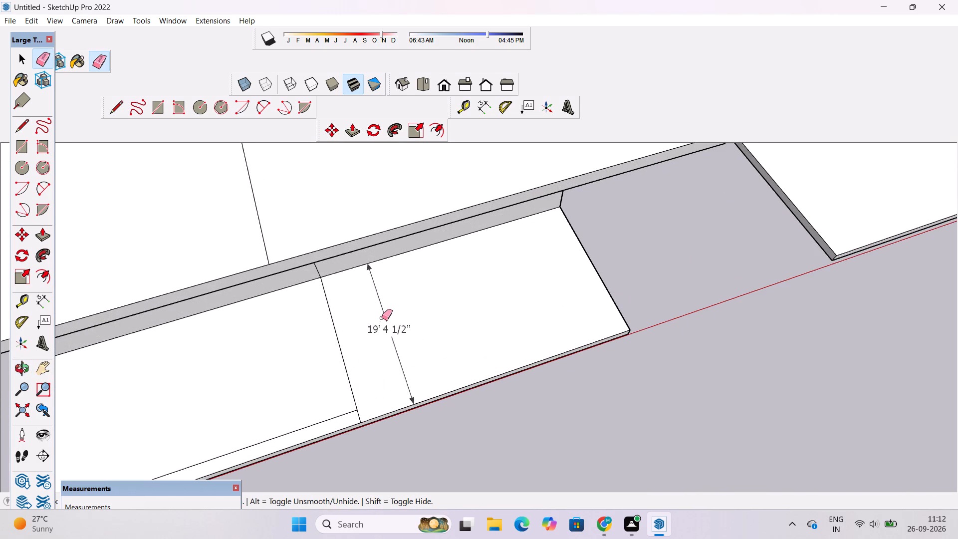
left_click_drag(382, 318, 386, 341)
Examine the roof slab's dividing lines against the base layout from low, high and frontal viewpoints.
key("o")
scroll(387, 345, "down", 5)
left_click_drag(390, 384, 379, 317)
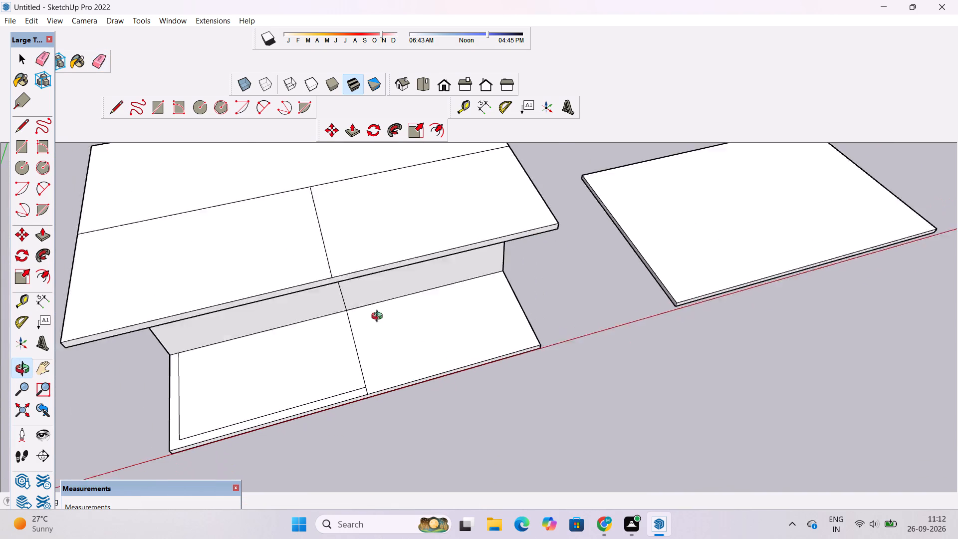
left_click_drag(379, 317, 375, 280)
scroll(375, 272, "down", 3)
left_click_drag(375, 271, 366, 327)
left_click_drag(339, 321, 407, 322, "shift")
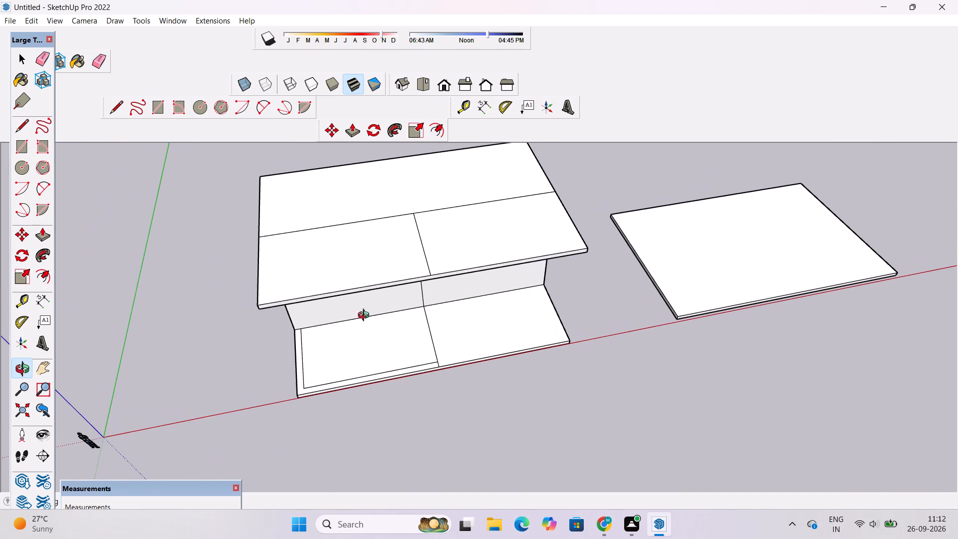
left_click_drag(353, 309, 331, 363)
scroll(310, 327, "up", 5)
left_click_drag(275, 328, 424, 286, "shift")
left_click_drag(466, 376, 415, 395)
scroll(397, 353, "down", 5)
left_click_drag(403, 338, 404, 384)
scroll(409, 351, "up", 2)
left_click_drag(416, 341, 408, 343, "shift")
scroll(407, 344, "up", 4)
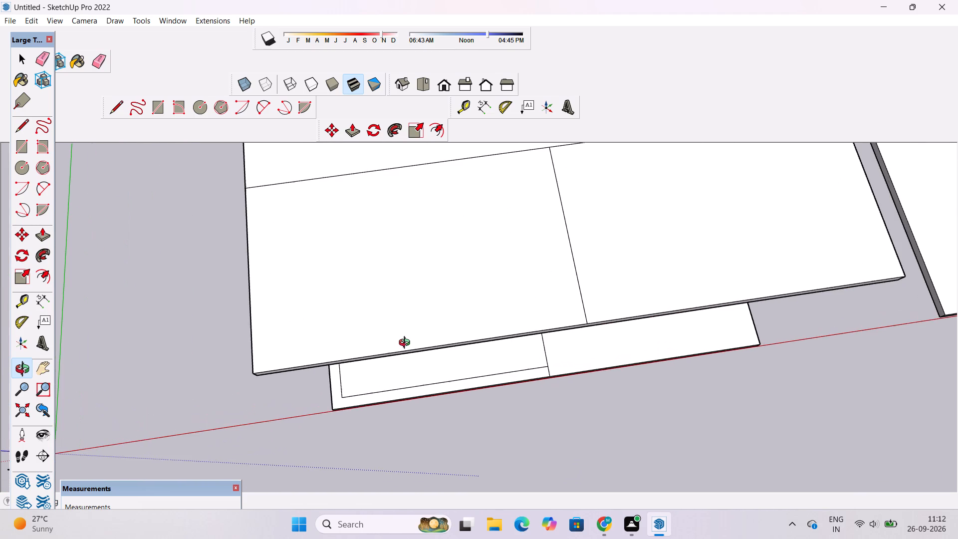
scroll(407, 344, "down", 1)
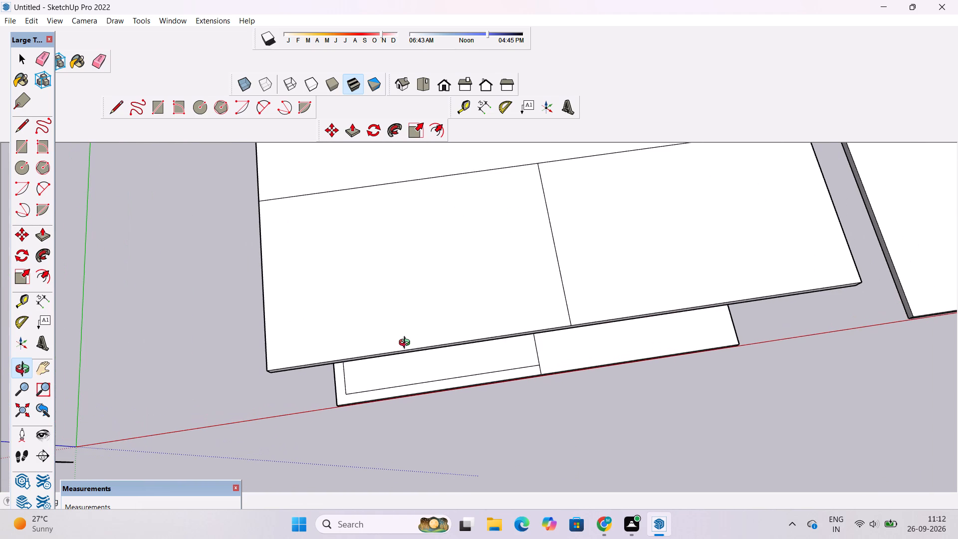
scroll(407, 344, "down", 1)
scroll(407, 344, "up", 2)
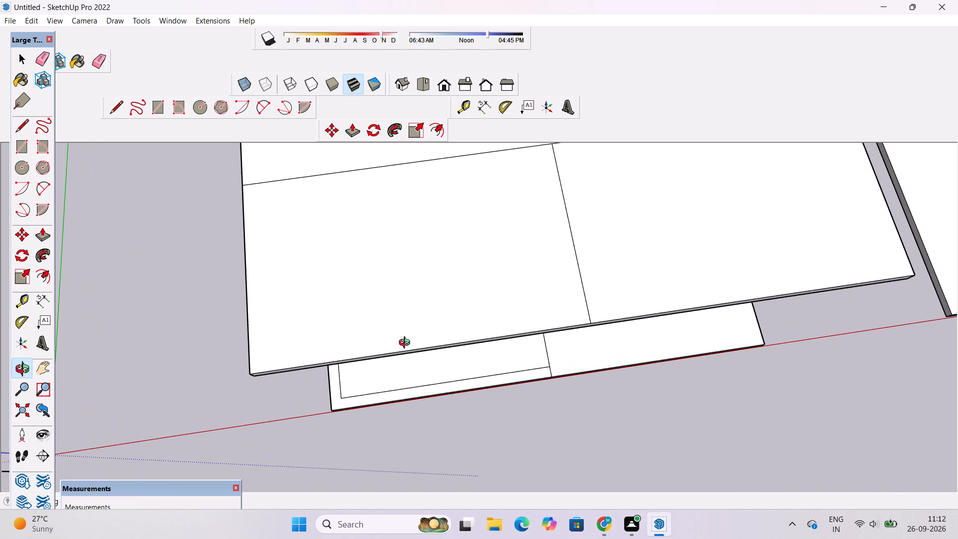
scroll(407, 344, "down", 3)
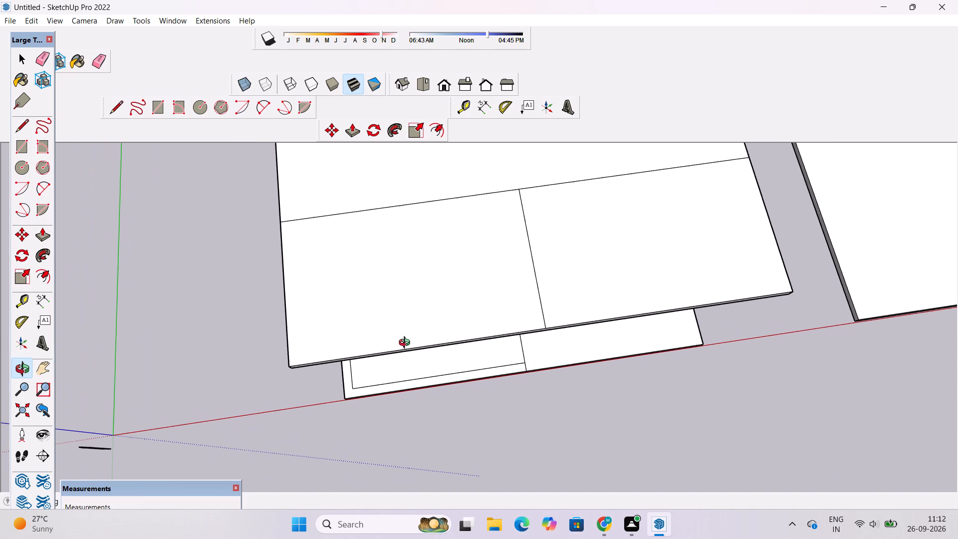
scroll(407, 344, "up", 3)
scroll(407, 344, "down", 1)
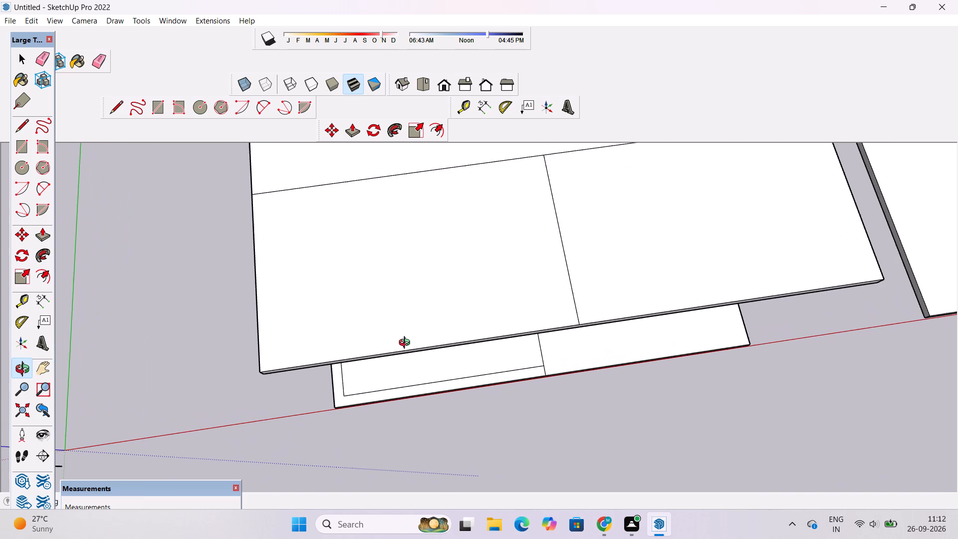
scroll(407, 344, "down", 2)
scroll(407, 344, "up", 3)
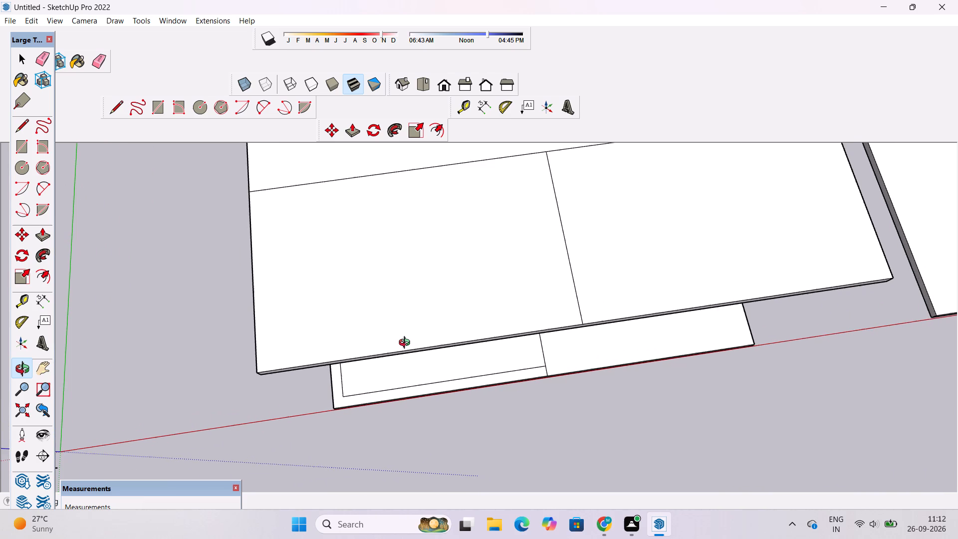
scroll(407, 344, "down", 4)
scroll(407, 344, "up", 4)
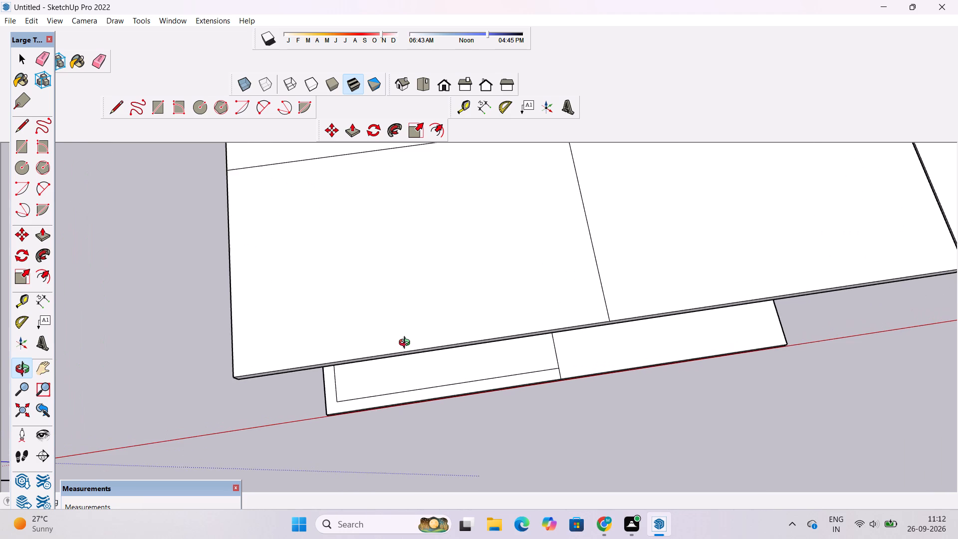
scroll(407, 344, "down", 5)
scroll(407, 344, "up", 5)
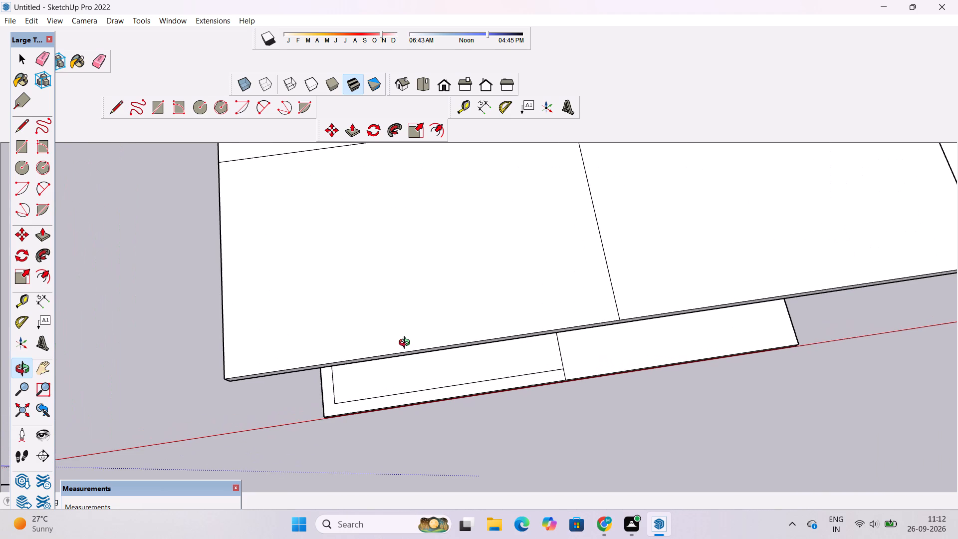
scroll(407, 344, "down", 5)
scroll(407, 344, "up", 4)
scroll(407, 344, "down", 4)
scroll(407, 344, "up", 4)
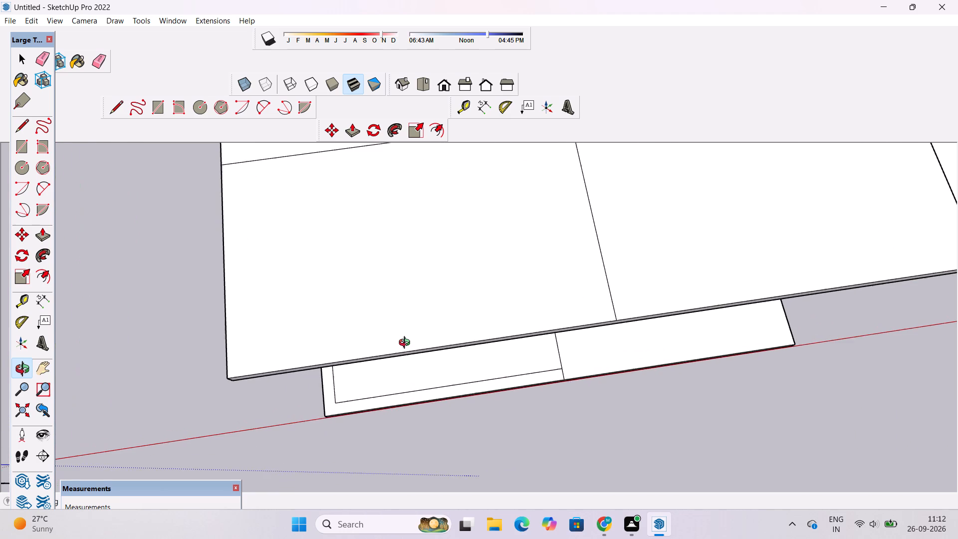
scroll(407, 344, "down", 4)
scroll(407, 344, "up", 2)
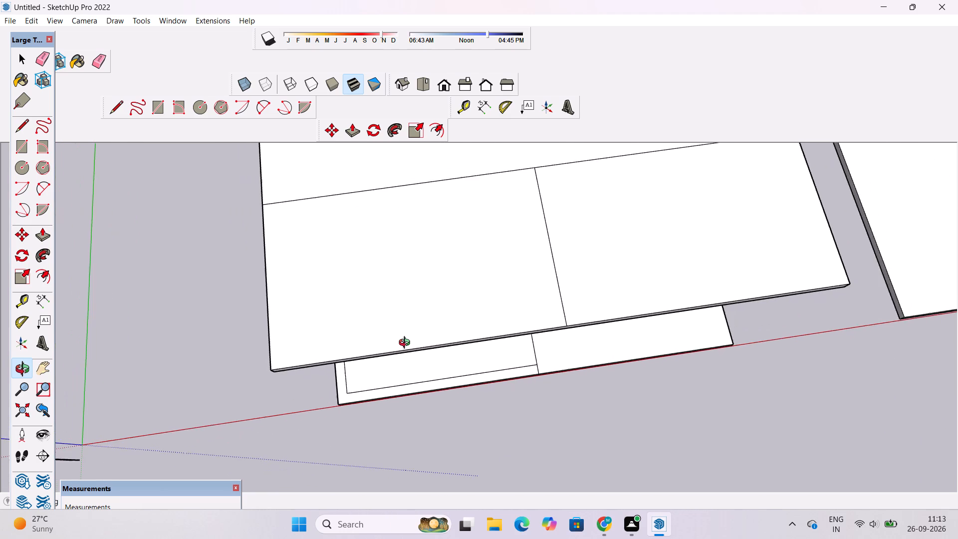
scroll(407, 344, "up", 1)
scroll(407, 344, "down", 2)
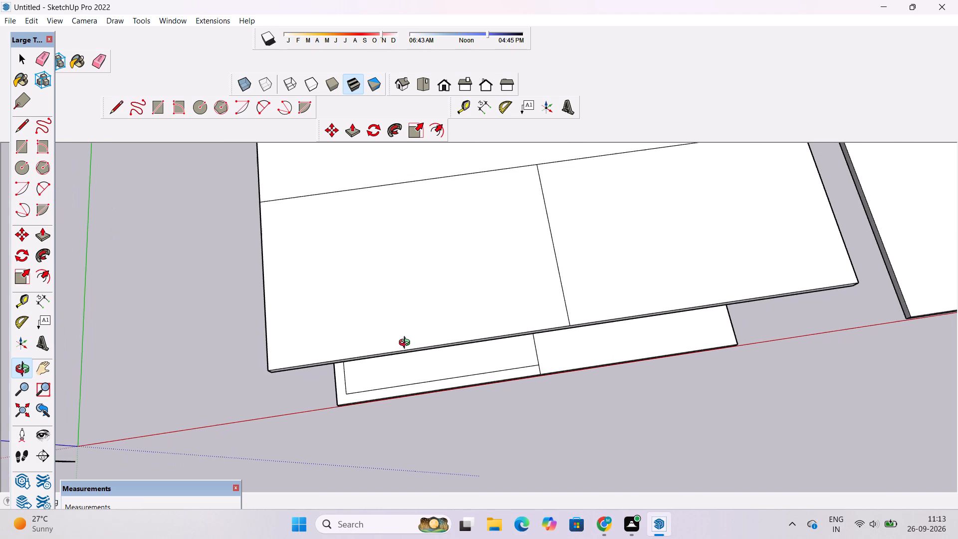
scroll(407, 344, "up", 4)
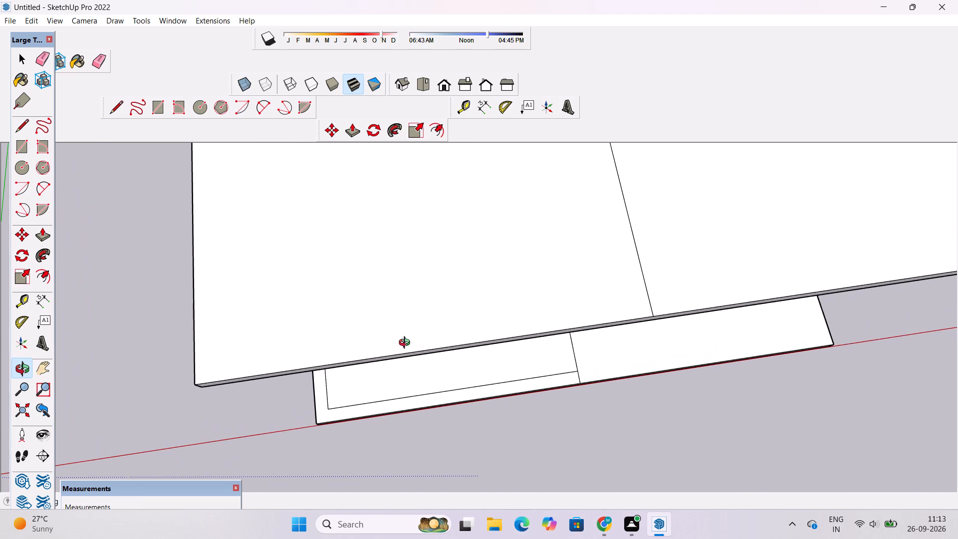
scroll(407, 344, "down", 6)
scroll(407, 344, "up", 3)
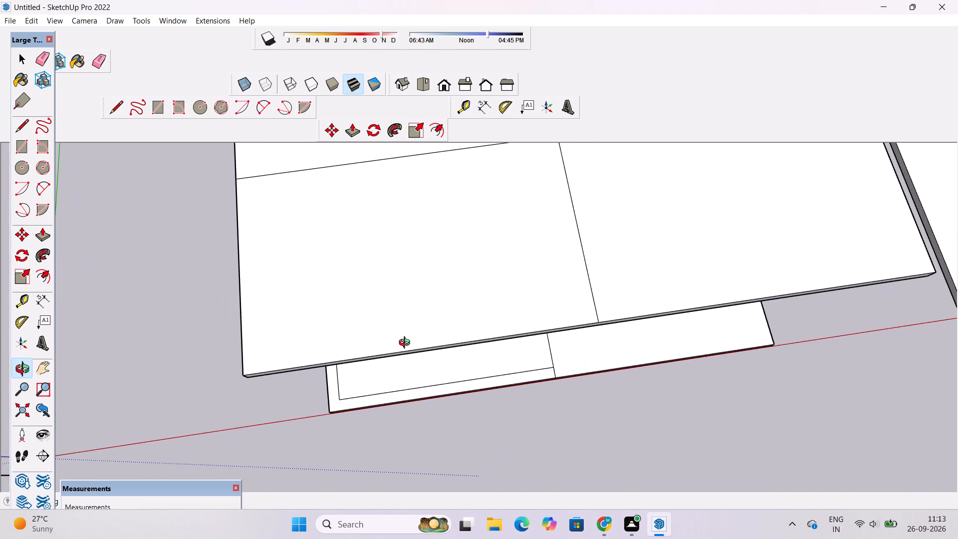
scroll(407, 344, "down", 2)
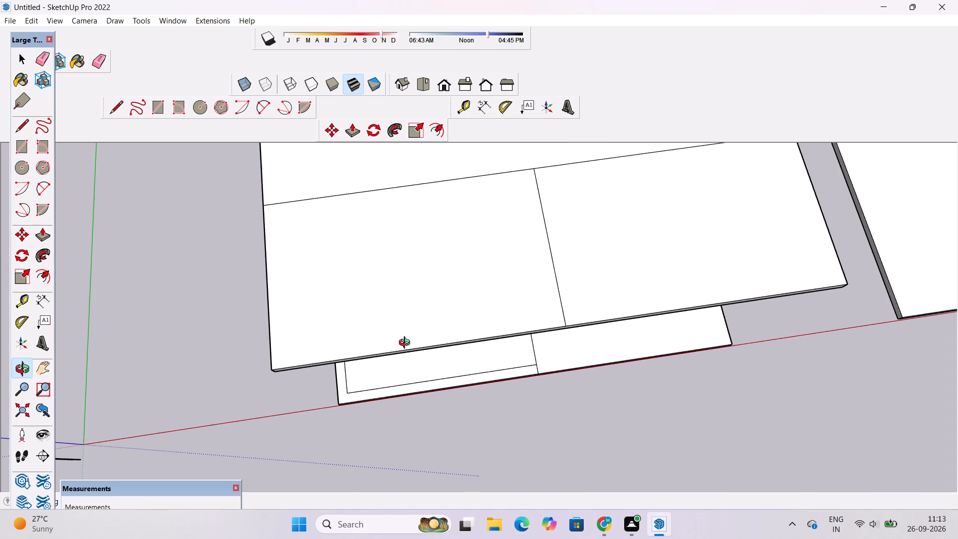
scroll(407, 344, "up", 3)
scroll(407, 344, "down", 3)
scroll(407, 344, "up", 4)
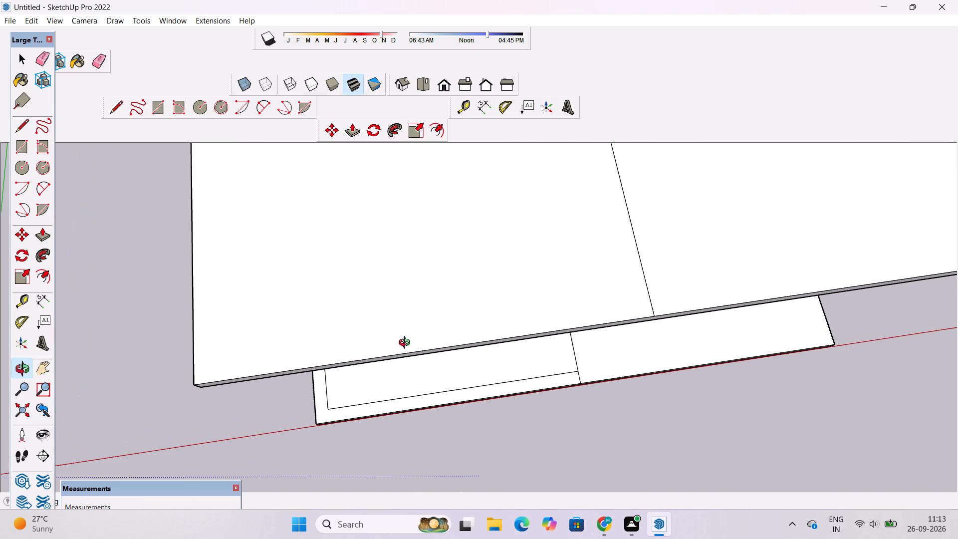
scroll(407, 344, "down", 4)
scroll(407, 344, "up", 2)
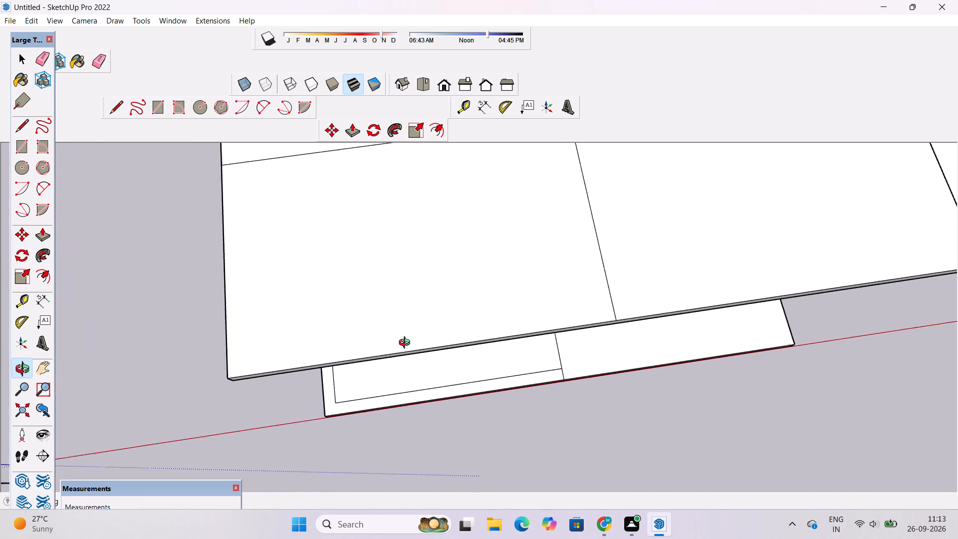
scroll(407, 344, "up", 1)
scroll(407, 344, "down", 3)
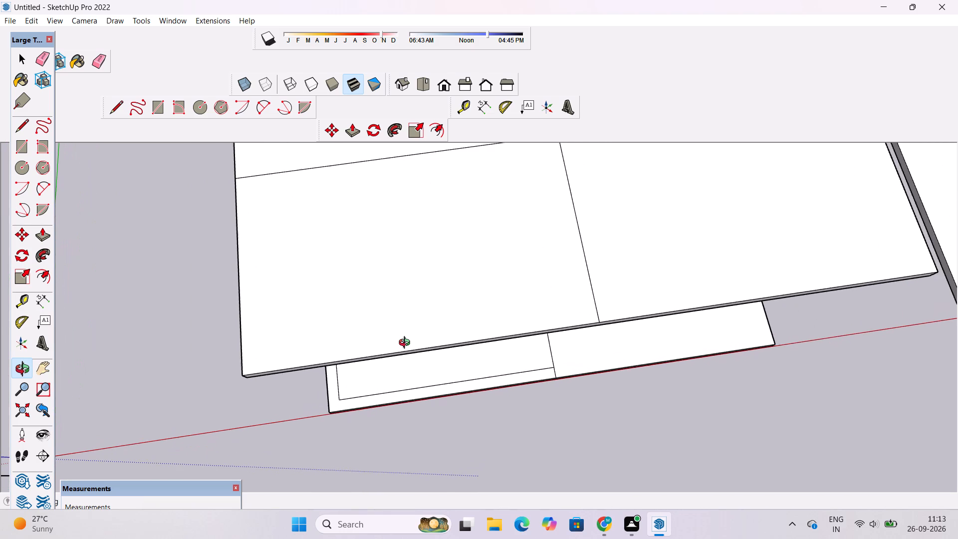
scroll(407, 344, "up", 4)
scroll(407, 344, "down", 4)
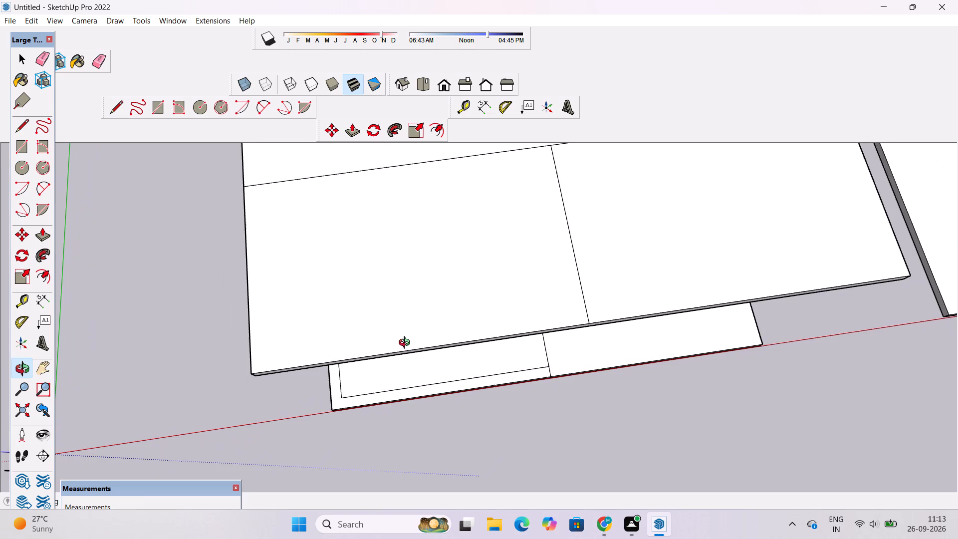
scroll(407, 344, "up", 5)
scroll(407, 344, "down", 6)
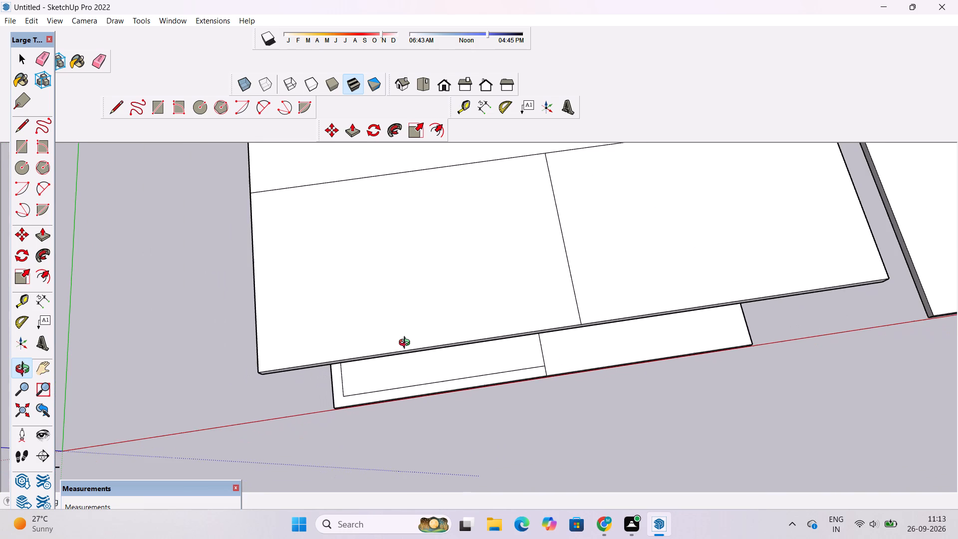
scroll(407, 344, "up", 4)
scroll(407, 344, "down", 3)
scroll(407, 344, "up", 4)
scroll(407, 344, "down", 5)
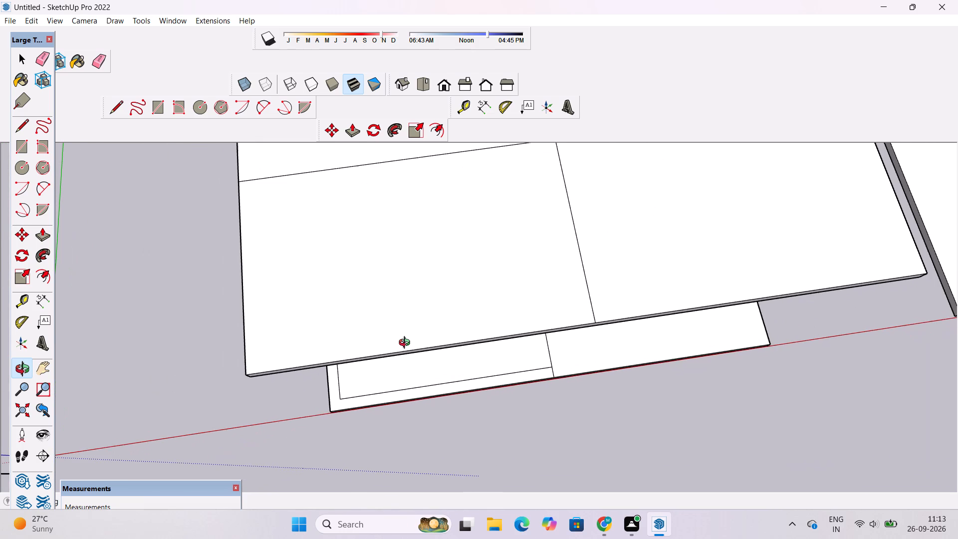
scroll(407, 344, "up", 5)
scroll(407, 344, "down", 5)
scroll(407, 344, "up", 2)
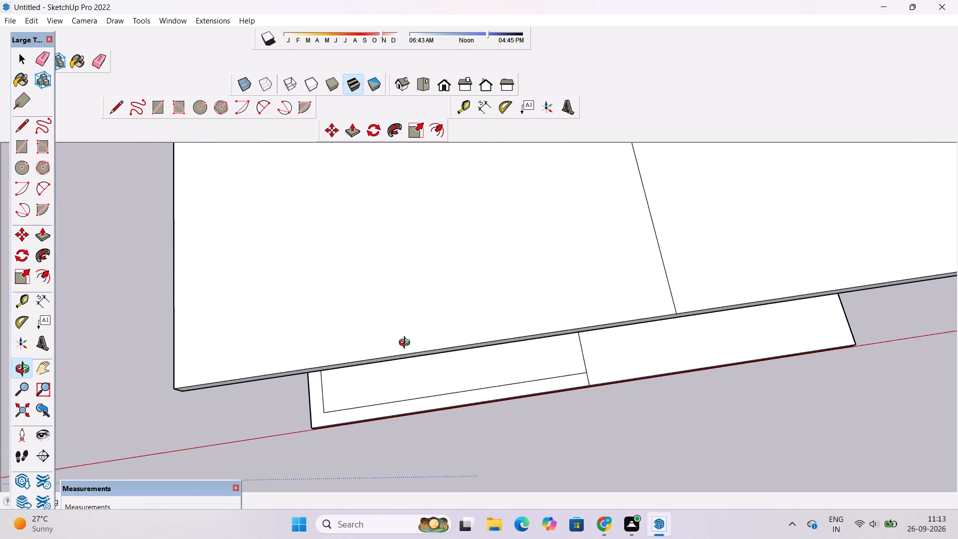
Examine the base's inset border lines below the roof slab's front edge, both close up and from further back.
scroll(407, 344, "up", 2)
scroll(407, 344, "down", 4)
scroll(407, 344, "up", 3)
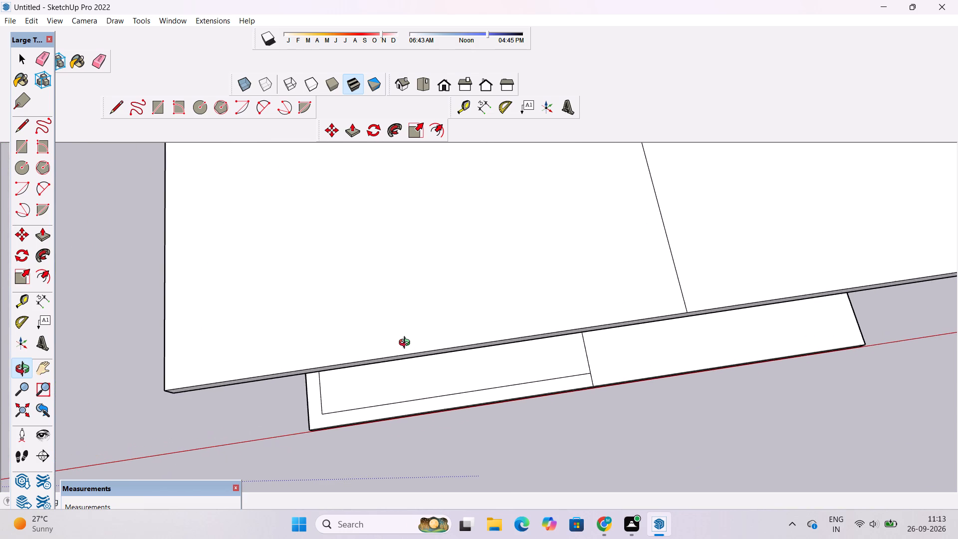
scroll(407, 344, "down", 12)
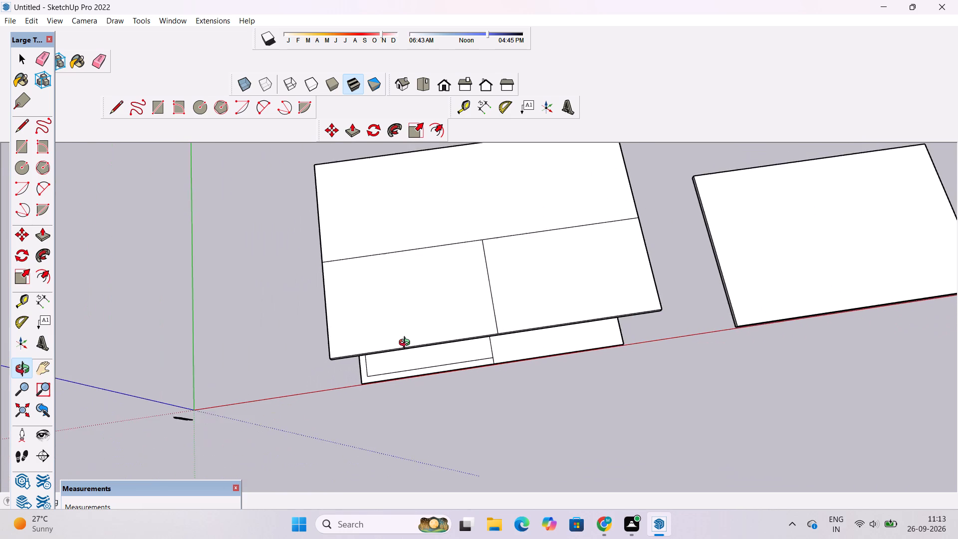
scroll(407, 344, "up", 4)
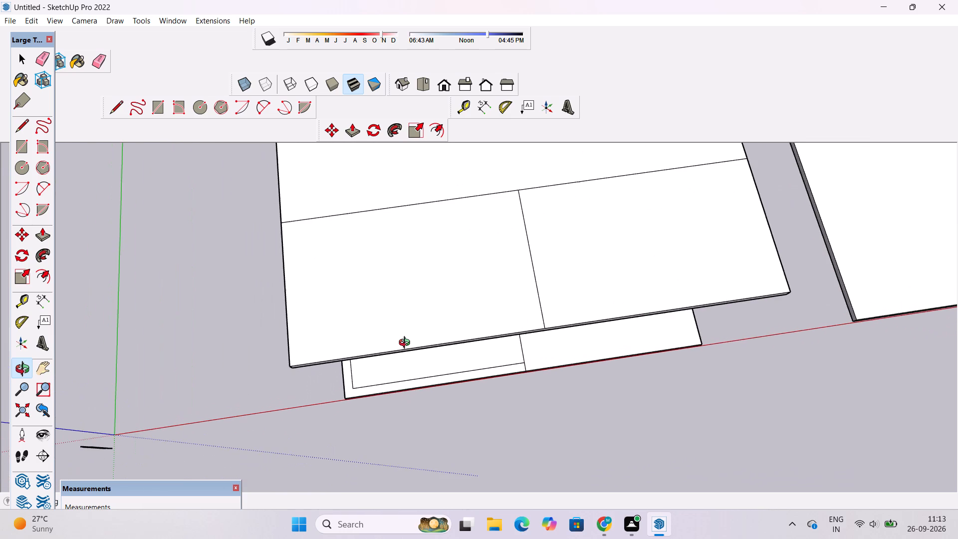
scroll(407, 344, "down", 11)
scroll(406, 359, "up", 18)
scroll(403, 354, "up", 3)
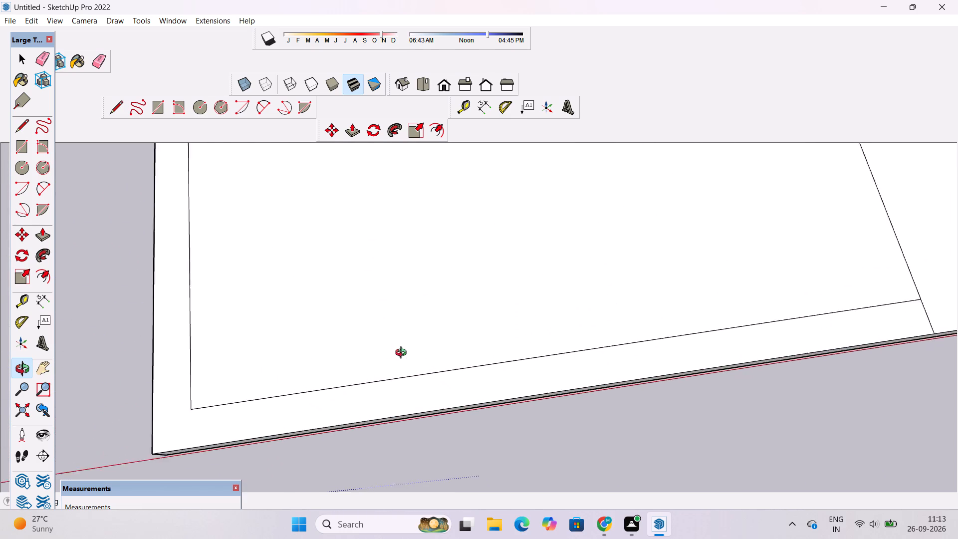
scroll(403, 354, "up", 3)
scroll(403, 354, "down", 4)
scroll(403, 354, "up", 1)
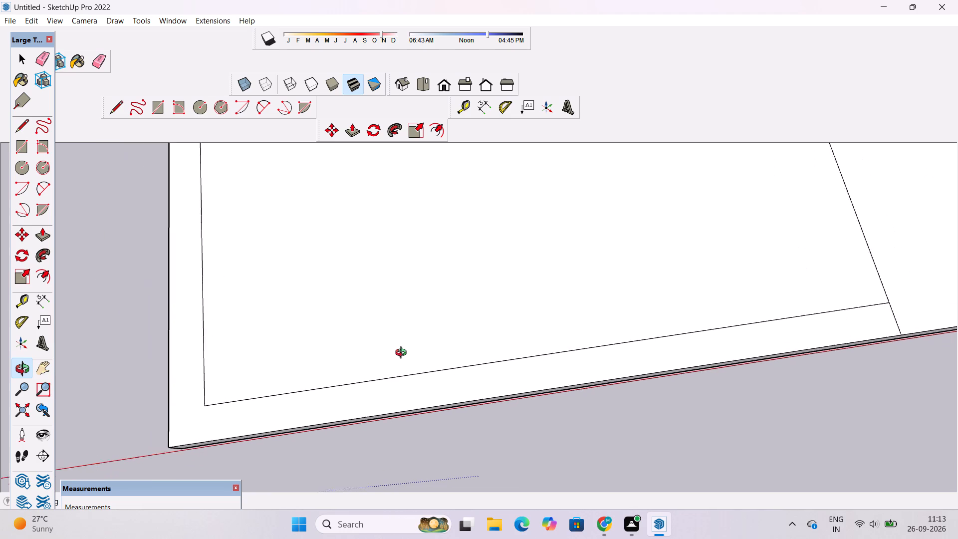
scroll(403, 354, "up", 3)
scroll(403, 354, "down", 8)
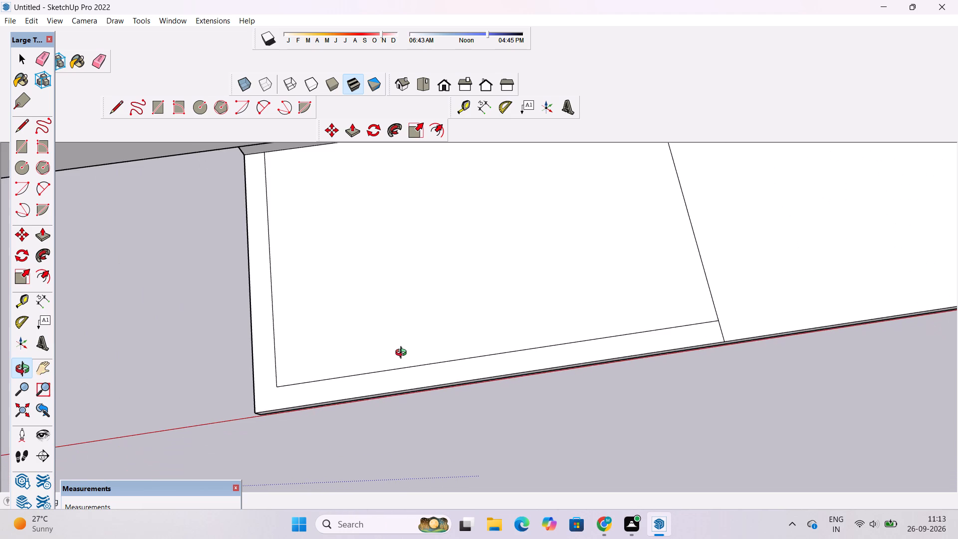
scroll(403, 354, "up", 5)
scroll(403, 354, "down", 16)
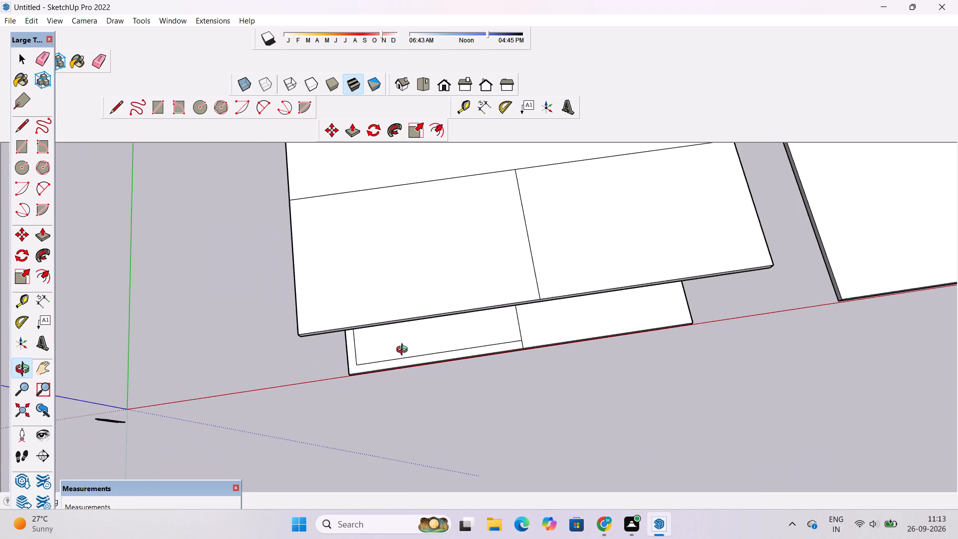
left_click_drag(406, 350, 383, 353, "shift")
left_click(383, 353, "shift")
left_click_drag(386, 363, 379, 304)
scroll(397, 333, "up", 4)
left_click_drag(409, 348, 328, 348, "shift")
left_click_drag(347, 404, 340, 346)
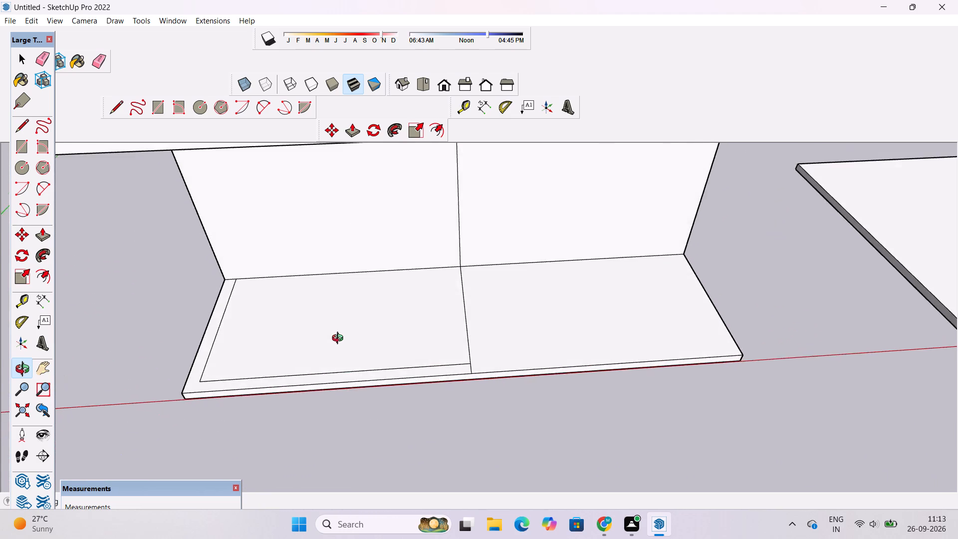
scroll(340, 339, "down", 4)
left_click_drag(340, 339, 350, 379)
scroll(350, 378, "up", 2)
left_click_drag(346, 372, 321, 338, "shift")
scroll(321, 338, "up", 4)
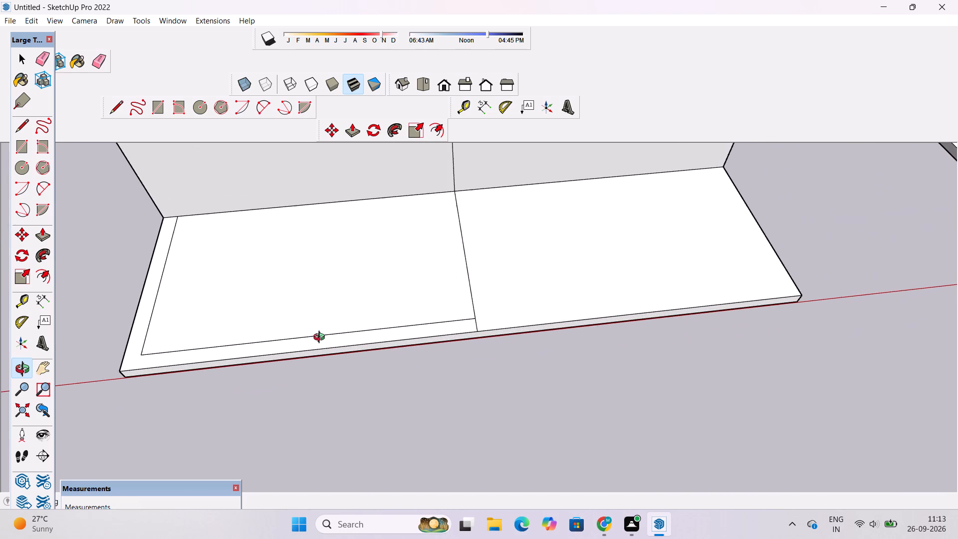
scroll(321, 338, "up", 4)
scroll(321, 338, "down", 4)
scroll(321, 338, "up", 4)
scroll(321, 332, "down", 3)
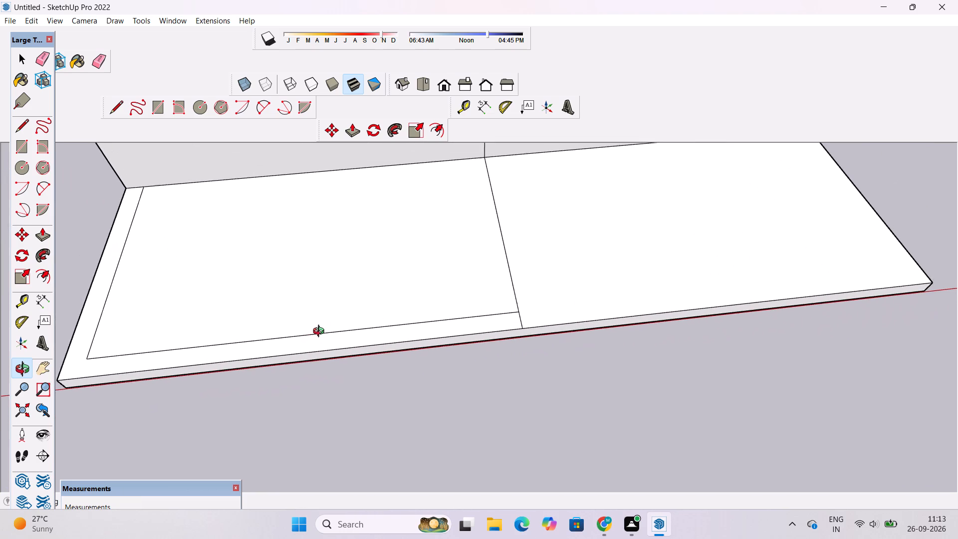
scroll(321, 332, "down", 2)
left_click_drag(321, 326, 317, 349)
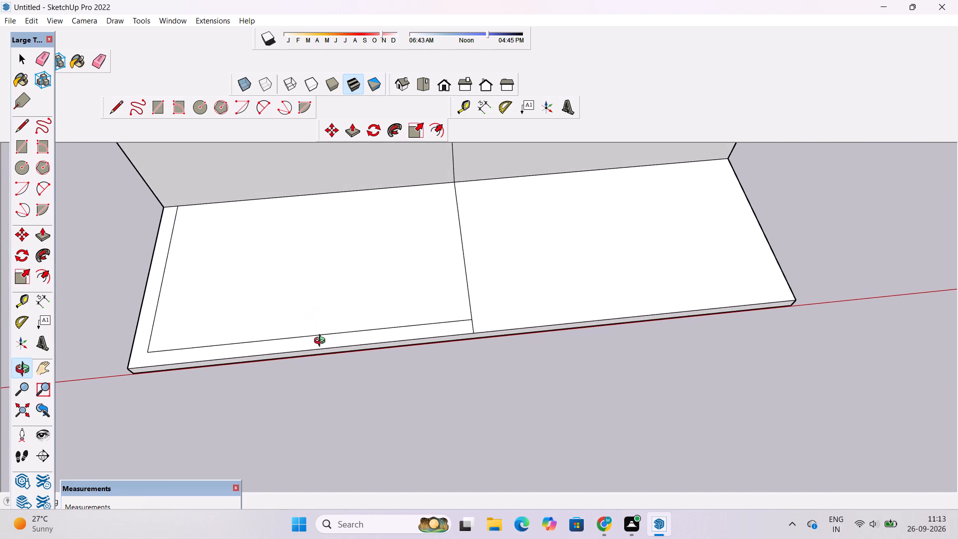
left_click_drag(353, 317, 345, 332)
scroll(345, 332, "down", 4)
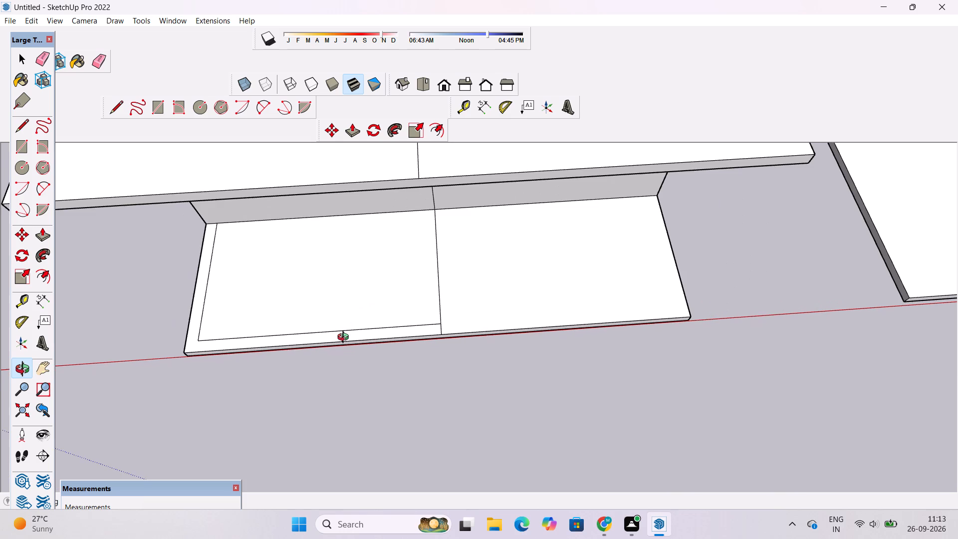
Compare the roof slab's dividing lines with the base's inset layout from frontal, side and raised viewpoints.
double_click(345, 338)
scroll(346, 341, "down", 2)
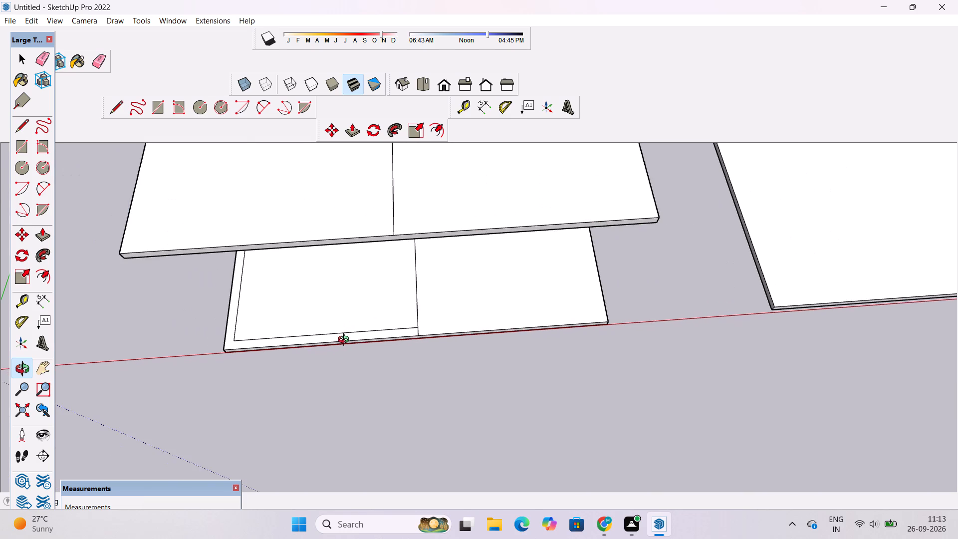
left_click_drag(346, 340, 353, 362, "shift")
scroll(353, 362, "up", 1)
left_click_drag(355, 360, 344, 274)
left_click(344, 274)
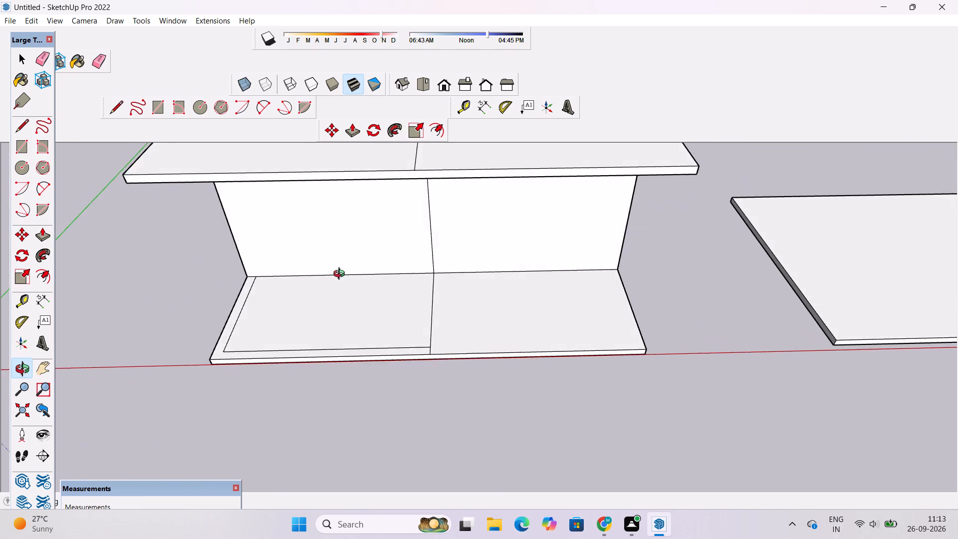
scroll(341, 275, "down", 2)
left_click_drag(289, 309, 520, 270)
left_click_drag(523, 267, 442, 317)
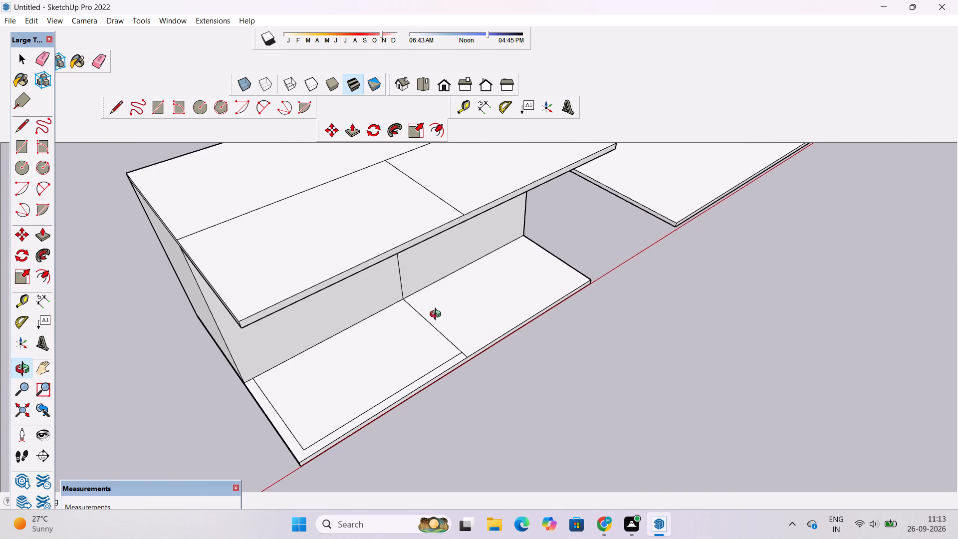
scroll(431, 311, "down", 2)
left_click_drag(426, 314, 438, 343, "shift")
left_click_drag(440, 346, 421, 340)
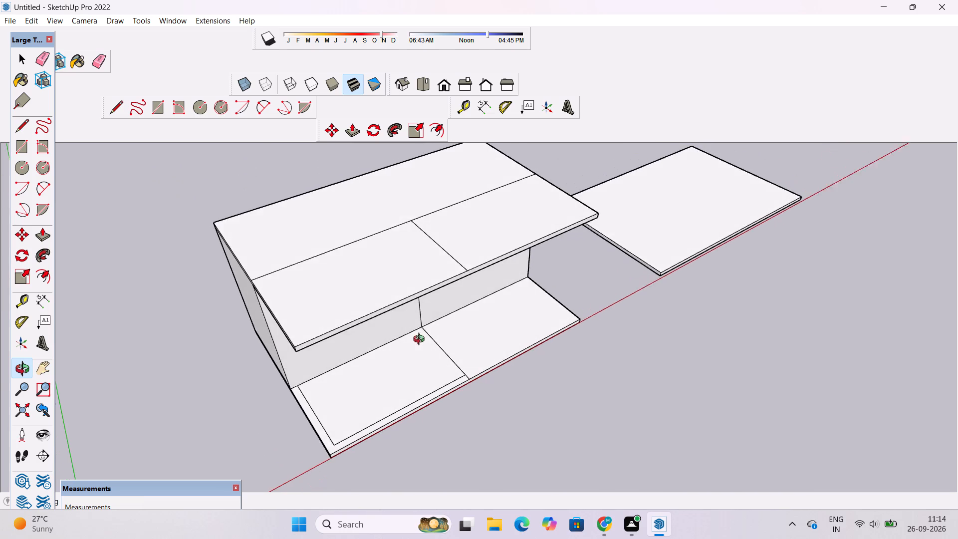
left_click_drag(421, 340, 420, 339)
left_click_drag(405, 303, 470, 307, "shift")
left_click(479, 307, "shift")
left_click_drag(481, 309, 399, 319)
scroll(396, 317, "up", 1)
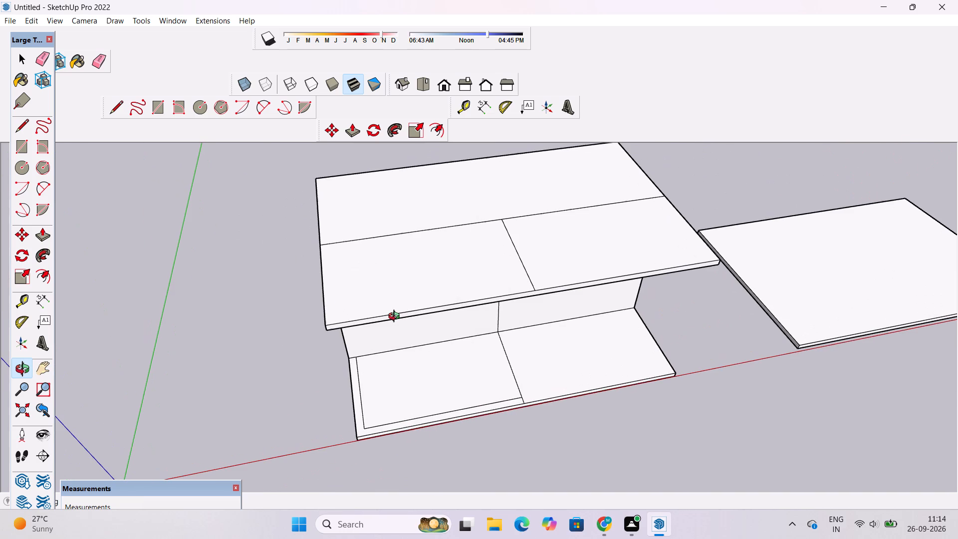
scroll(393, 306, "down", 1)
left_click_drag(390, 295, 329, 321, "shift")
left_click_drag(338, 321, 332, 360)
scroll(331, 360, "up", 3)
left_click_drag(326, 345, 319, 318)
left_click_drag(318, 319, 315, 359)
left_click(315, 359)
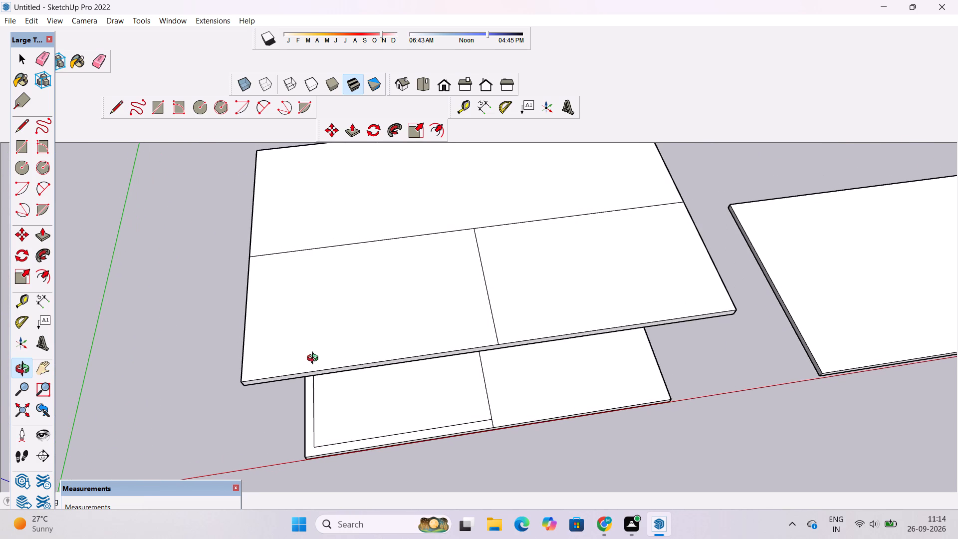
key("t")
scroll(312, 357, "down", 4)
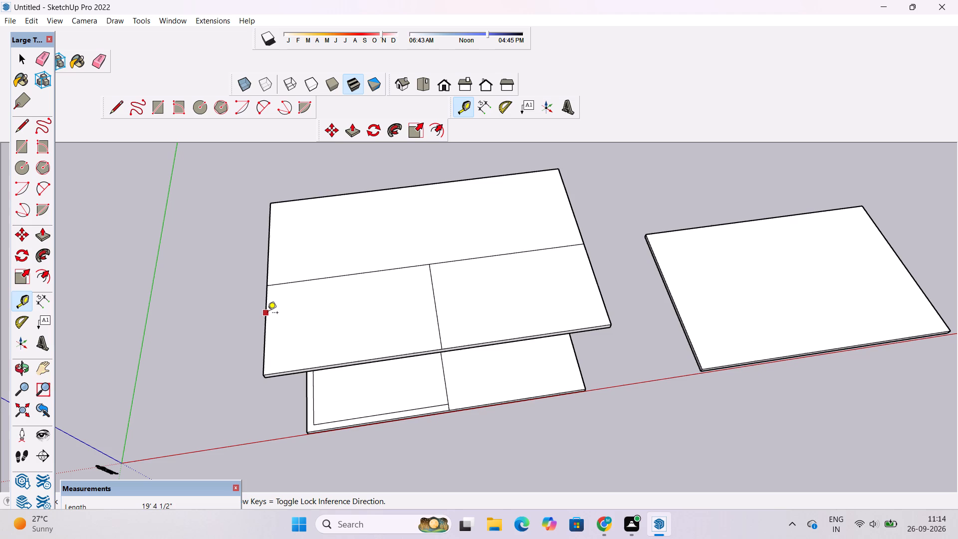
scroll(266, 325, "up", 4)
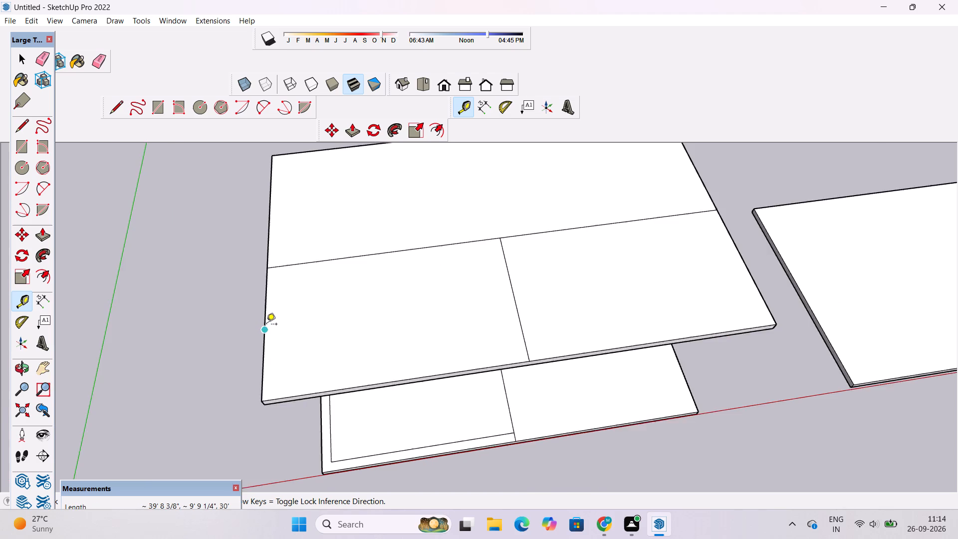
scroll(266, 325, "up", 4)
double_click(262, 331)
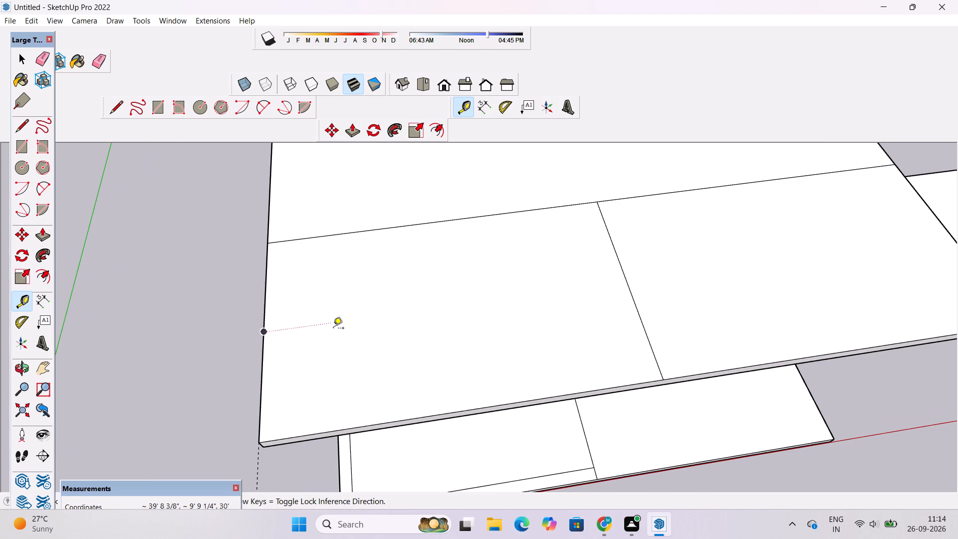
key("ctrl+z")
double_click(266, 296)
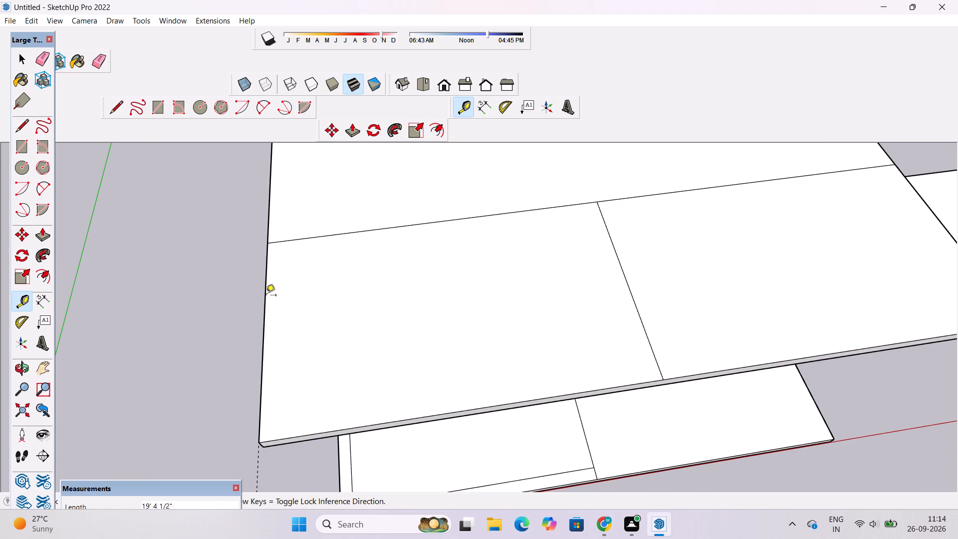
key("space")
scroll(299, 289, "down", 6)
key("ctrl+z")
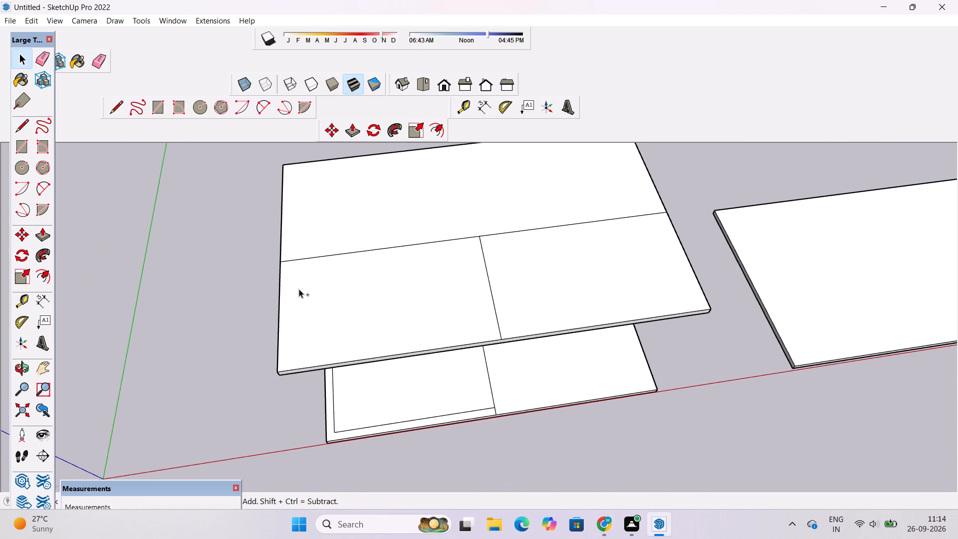
Place two guides on the roof slab, 1.5' inward from its side edge nearest the origin and 1.5' inward from its front edge.
key("t")
left_click(279, 286)
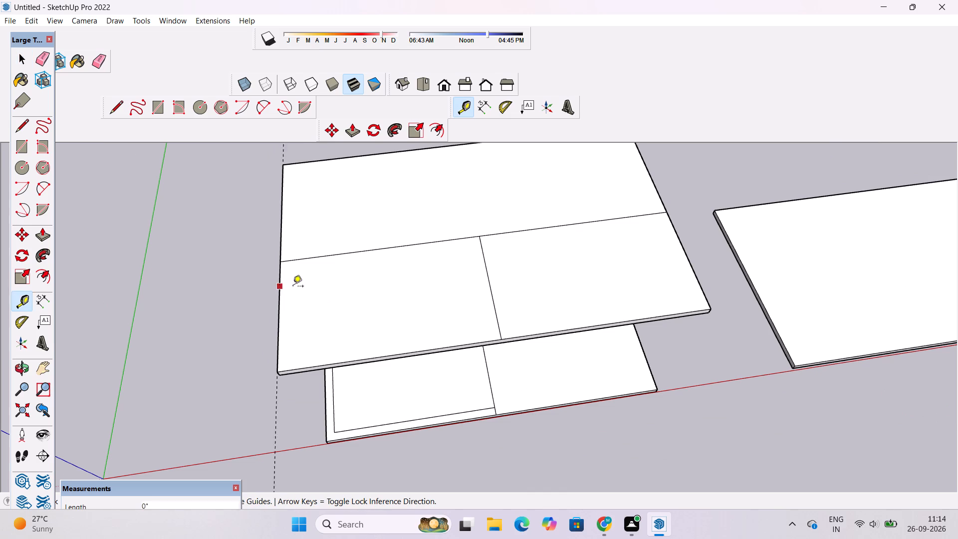
type("1.5'")
key("Return")
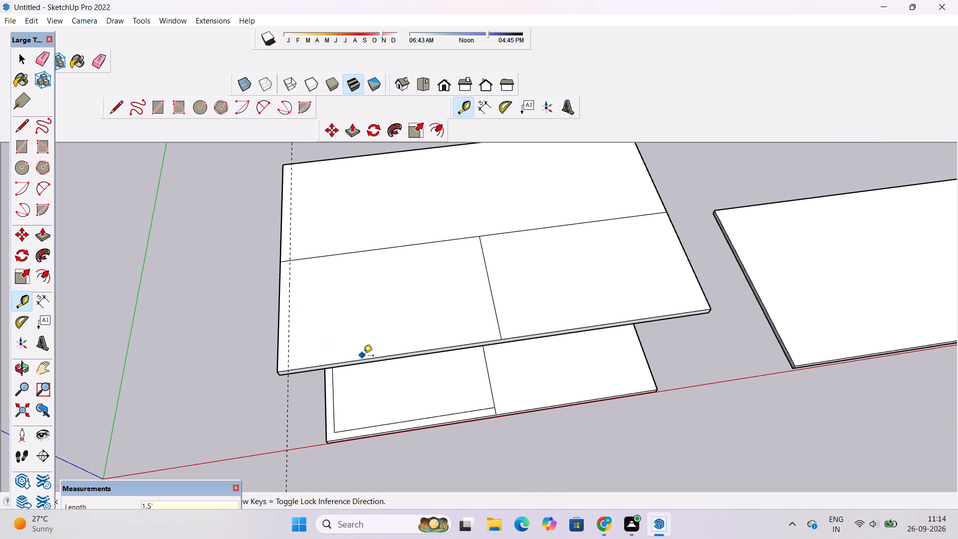
left_click(367, 357)
type("1.5'")
key("Return")
Draw inset lines along both guides: 17' 10 1/2" from the lengthwise dividing line, plus about 30' 1 5/8" to the crosswise divider.
scroll(400, 341, "down", 3)
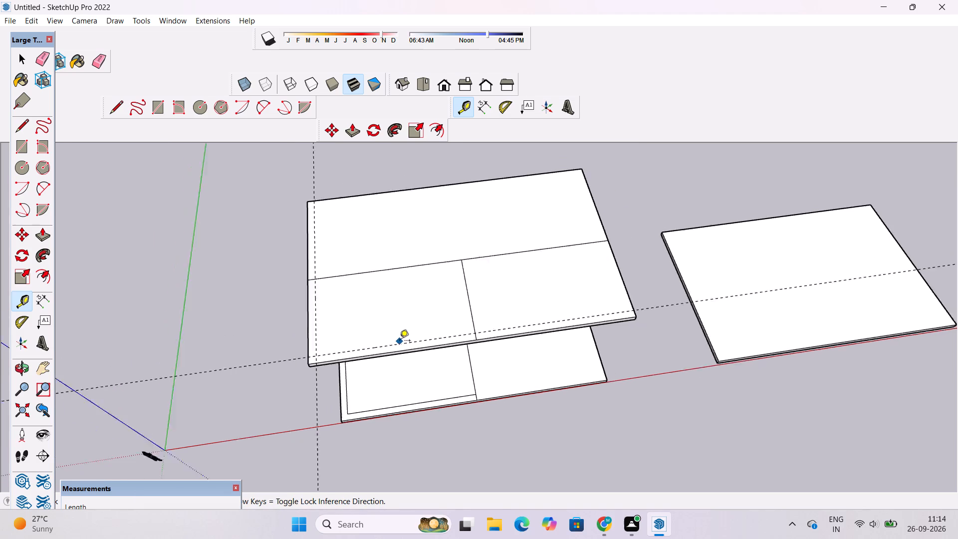
scroll(400, 341, "down", 1)
scroll(400, 341, "up", 4)
key("l")
scroll(400, 341, "up", 2)
double_click(262, 239)
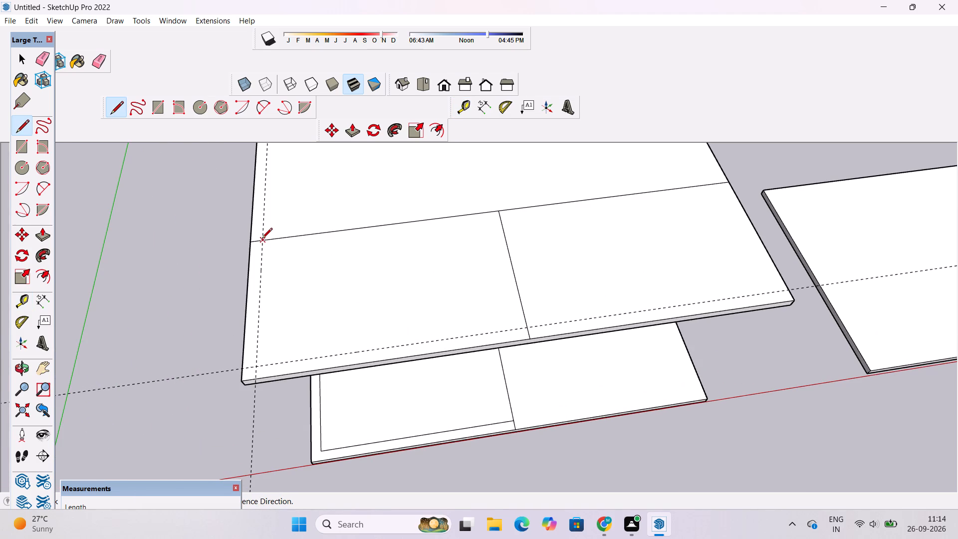
left_click(255, 366)
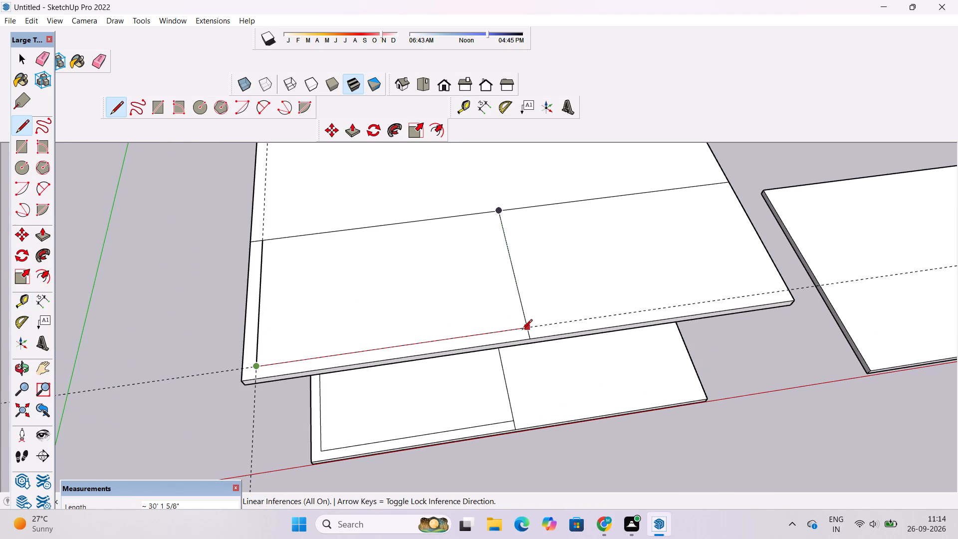
scroll(523, 329, "up", 3)
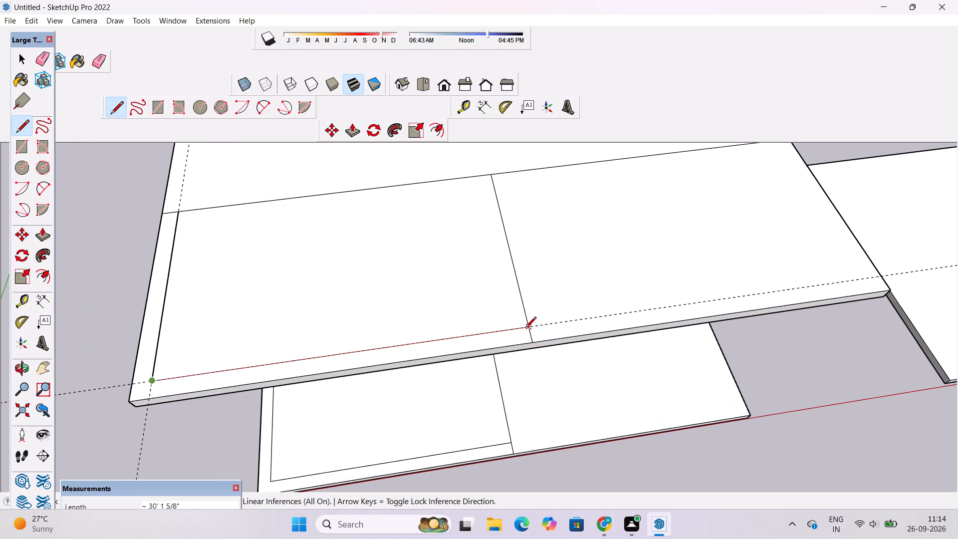
double_click(526, 328)
scroll(488, 310, "down", 2)
key("space")
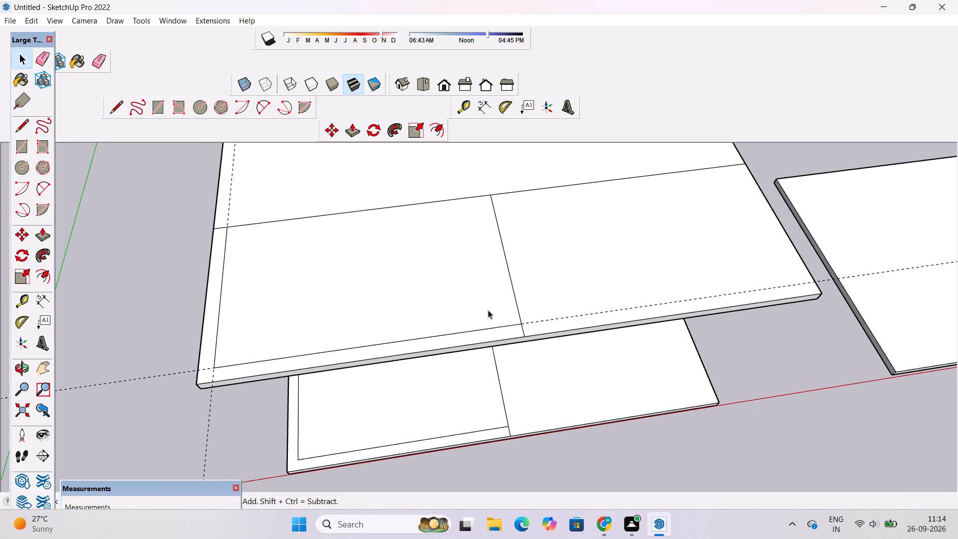
Erase both guide lines crossing the roof slab.
scroll(481, 319, "down", 5)
key("e")
left_click_drag(215, 323, 215, 382)
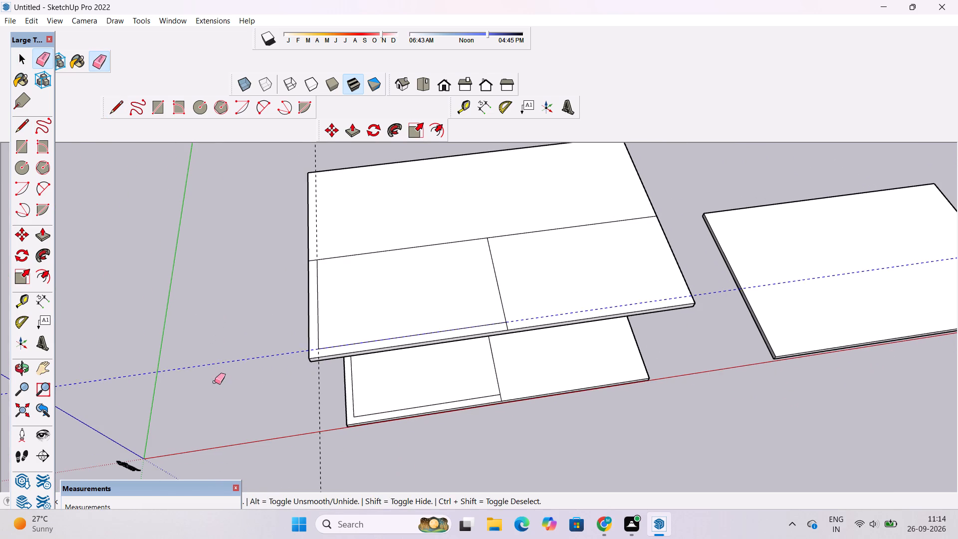
left_click_drag(215, 382, 216, 387)
scroll(218, 373, "down", 11)
left_click_drag(284, 218, 260, 231)
scroll(250, 255, "up", 2)
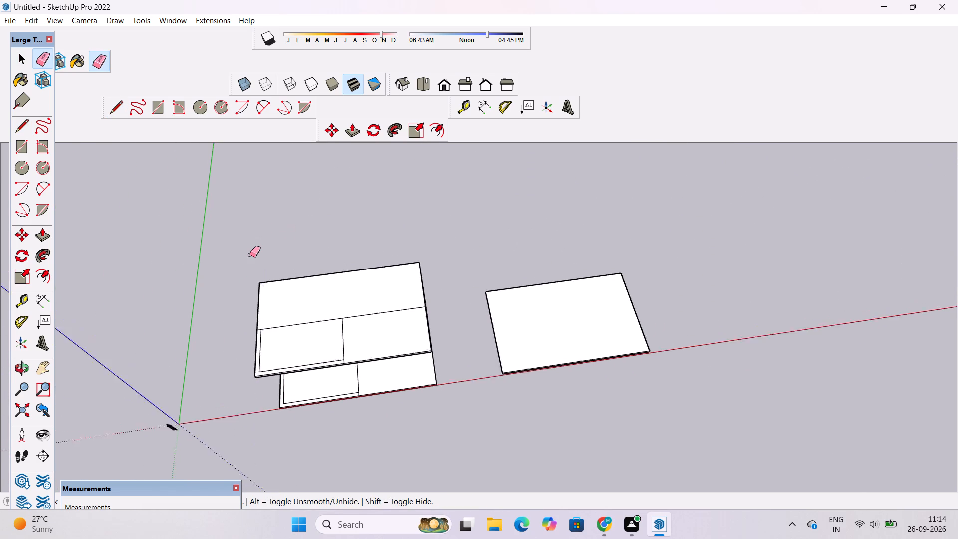
scroll(250, 255, "up", 8)
key("space")
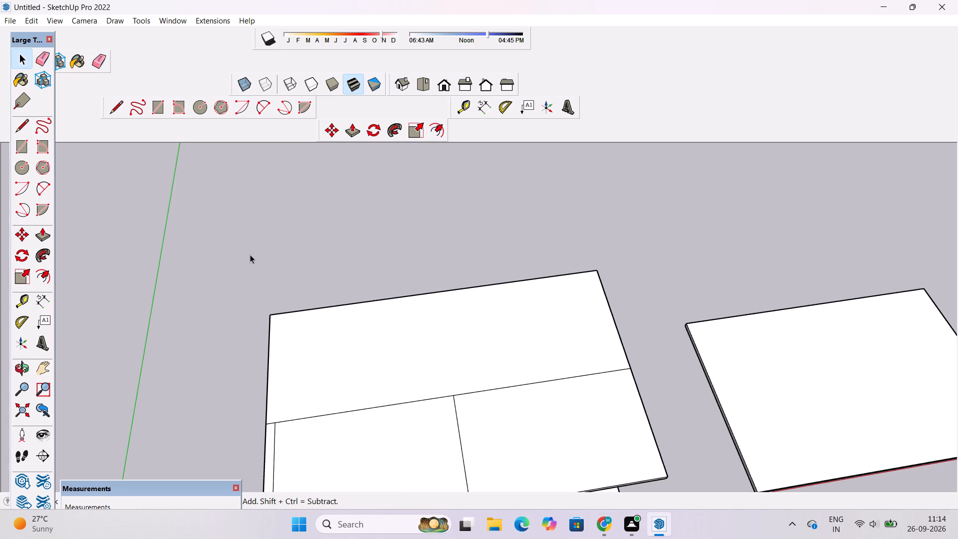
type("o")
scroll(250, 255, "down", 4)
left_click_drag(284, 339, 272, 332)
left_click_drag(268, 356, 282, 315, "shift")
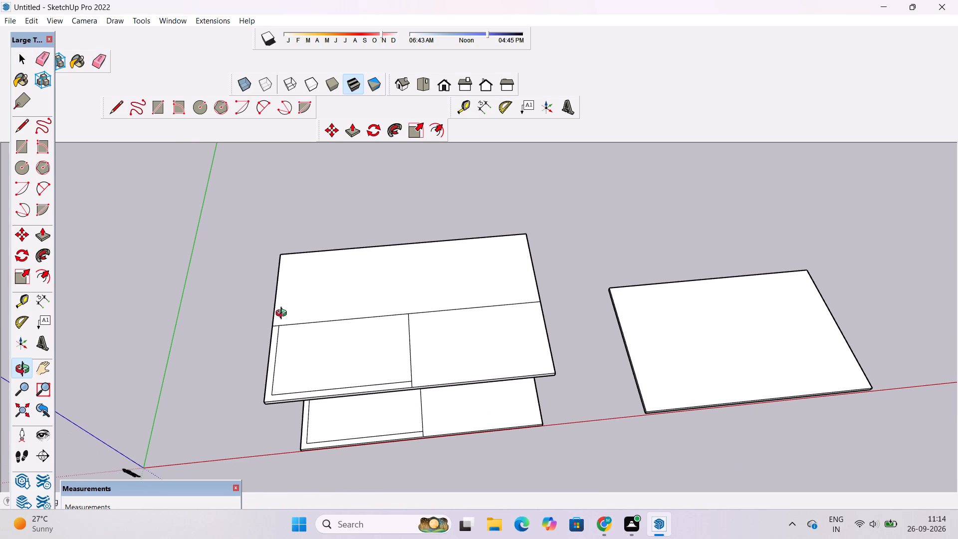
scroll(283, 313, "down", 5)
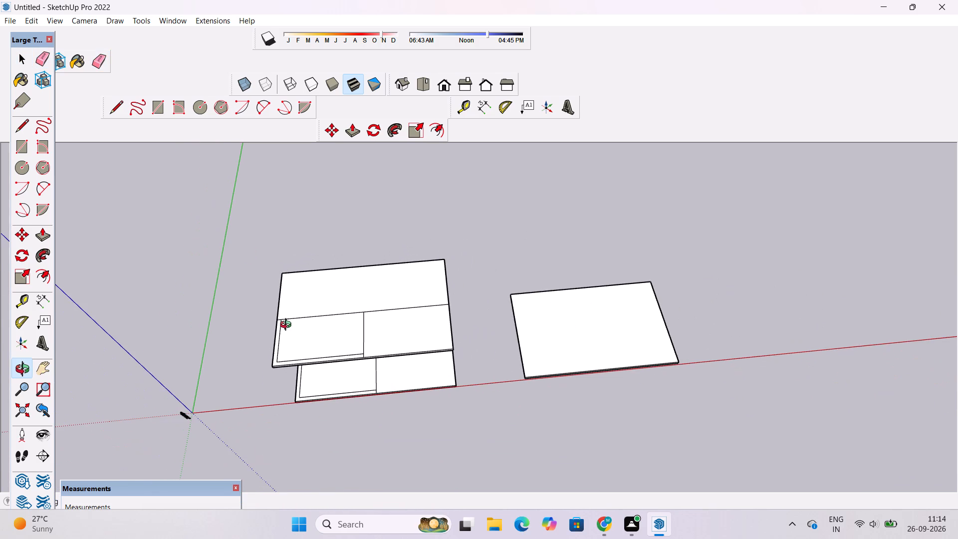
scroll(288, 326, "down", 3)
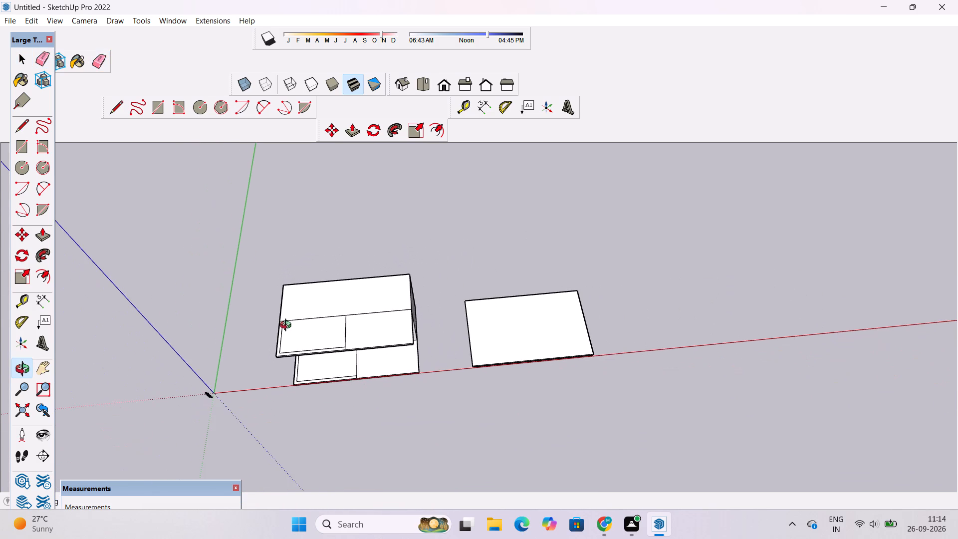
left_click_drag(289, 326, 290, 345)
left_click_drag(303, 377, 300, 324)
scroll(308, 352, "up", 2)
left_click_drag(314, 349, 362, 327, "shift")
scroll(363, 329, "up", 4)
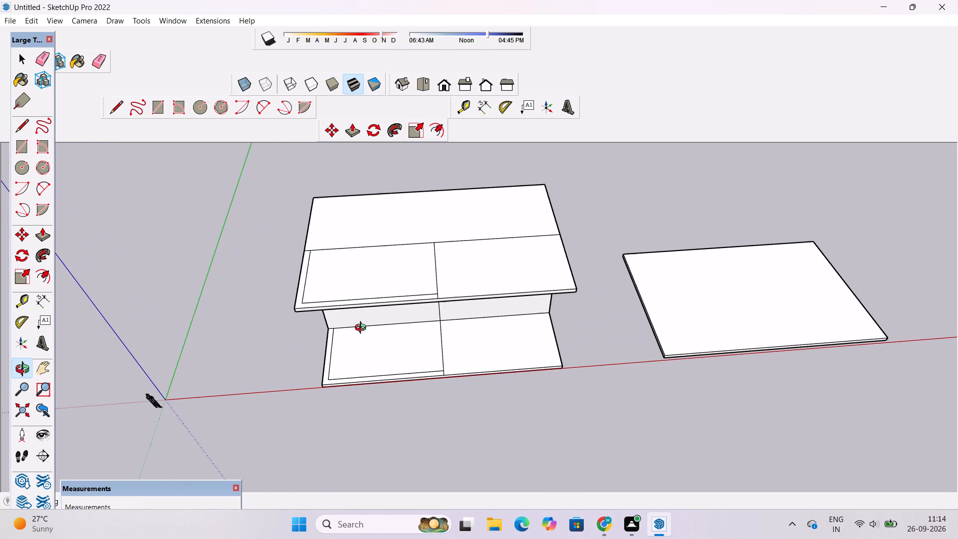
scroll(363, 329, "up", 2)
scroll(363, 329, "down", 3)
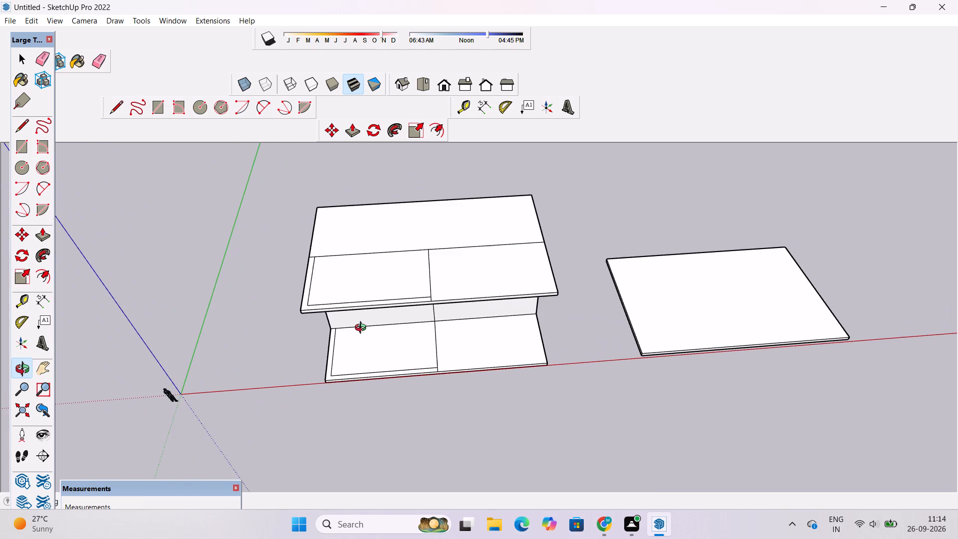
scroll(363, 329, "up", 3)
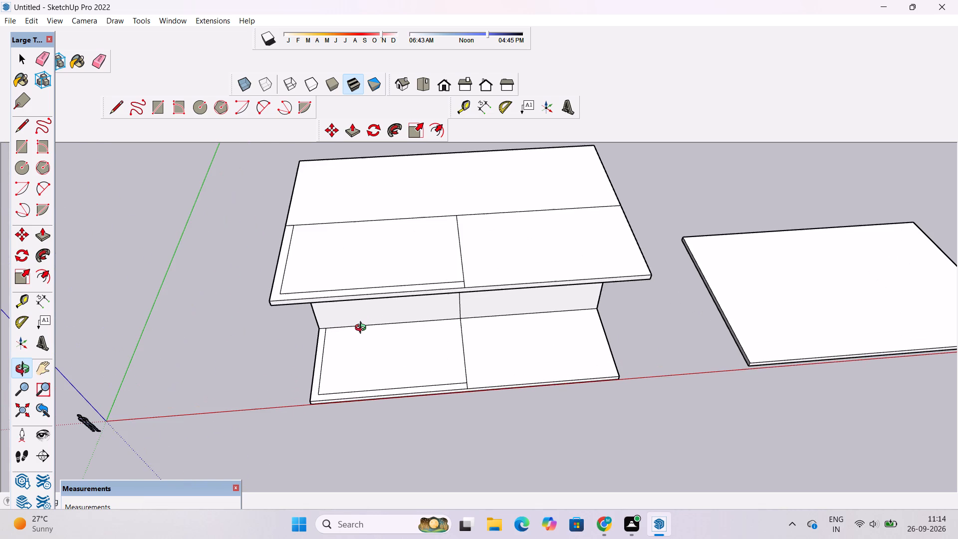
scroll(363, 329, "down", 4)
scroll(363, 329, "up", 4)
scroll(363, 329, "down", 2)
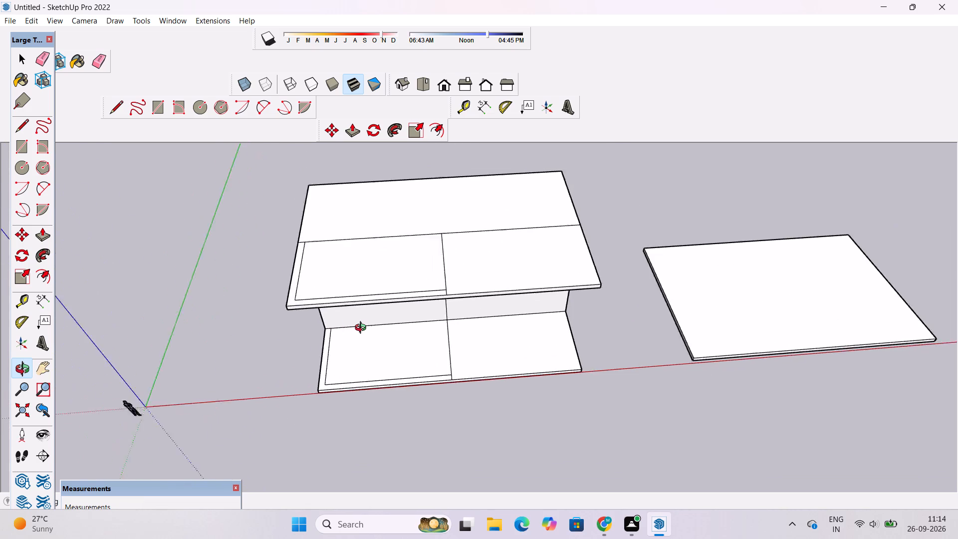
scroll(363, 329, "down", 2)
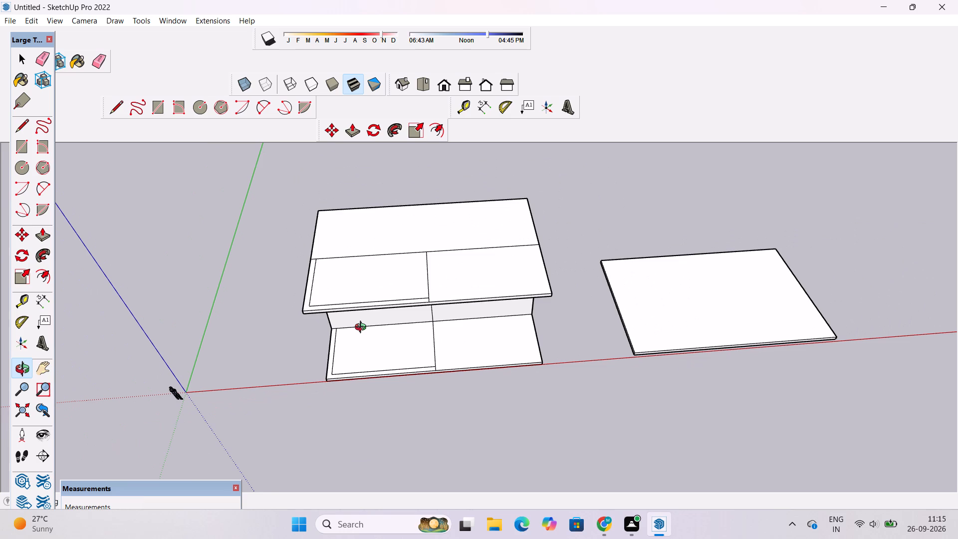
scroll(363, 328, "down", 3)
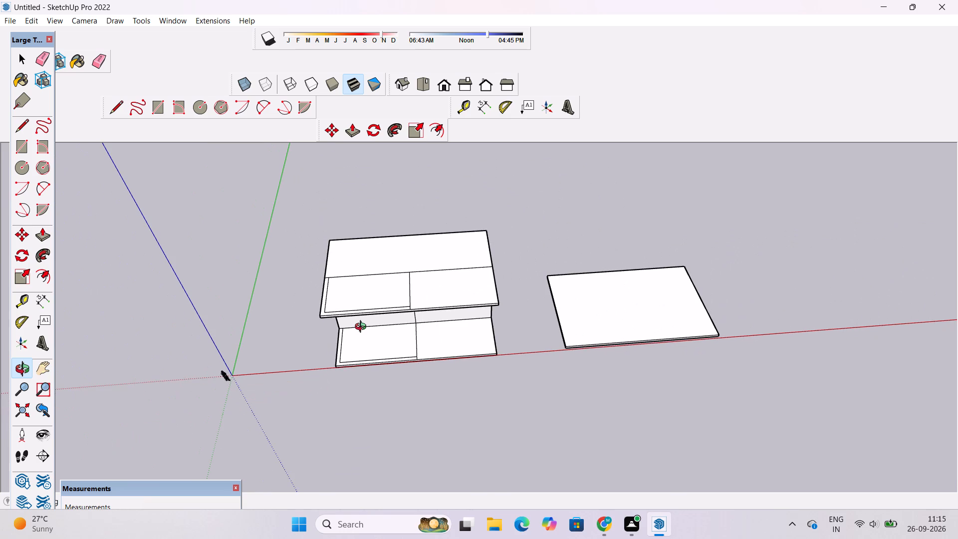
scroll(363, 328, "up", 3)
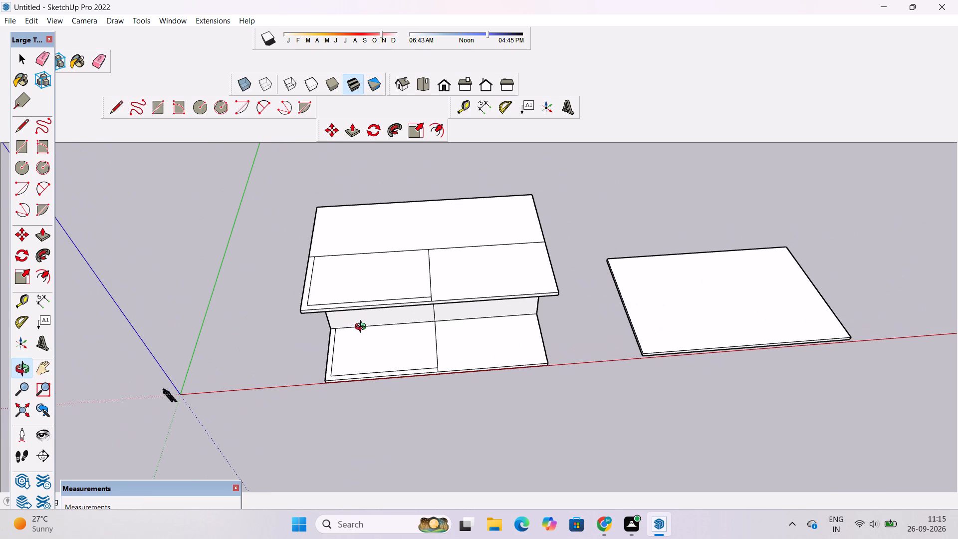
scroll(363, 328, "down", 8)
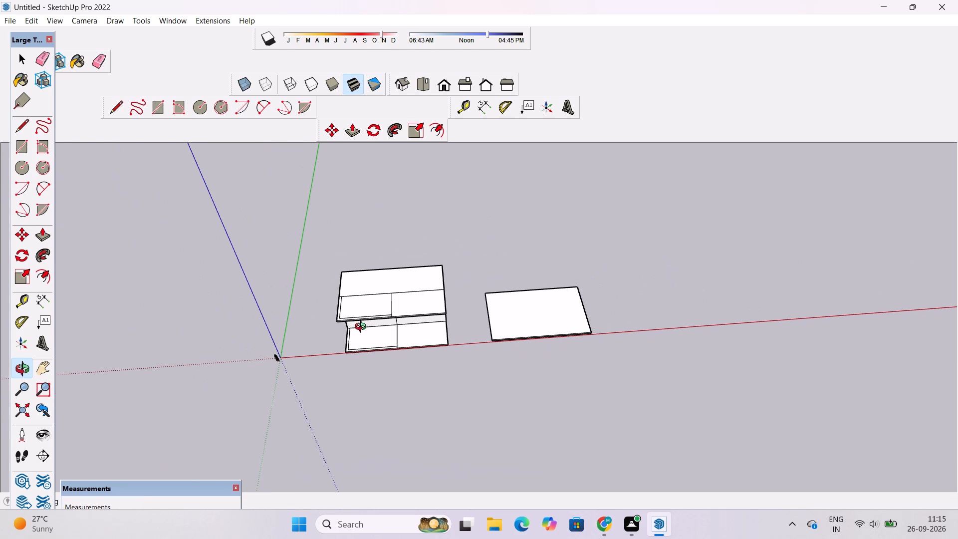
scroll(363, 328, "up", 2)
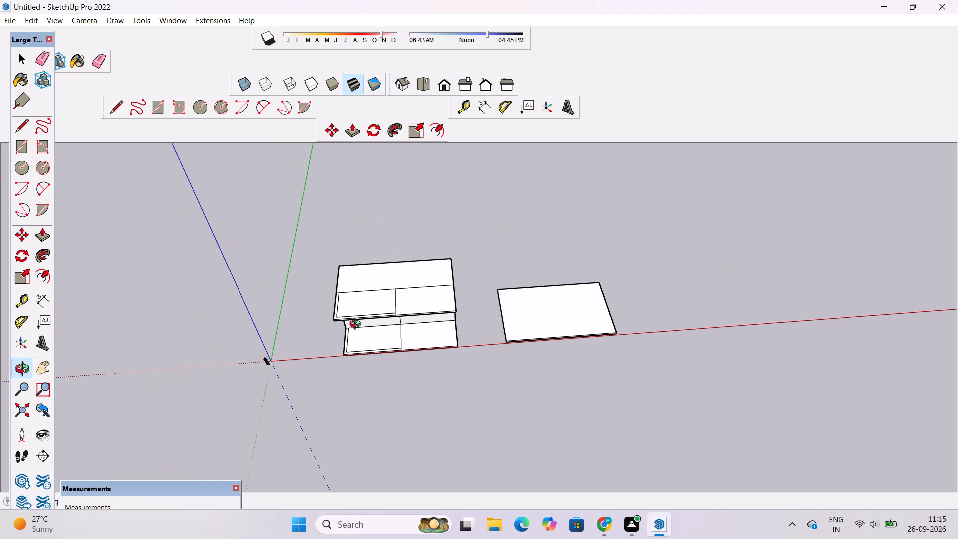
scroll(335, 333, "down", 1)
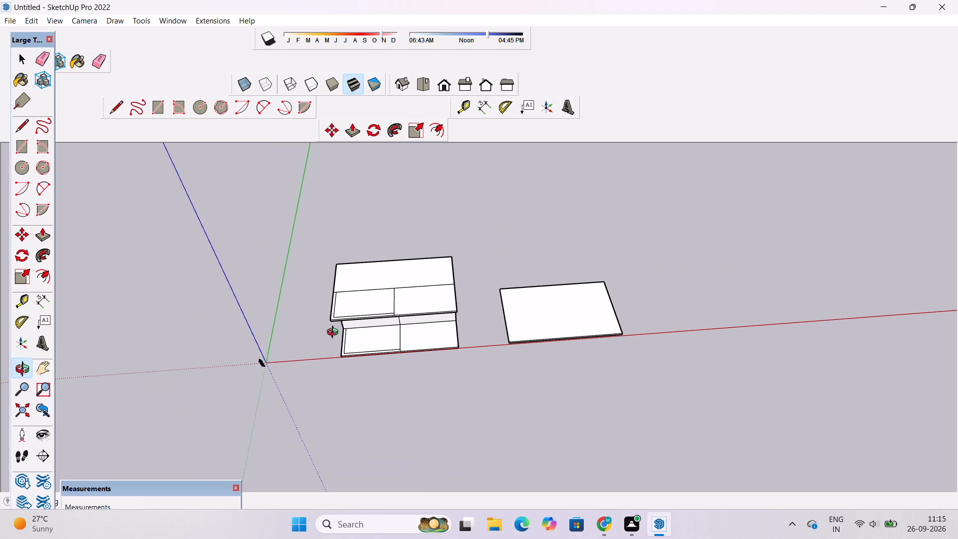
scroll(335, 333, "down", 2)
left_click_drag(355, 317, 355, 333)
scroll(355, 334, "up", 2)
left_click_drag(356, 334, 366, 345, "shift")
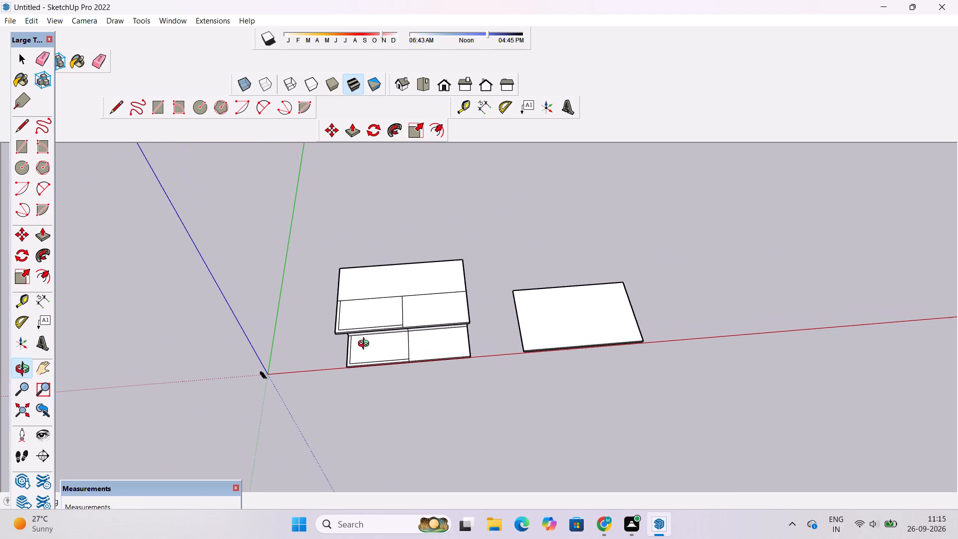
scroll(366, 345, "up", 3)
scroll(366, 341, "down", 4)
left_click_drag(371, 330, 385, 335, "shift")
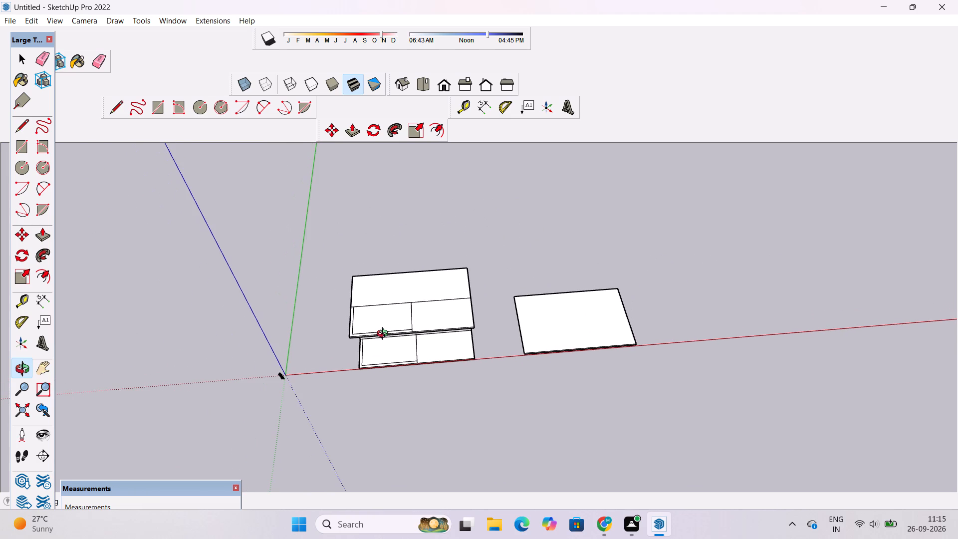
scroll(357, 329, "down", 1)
Measure the height of the lower rear block's front vertical edge, starting from its bottom corner at the end nearest the origin.
left_click_drag(372, 347, 372, 294)
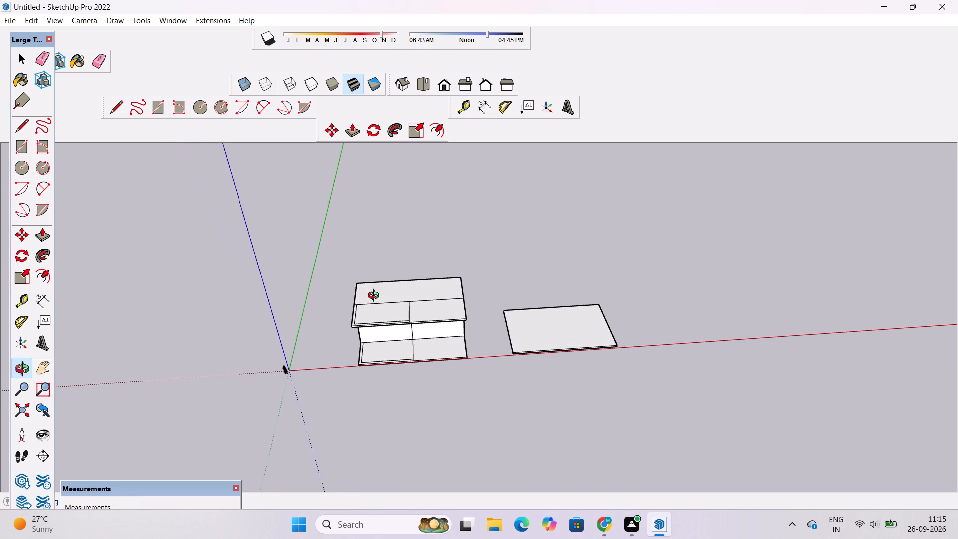
left_click_drag(381, 313, 406, 374)
scroll(353, 338, "up", 4)
left_click_drag(337, 341, 491, 269)
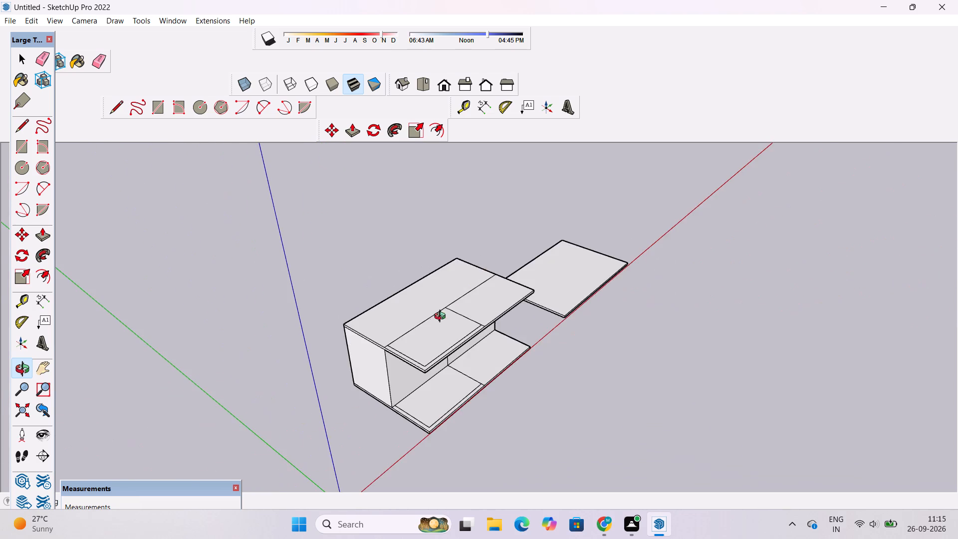
scroll(433, 327, "up", 4)
left_click_drag(358, 378, 356, 303)
left_click_drag(367, 353, 370, 279, "shift")
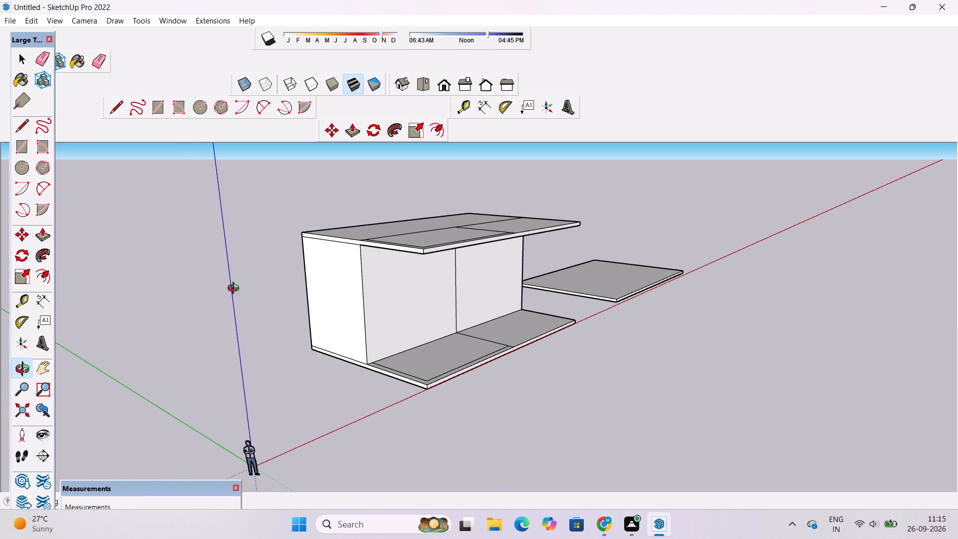
left_click(43, 298)
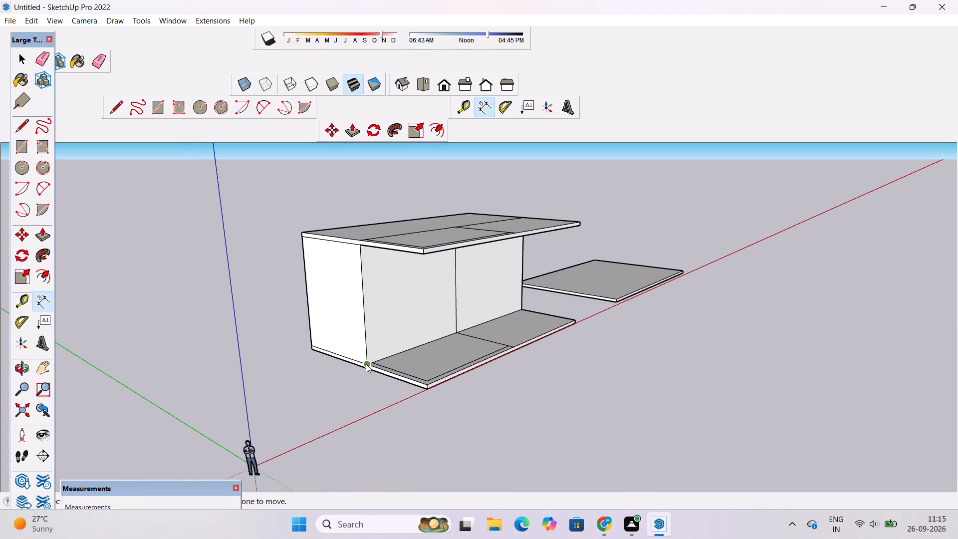
left_click(366, 364)
scroll(361, 259, "up", 4)
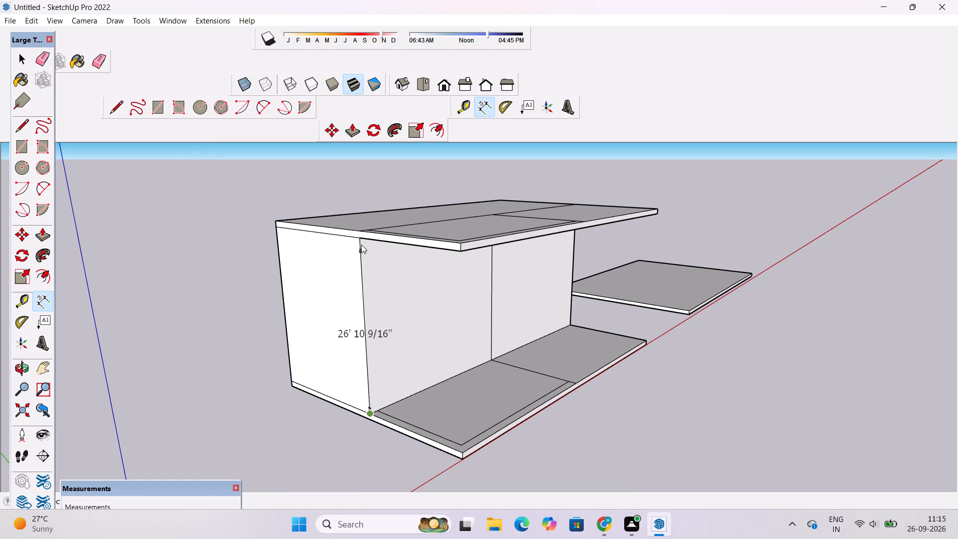
key("space")
Push/Pull the undivided rear section of the roof slab up 28' to form an upper rear block.
key("o")
scroll(349, 254, "down", 3)
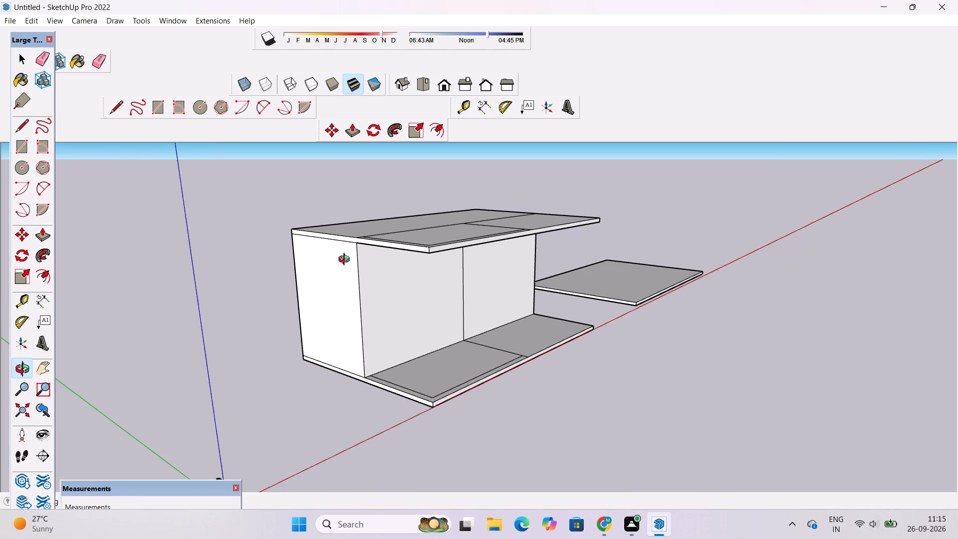
left_click_drag(346, 269, 345, 315)
left_click(346, 317)
left_click_drag(350, 314, 322, 325, "shift")
left_click_drag(328, 320, 374, 346)
scroll(364, 309, "up", 3)
left_click_drag(361, 308, 315, 305, "shift")
key("space")
key("p")
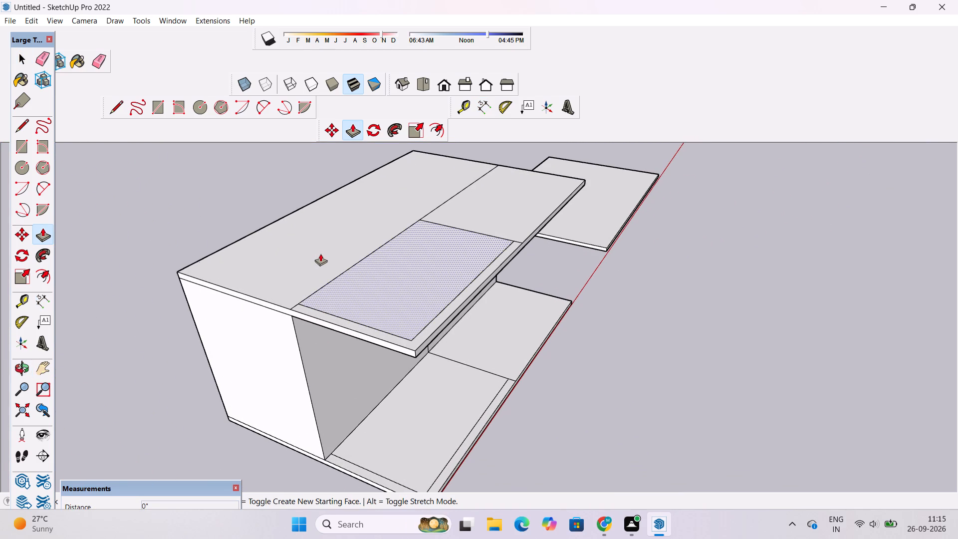
left_click(320, 254)
scroll(315, 242, "down", 3)
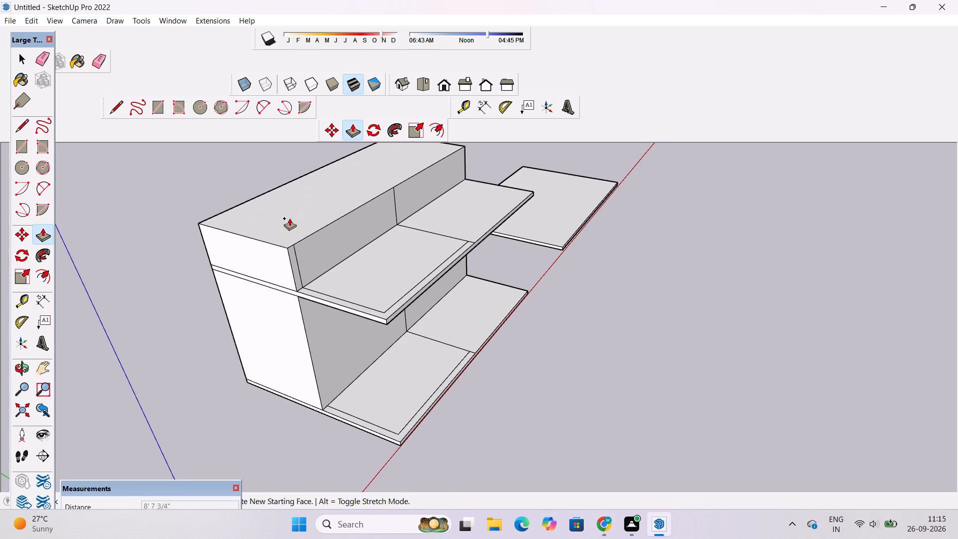
type("28'")
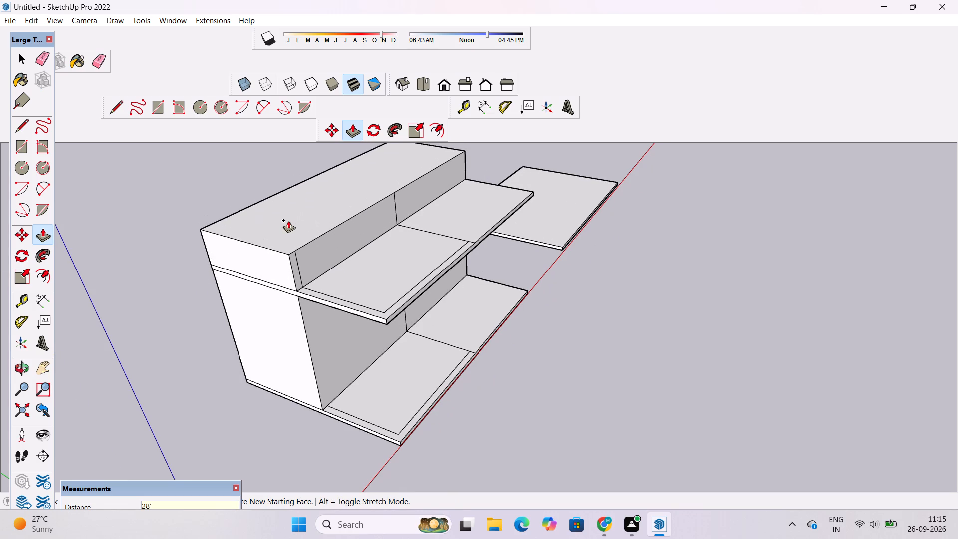
key("Return")
Examine the upper rear block and the roof slab below it from low, side and raised viewpoints.
key("o")
scroll(265, 256, "down", 4)
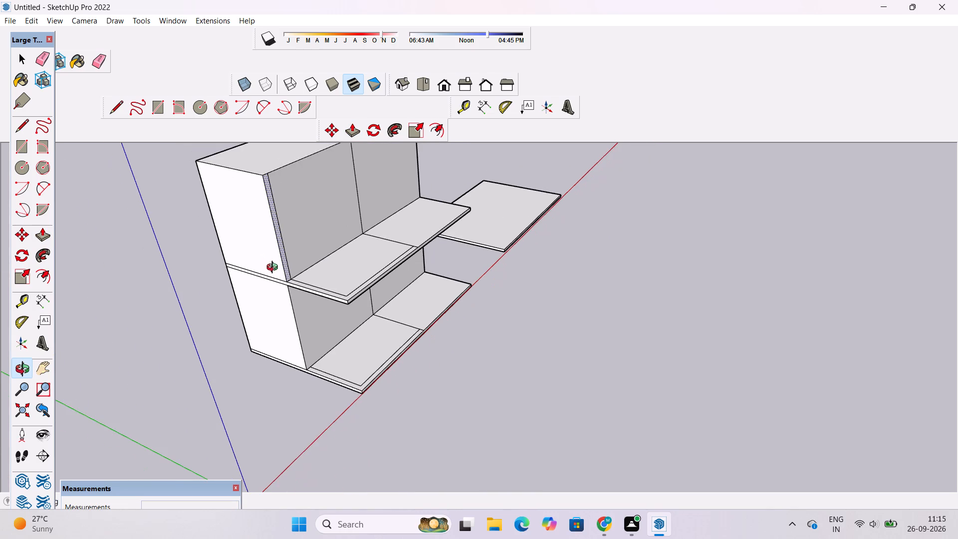
left_click_drag(274, 275, 277, 363, "shift")
scroll(277, 363, "down", 5)
left_click_drag(356, 389, 280, 315)
scroll(270, 295, "up", 4)
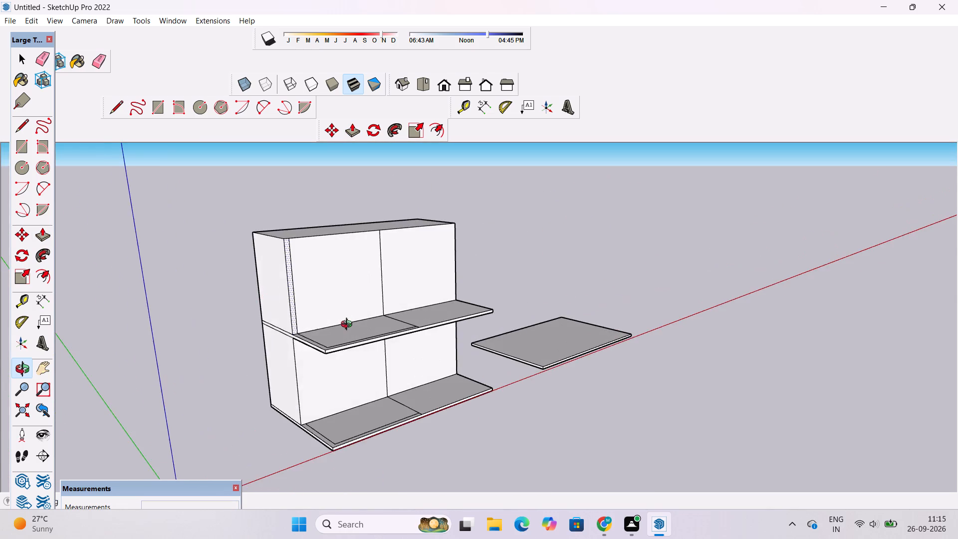
left_click_drag(349, 327, 264, 340)
left_click_drag(261, 339, 337, 479)
scroll(332, 362, "up", 3)
left_click_drag(326, 363, 404, 386)
left_click_drag(405, 389, 364, 362, "shift")
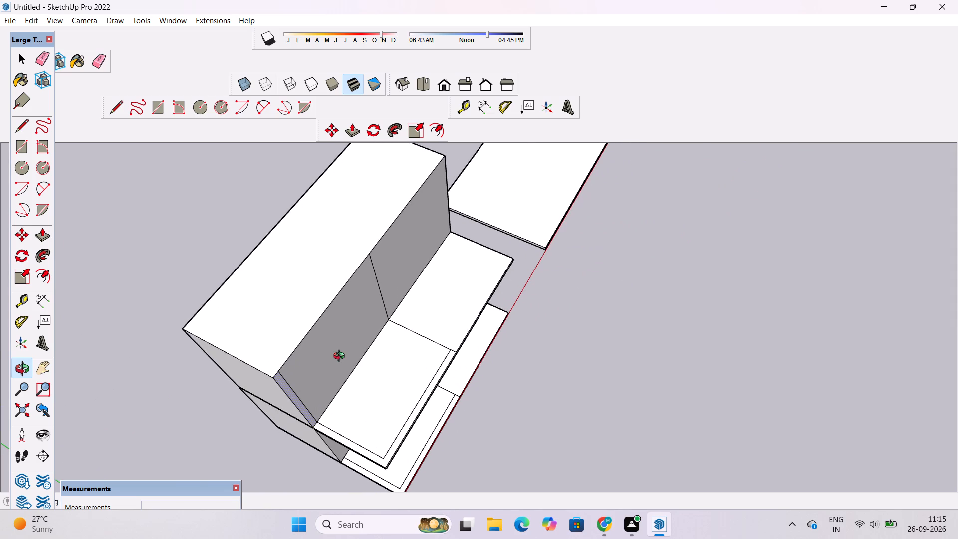
left_click_drag(357, 372, 307, 331)
left_click(307, 331)
left_click_drag(307, 331, 343, 374, "shift")
scroll(349, 365, "down", 5)
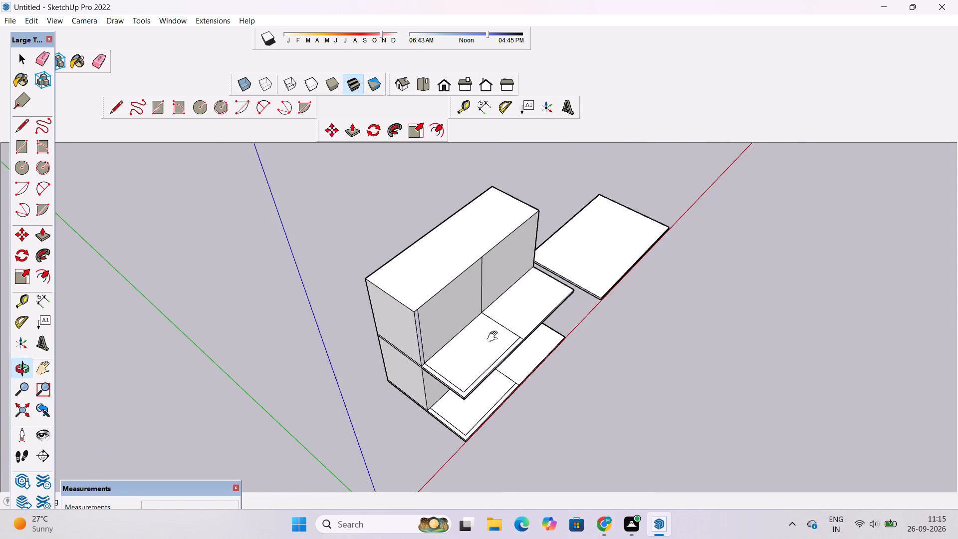
Copy the separate ground-level slab onto the upper rear block, placing its bottom rear corner on the block's top rear corner nearest the origin.
left_click_drag(535, 329, 335, 412, "shift")
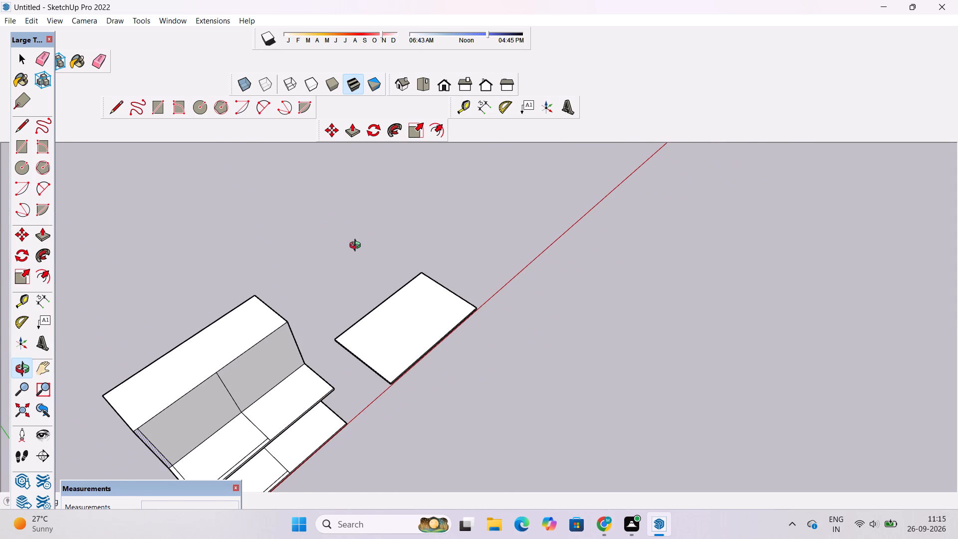
scroll(357, 247, "down", 4)
scroll(359, 249, "up", 1)
scroll(359, 249, "down", 4)
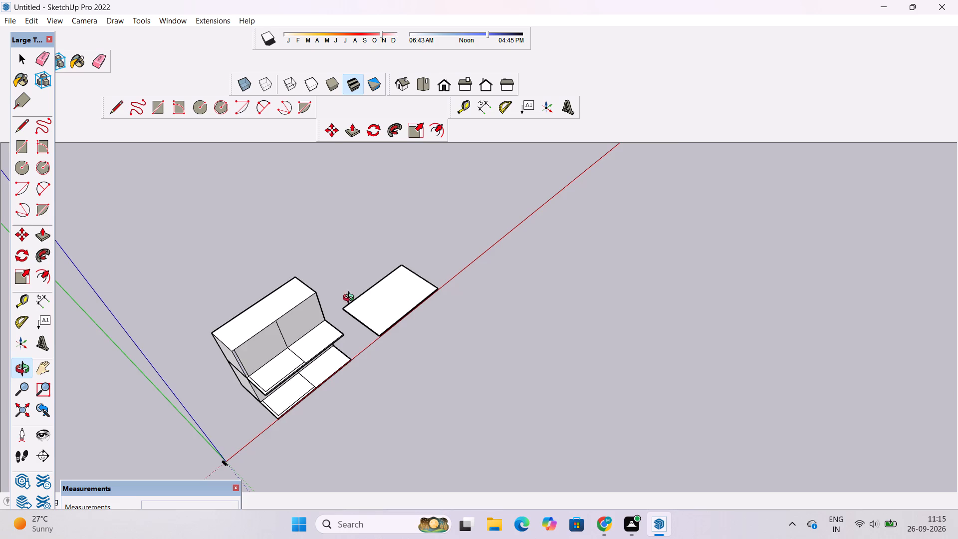
left_click_drag(356, 368, 331, 257)
left_click(331, 255)
scroll(354, 330, "up", 5)
left_click_drag(335, 350, 373, 400)
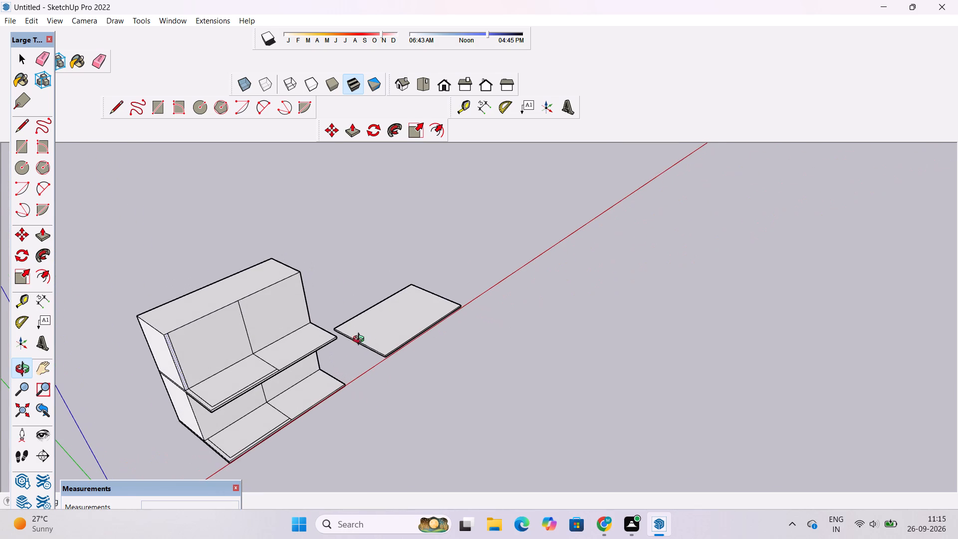
scroll(354, 347, "up", 8)
left_click_drag(347, 343, 328, 365, "shift")
scroll(314, 362, "up", 8, "shift")
left_click_drag(307, 345, 282, 349, "shift")
scroll(278, 345, "up", 7, "shift")
key("space")
left_click(289, 307)
scroll(285, 329, "up", 3)
key("m")
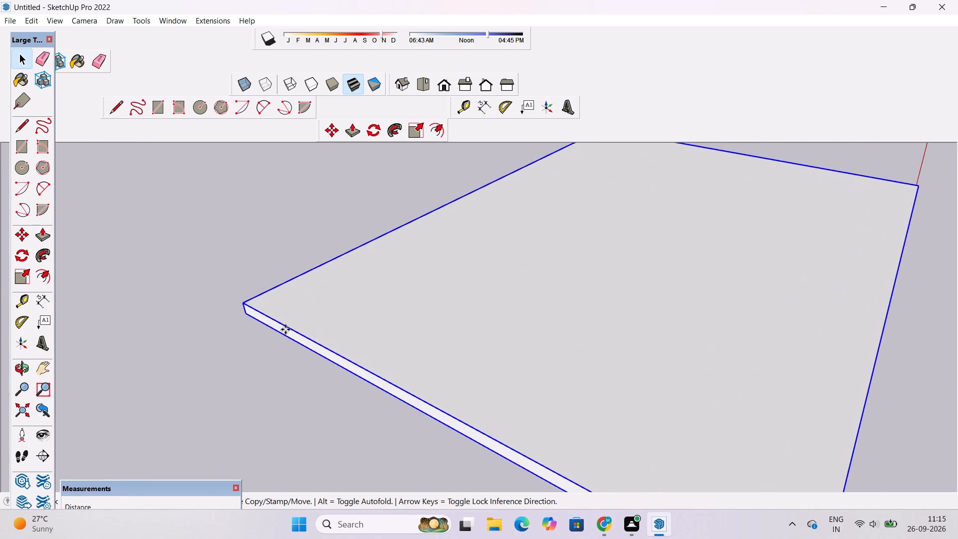
scroll(246, 325, "up", 4)
double_click(246, 308)
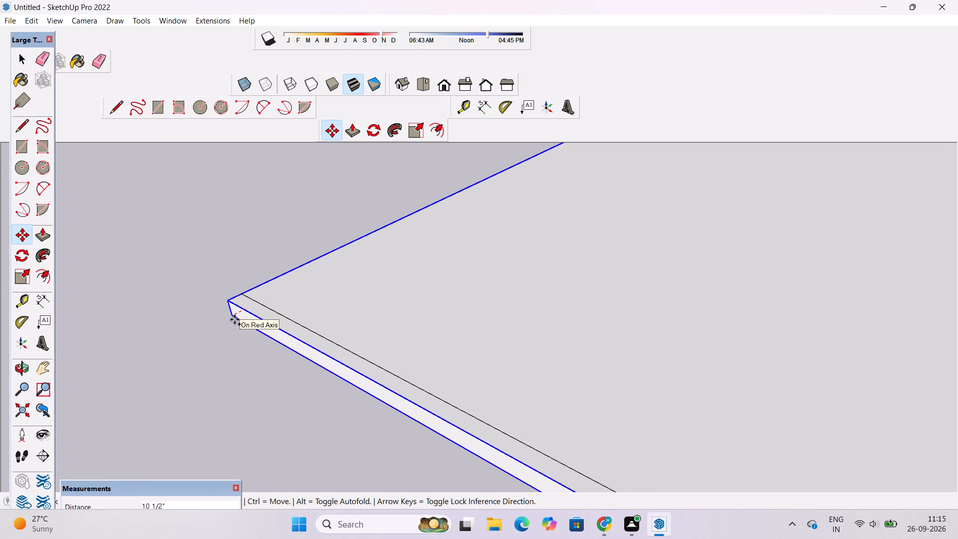
scroll(235, 319, "down", 20)
scroll(235, 319, "down", 16)
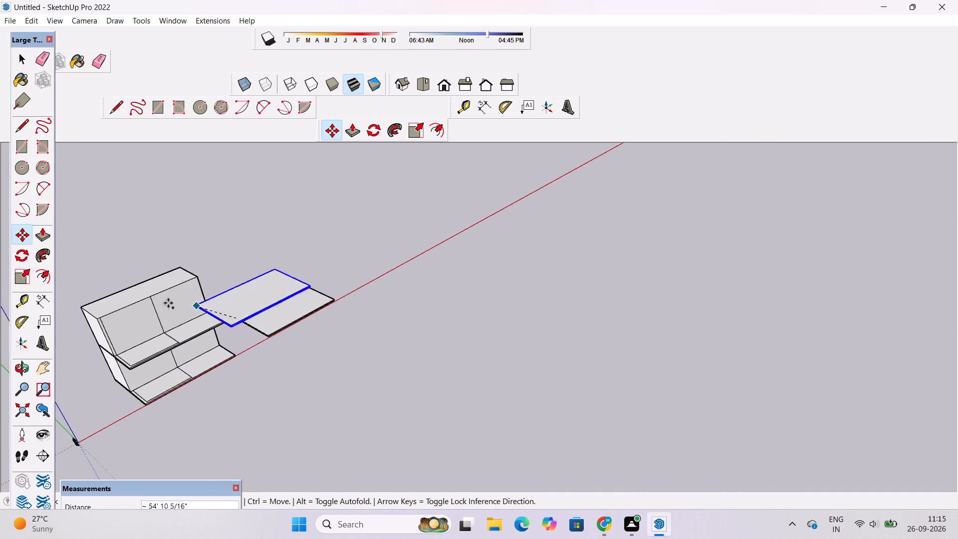
scroll(74, 292, "up", 16)
scroll(123, 312, "up", 3)
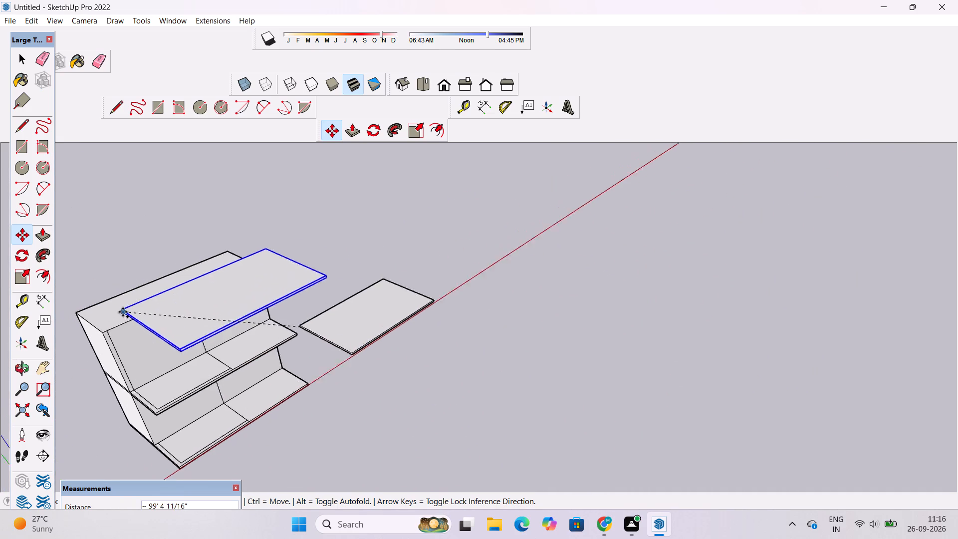
scroll(123, 312, "up", 1)
scroll(70, 302, "up", 6)
scroll(58, 343, "up", 14)
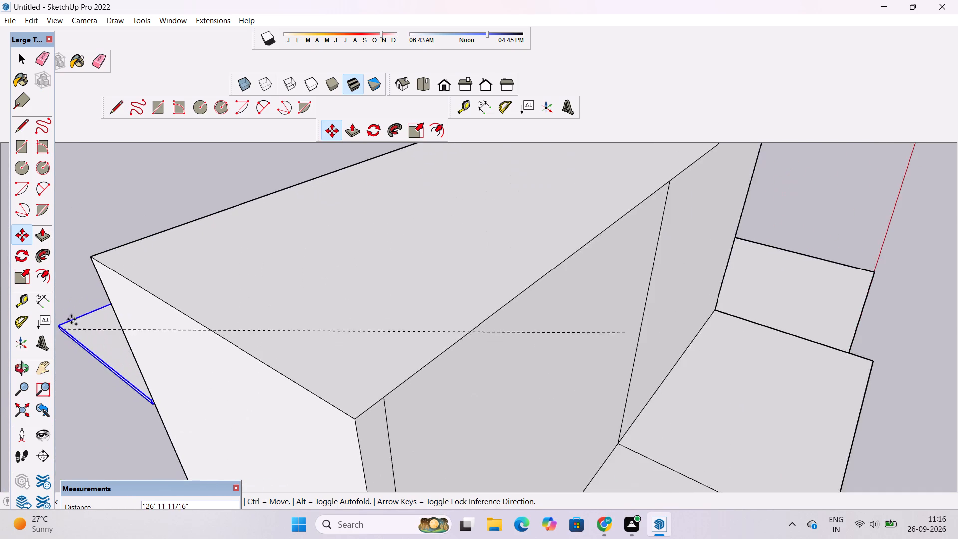
scroll(99, 257, "up", 7)
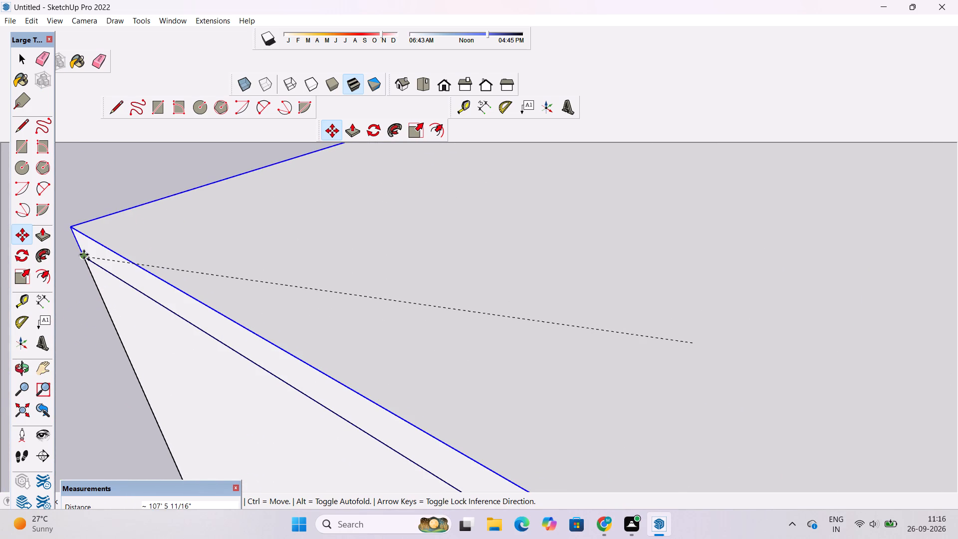
double_click(84, 255)
key("space")
Examine how the copied top slab sits on the upper rear block from front, low and raised viewpoints.
type("o")
scroll(84, 255, "down", 13)
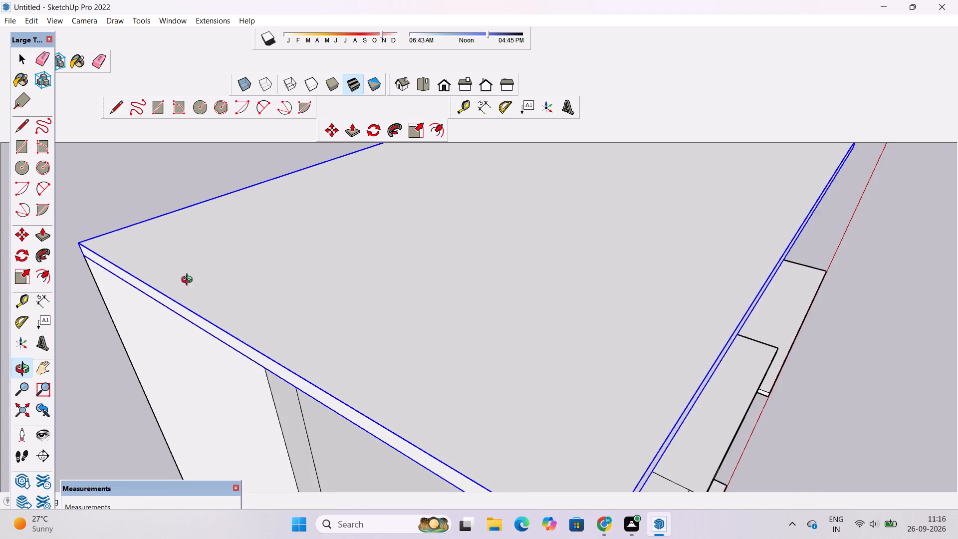
left_click_drag(379, 311, 286, 324)
scroll(278, 317, "down", 4)
left_click_drag(278, 328, 286, 275, "shift")
scroll(288, 278, "down", 6)
left_click_drag(334, 374, 323, 304)
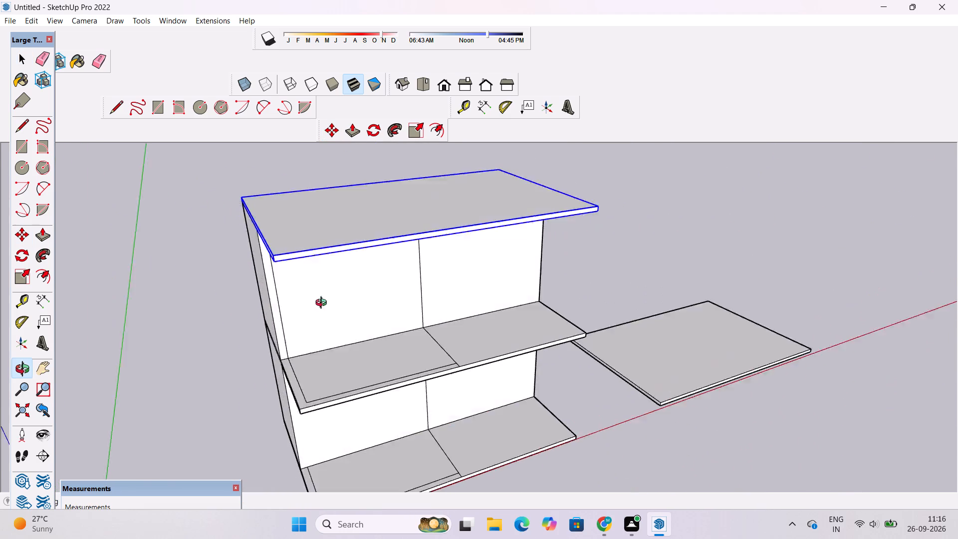
left_click_drag(323, 304, 320, 287)
scroll(318, 286, "down", 5)
left_click_drag(319, 286, 270, 293)
left_click(270, 293)
left_click_drag(270, 293, 270, 308, "shift")
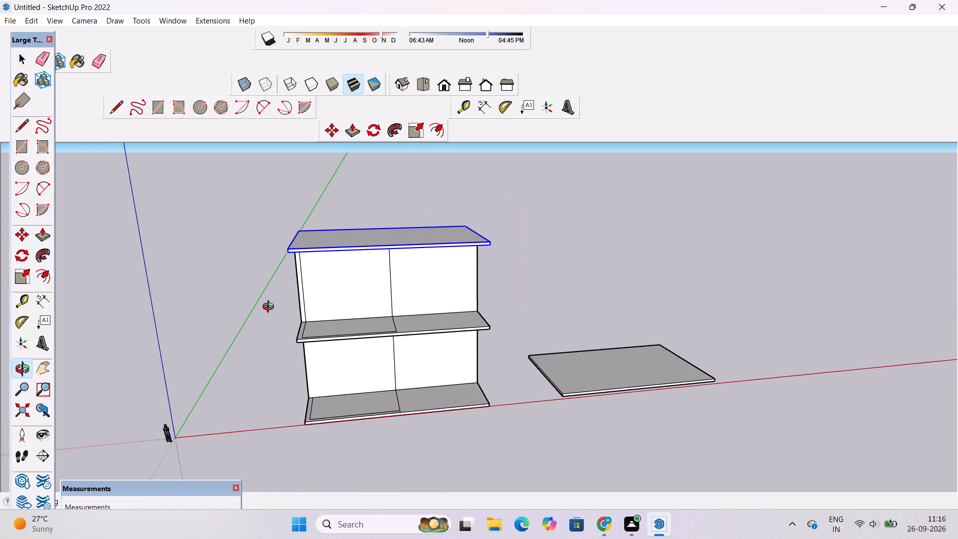
scroll(271, 308, "down", 1)
left_click_drag(274, 304, 290, 342)
scroll(293, 320, "up", 3)
left_click_drag(293, 320, 392, 340)
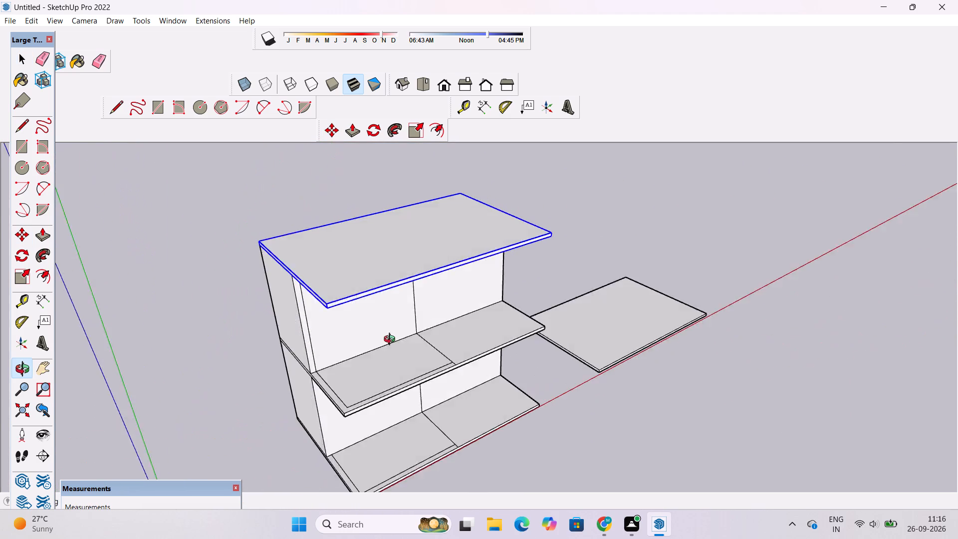
left_click_drag(392, 340, 417, 337)
left_click_drag(352, 315, 354, 322, "shift")
left_click_drag(318, 331, 393, 343)
left_click_drag(393, 343, 350, 339, "shift")
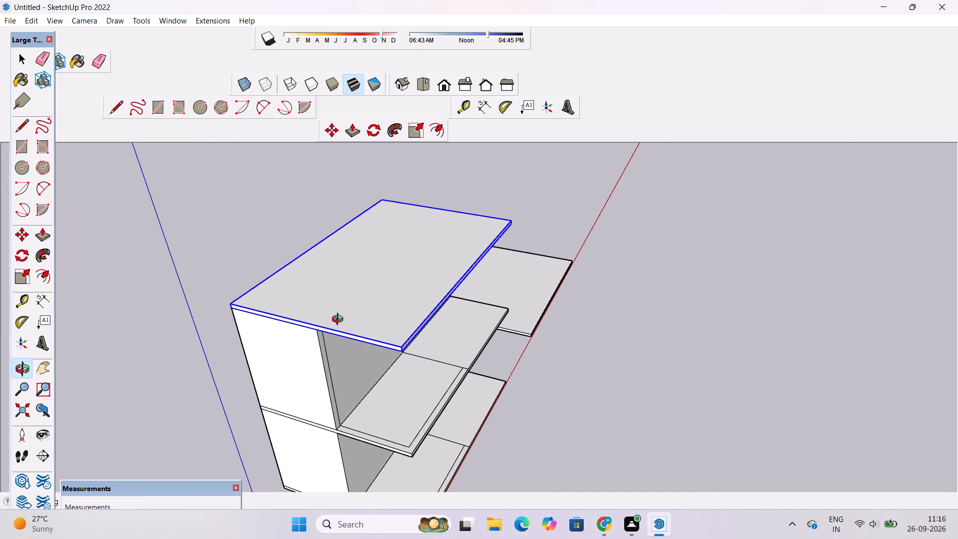
Explode the group of the copied top slab and clear the selection.
key("space")
right_click(333, 317)
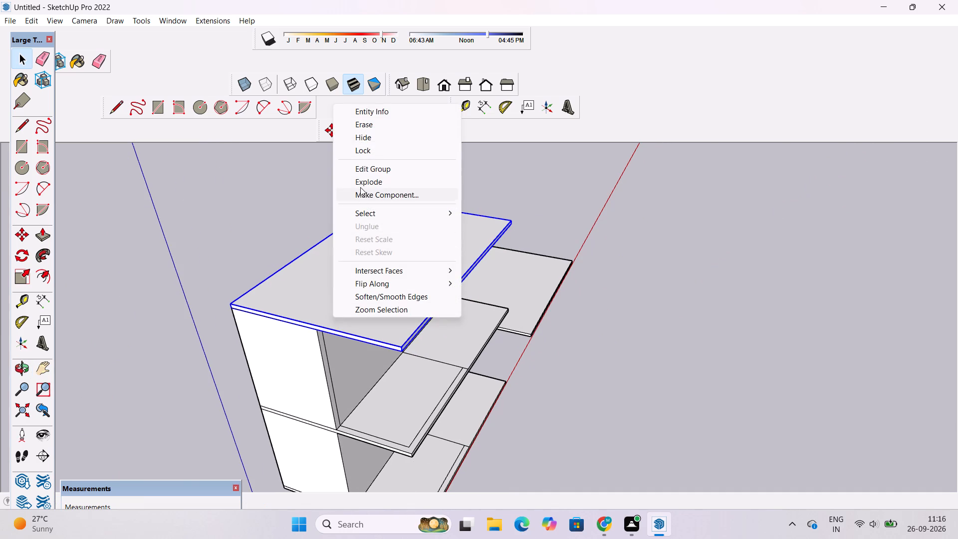
left_click(360, 183)
key("o")
scroll(344, 218, "down", 5)
left_click_drag(379, 345, 351, 306)
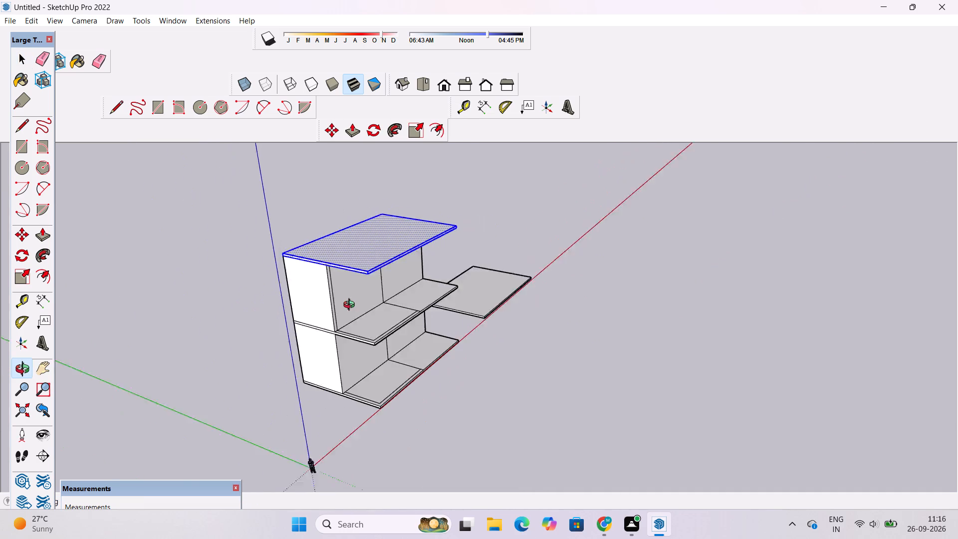
left_click_drag(351, 306, 344, 290)
left_click_drag(343, 288, 361, 346, "shift")
scroll(356, 340, "up", 3)
left_click_drag(354, 335, 352, 342, "shift")
key("space")
left_click(280, 267)
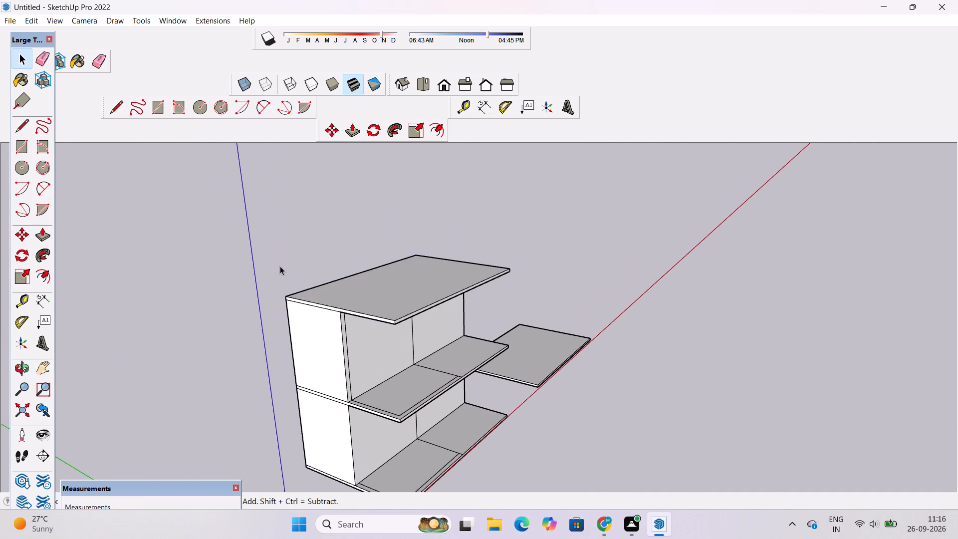
Examine the stacked blocks and their slabs from the rear, the end, the front and above.
scroll(280, 269, "up", 3)
key("o")
scroll(280, 269, "down", 4)
left_click_drag(256, 302, 486, 294)
left_click_drag(486, 294, 452, 314)
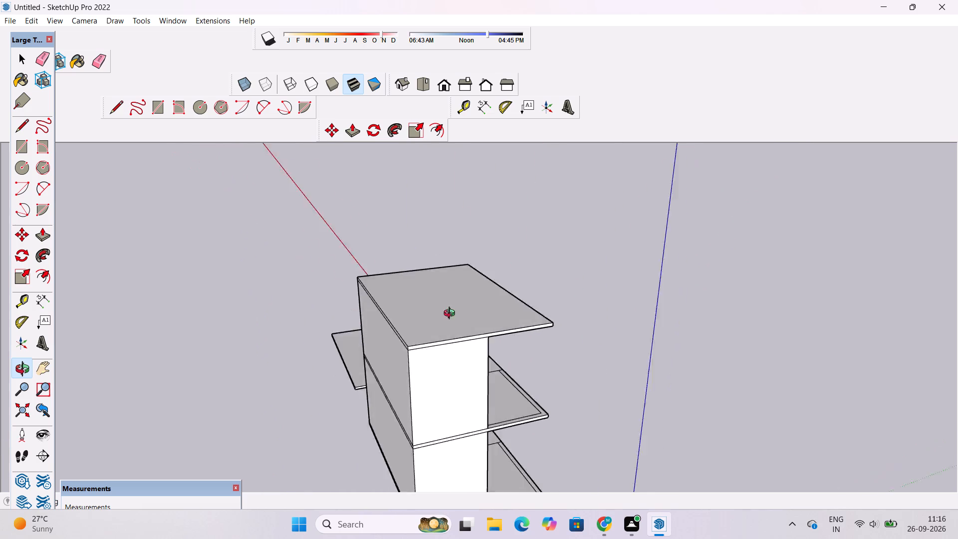
left_click_drag(452, 314, 319, 318)
left_click_drag(321, 351, 320, 307, "shift")
left_click_drag(619, 285, 478, 285)
scroll(472, 271, "up", 2)
left_click_drag(404, 283, 423, 325, "shift")
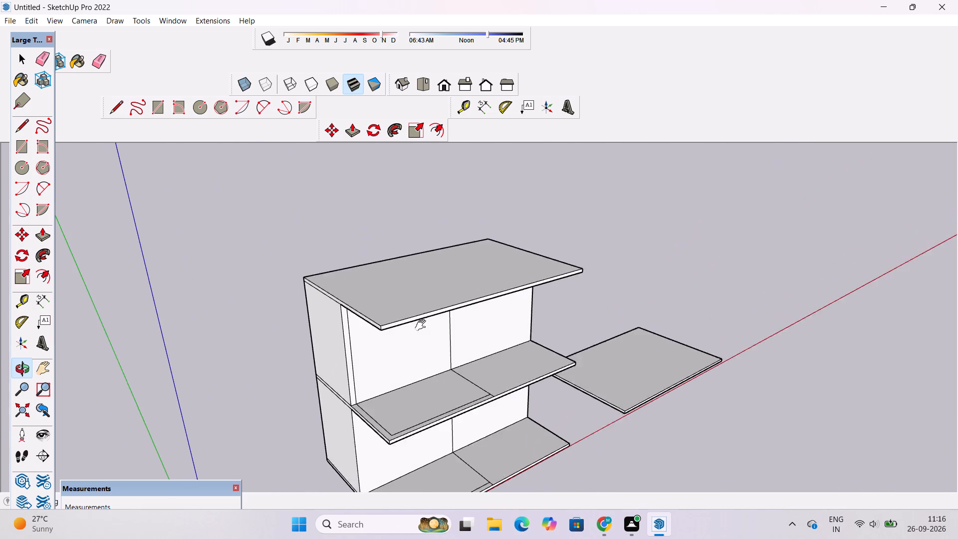
left_click_drag(423, 325, 430, 343, "shift")
left_click_drag(437, 362, 422, 269)
scroll(424, 276, "up", 5)
scroll(418, 279, "down", 5)
left_click_drag(310, 312, 649, 335)
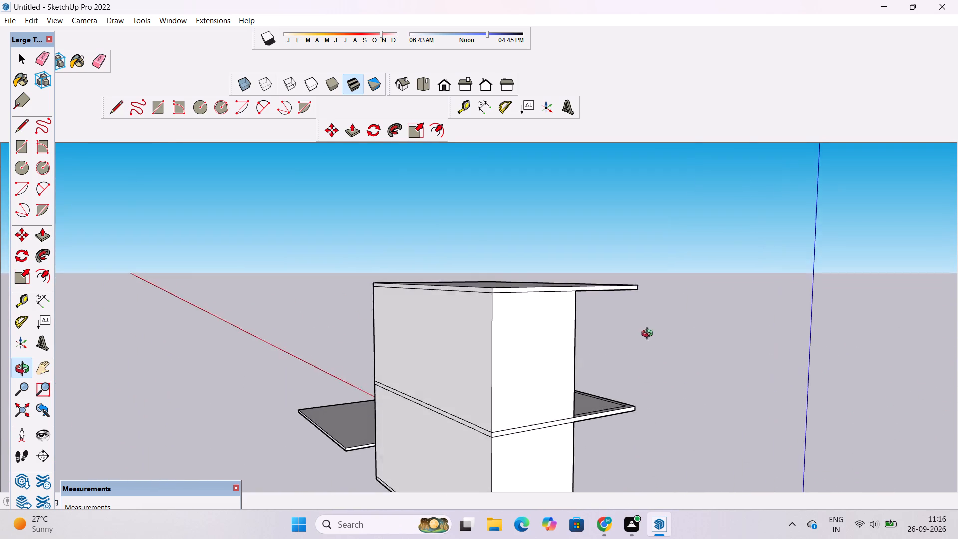
left_click_drag(649, 335, 494, 357)
scroll(482, 333, "down", 4)
left_click_drag(569, 310, 333, 343)
left_click(333, 343)
scroll(332, 340, "down", 4)
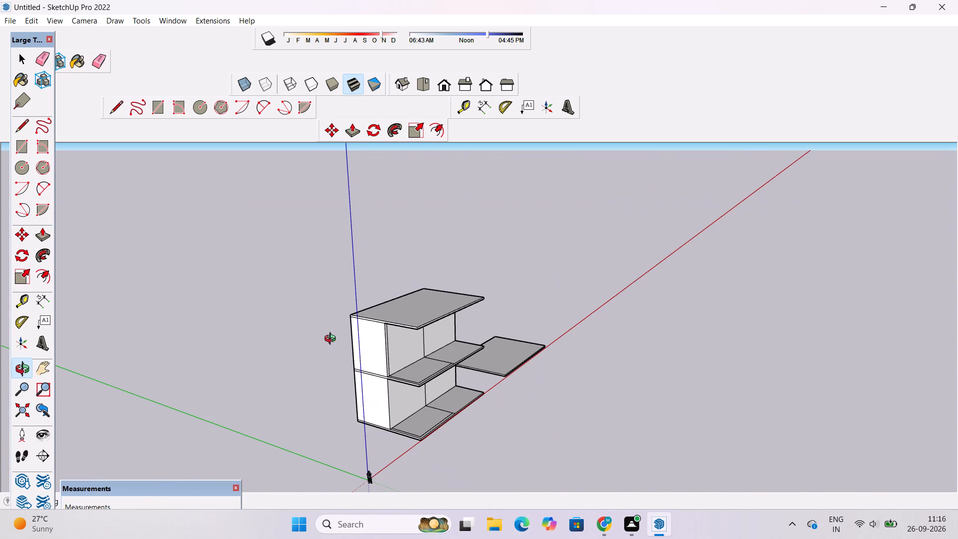
scroll(436, 284, "down", 3)
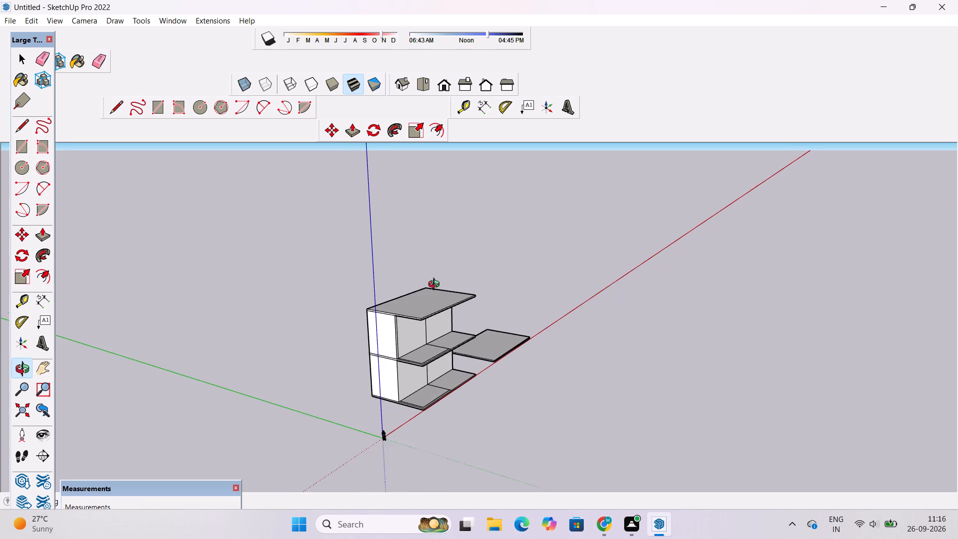
scroll(436, 285, "down", 1)
scroll(431, 292, "up", 3)
scroll(429, 294, "down", 3)
left_click_drag(428, 309, 433, 343)
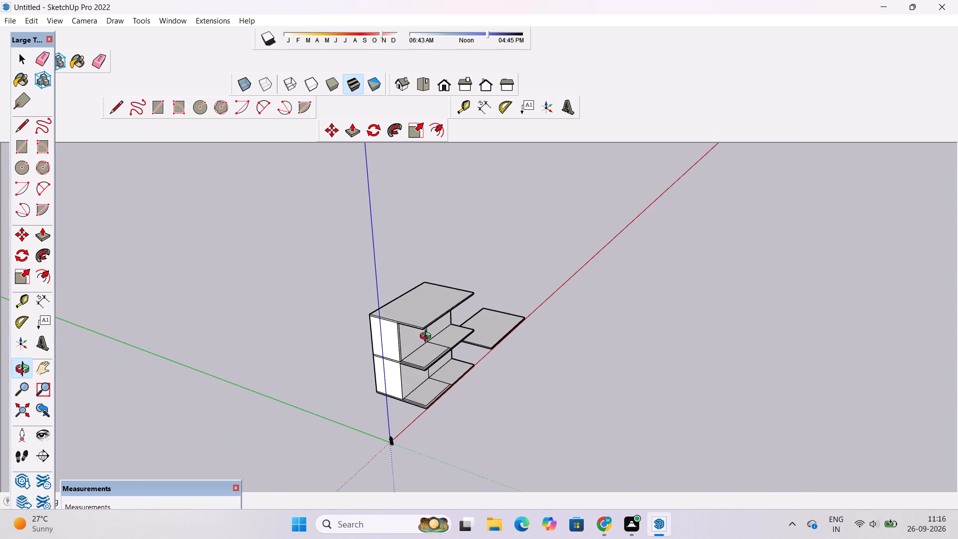
scroll(420, 332, "up", 7)
left_click_drag(270, 330, 631, 268)
left_click_drag(693, 247, 653, 344)
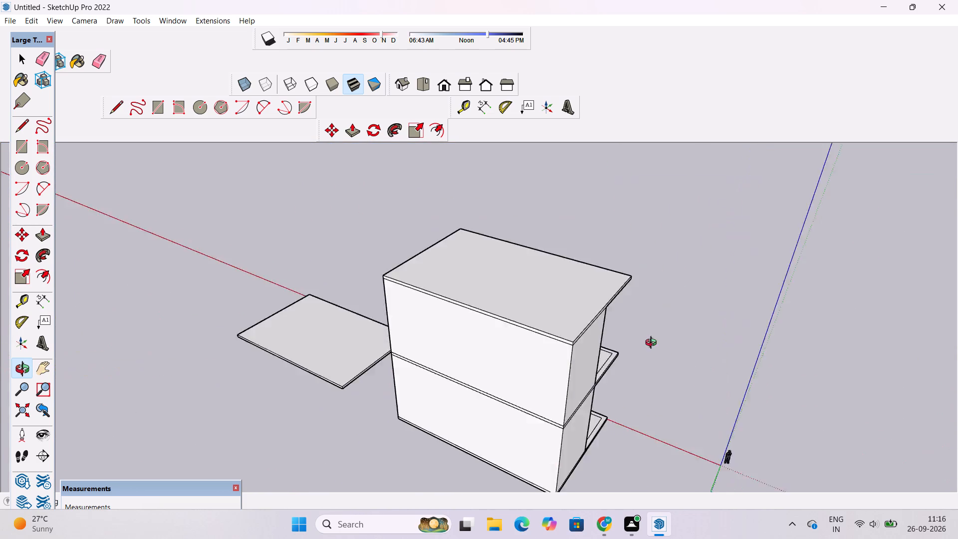
left_click_drag(653, 344, 348, 354)
scroll(344, 351, "down", 5)
left_click_drag(451, 377, 397, 312, "shift")
scroll(392, 298, "up", 4)
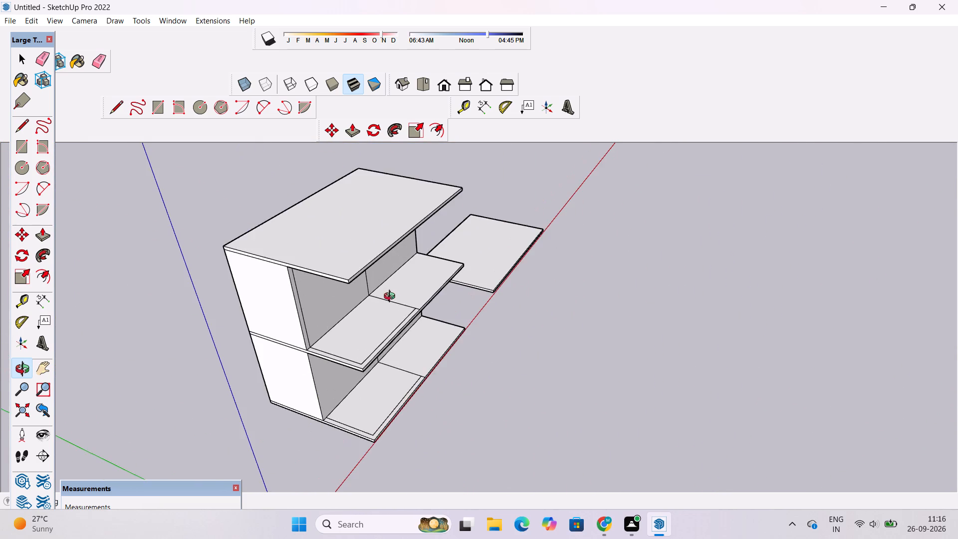
left_click_drag(406, 312, 334, 273)
scroll(326, 269, "down", 3)
left_click_drag(330, 264, 372, 344, "shift")
scroll(418, 276, "up", 4)
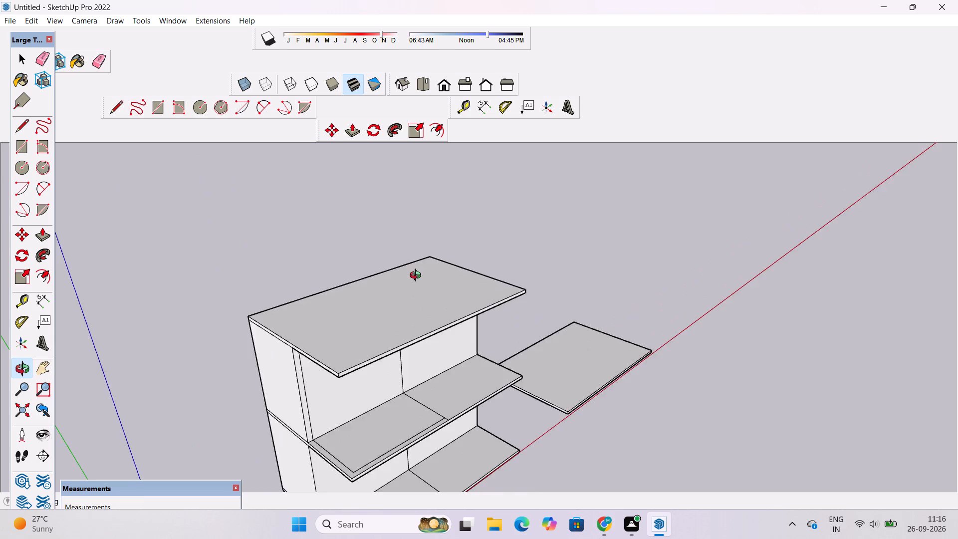
scroll(418, 276, "up", 4)
scroll(418, 276, "down", 11)
scroll(418, 276, "up", 6)
scroll(418, 276, "down", 6)
left_click_drag(427, 353, 218, 293)
left_click(213, 293)
scroll(211, 291, "up", 4)
left_click_drag(211, 291, 274, 304)
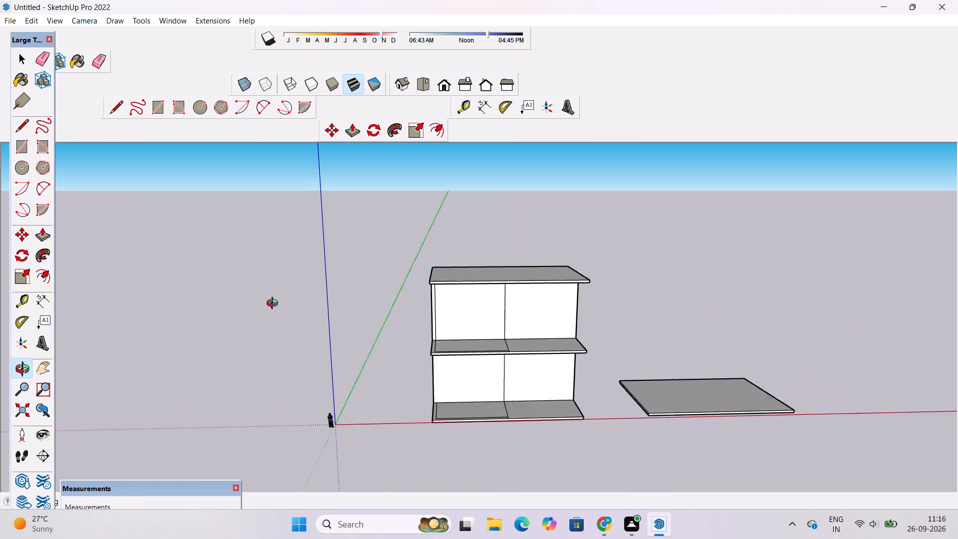
left_click_drag(274, 304, 386, 372)
scroll(366, 344, "down", 5)
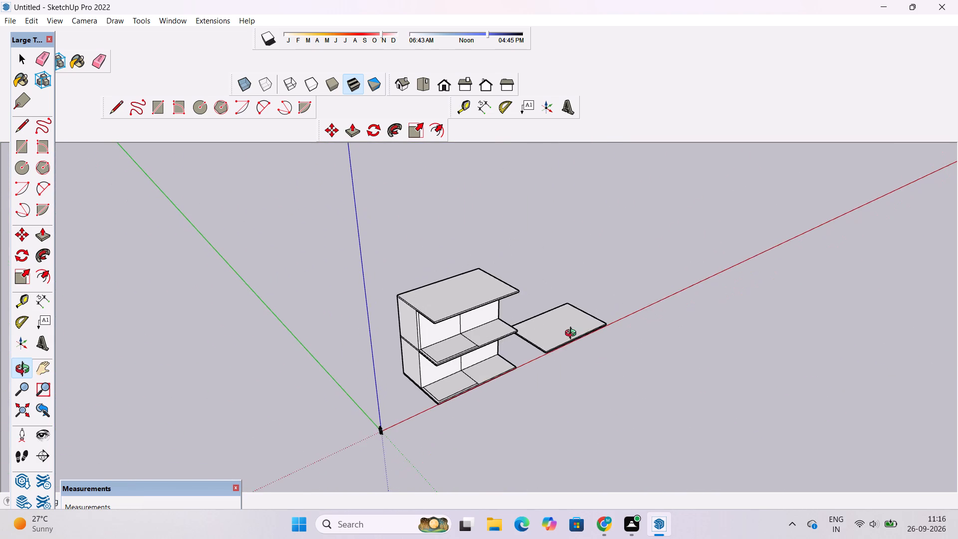
left_click_drag(573, 334, 526, 339)
left_click_drag(468, 321, 406, 305, "shift")
left_click_drag(402, 304, 409, 360)
scroll(391, 316, "up", 5)
left_click_drag(440, 345, 407, 268)
scroll(403, 270, "up", 3)
left_click_drag(403, 278, 683, 307)
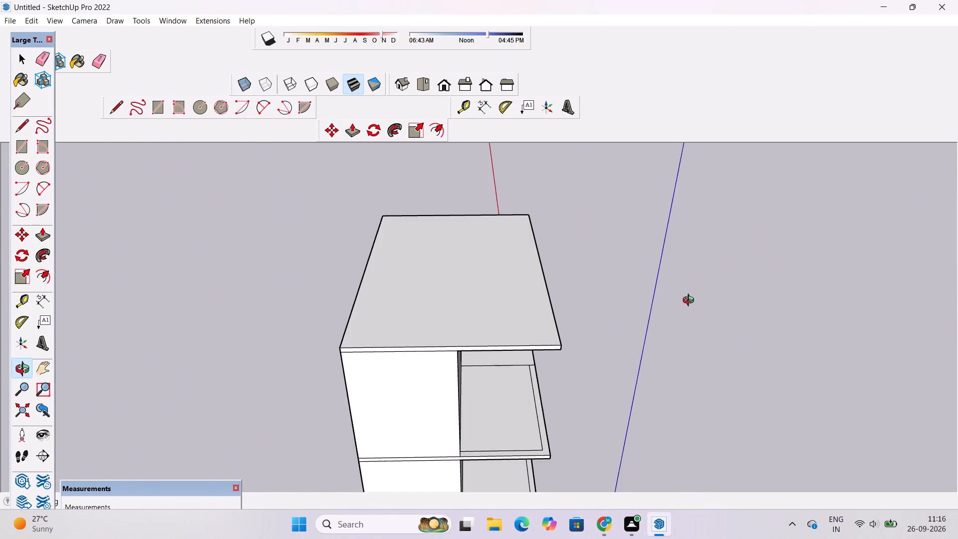
scroll(685, 303, "up", 2)
left_click_drag(684, 304, 442, 319)
left_click_drag(435, 319, 374, 319)
left_click_drag(429, 330, 336, 332)
left_click_drag(335, 329, 411, 345, "shift")
left_click_drag(422, 360, 434, 336)
left_click_drag(445, 326, 456, 404)
scroll(363, 301, "up", 3)
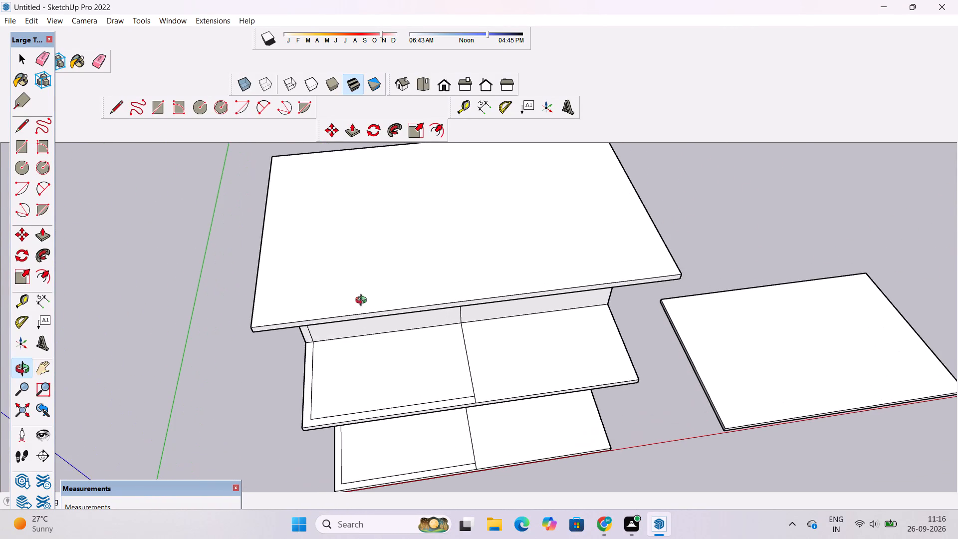
left_click_drag(360, 299, 384, 295, "shift")
left_click(384, 295)
scroll(398, 296, "down", 4)
left_click_drag(427, 350, 419, 332)
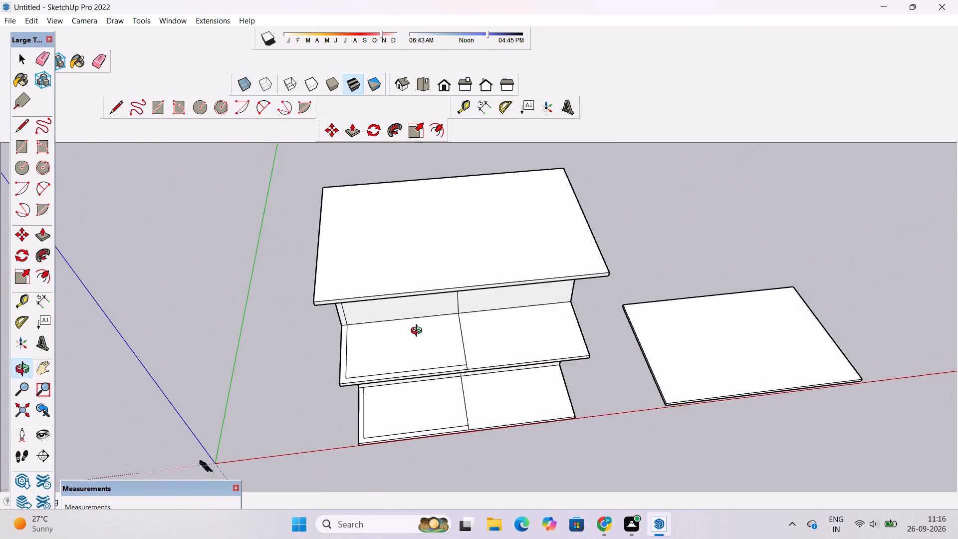
left_click_drag(419, 332, 413, 311)
left_click(413, 311)
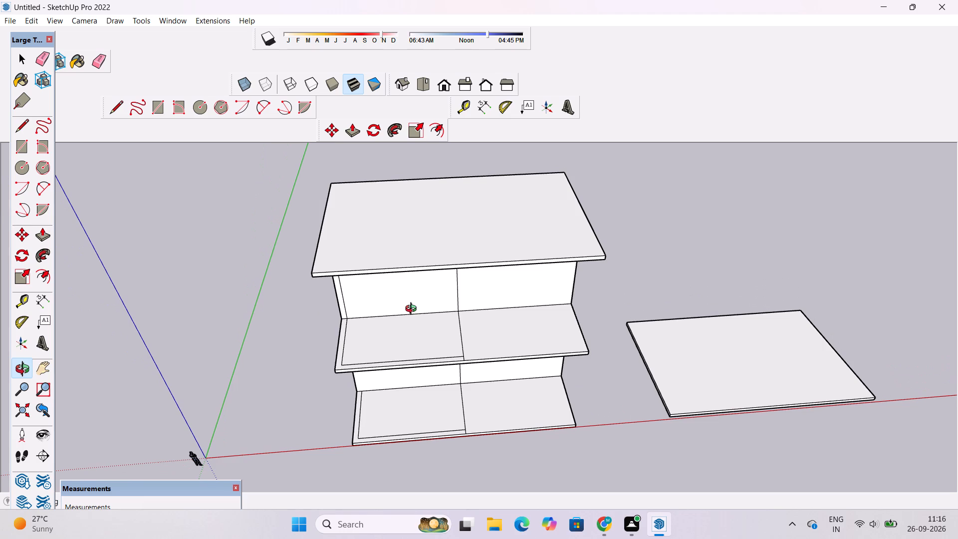
left_click_drag(413, 310, 413, 344)
scroll(419, 278, "up", 1)
left_click_drag(419, 278, 368, 306, "shift")
left_click(367, 307, "shift")
left_click_drag(399, 287, 398, 303)
scroll(356, 278, "up", 2)
left_click_drag(355, 278, 358, 278, "shift")
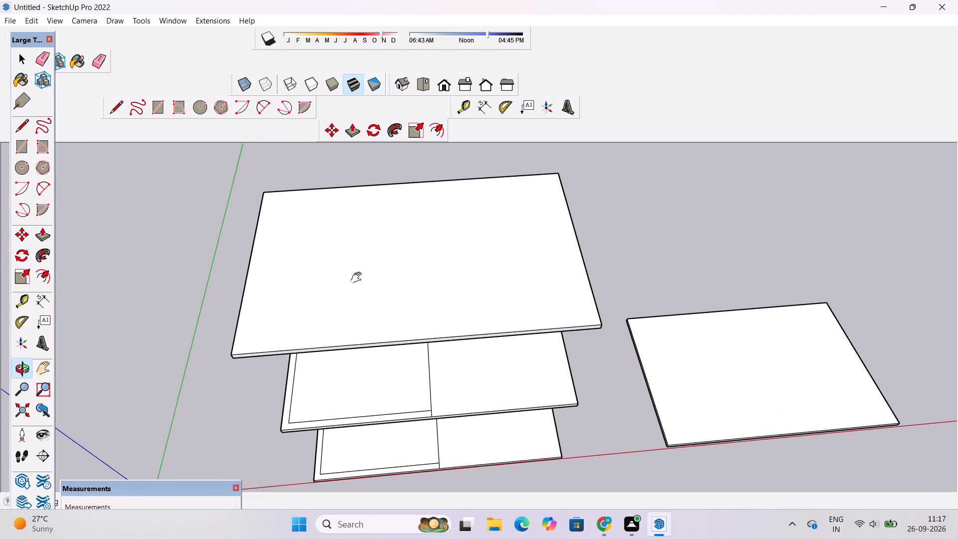
left_click_drag(358, 278, 390, 286, "shift")
left_click(390, 286)
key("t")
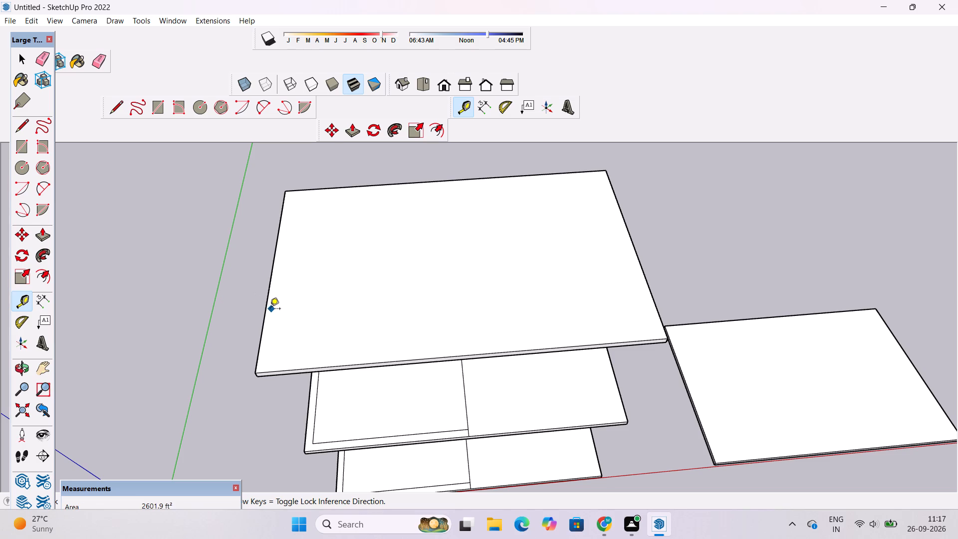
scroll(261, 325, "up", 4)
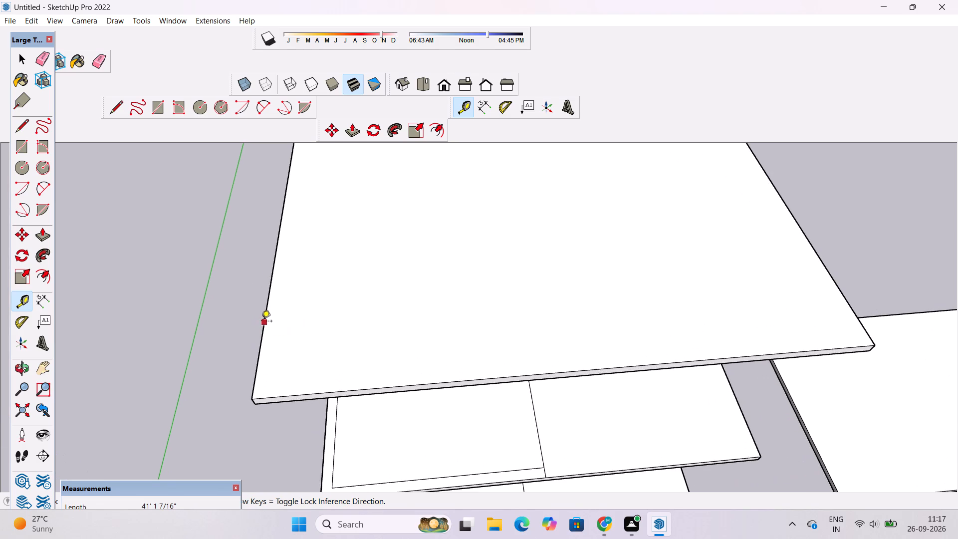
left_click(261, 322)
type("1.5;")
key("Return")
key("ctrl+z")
Place guides 1.5' inside the top slab's side edge nearest the green axis and 1.5' inside its front edge.
left_click(263, 320)
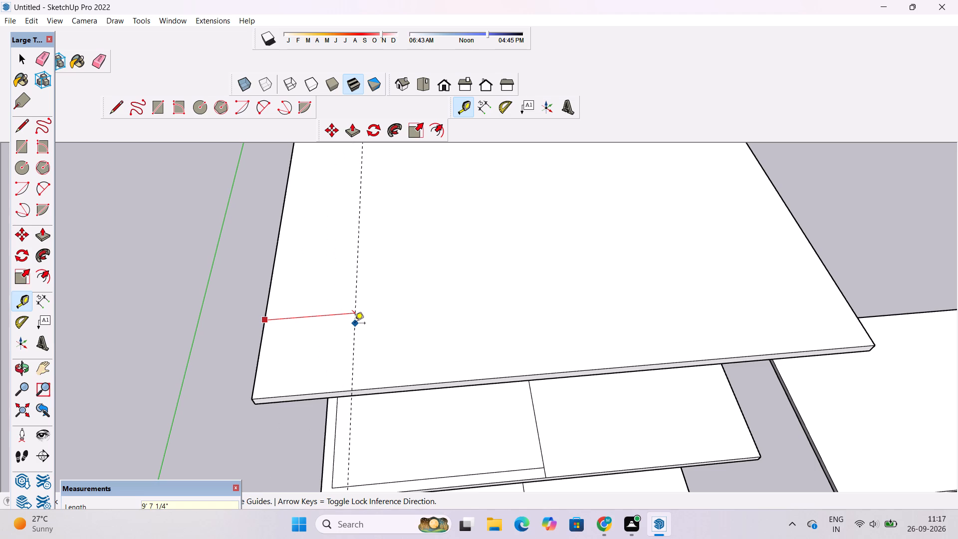
type("1.5'")
key("Return")
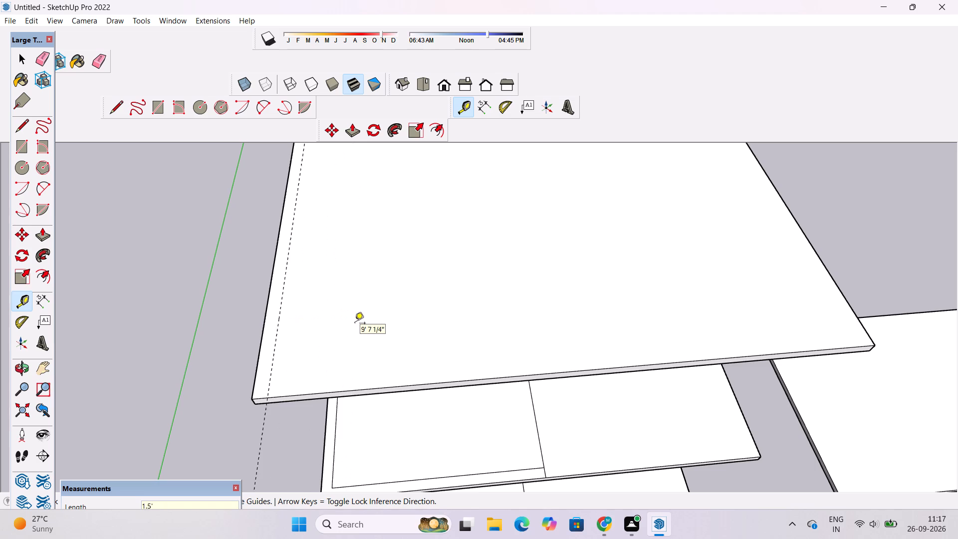
left_click(413, 385)
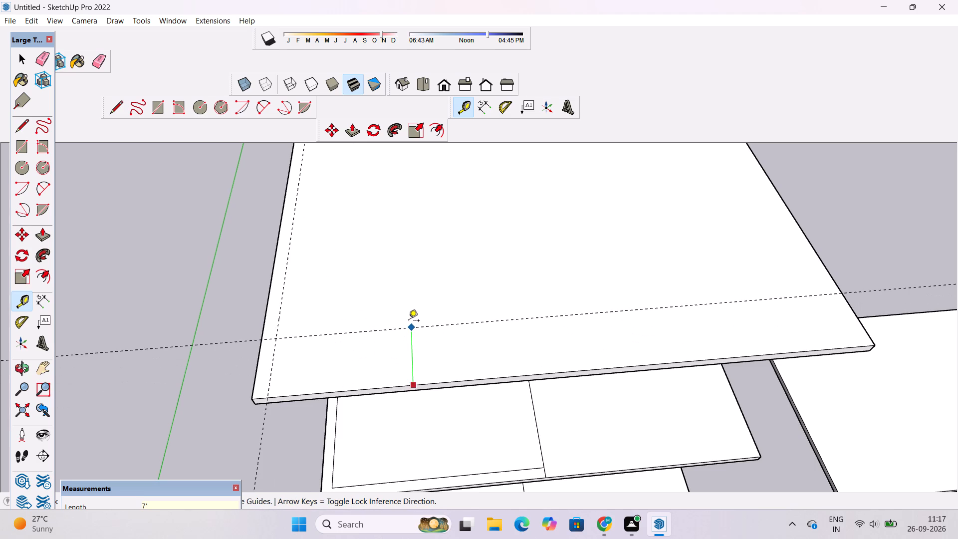
type("1.5'")
key("Return")
key("space")
scroll(386, 354, "down", 6)
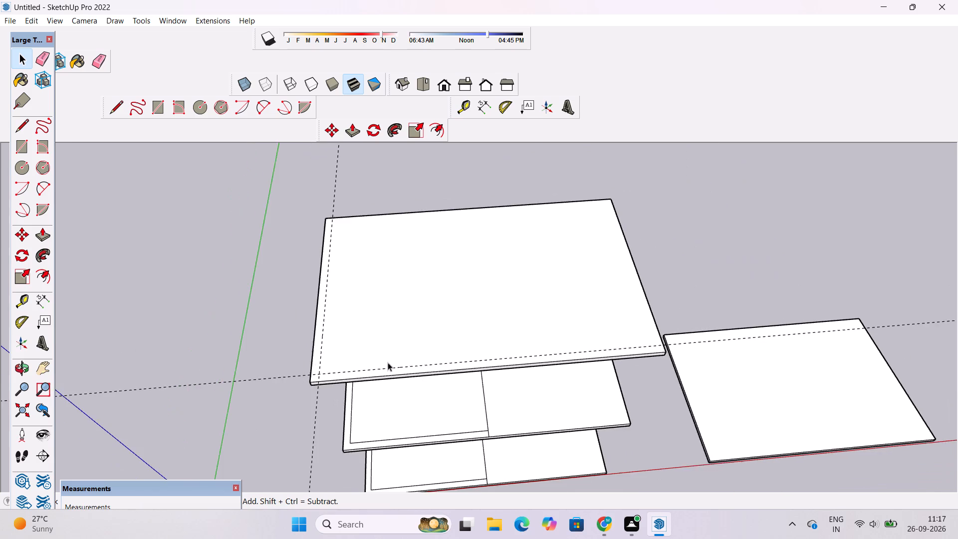
Place a guide across the top slab 18' behind the front inset guide.
scroll(398, 356, "up", 6)
key("t")
left_click(400, 377)
scroll(397, 335, "down", 5)
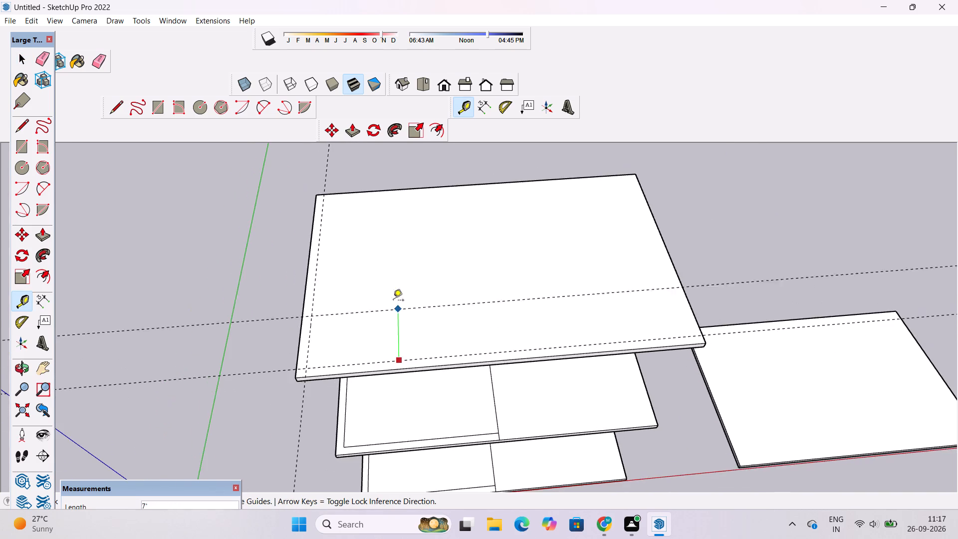
scroll(393, 270, "up", 4)
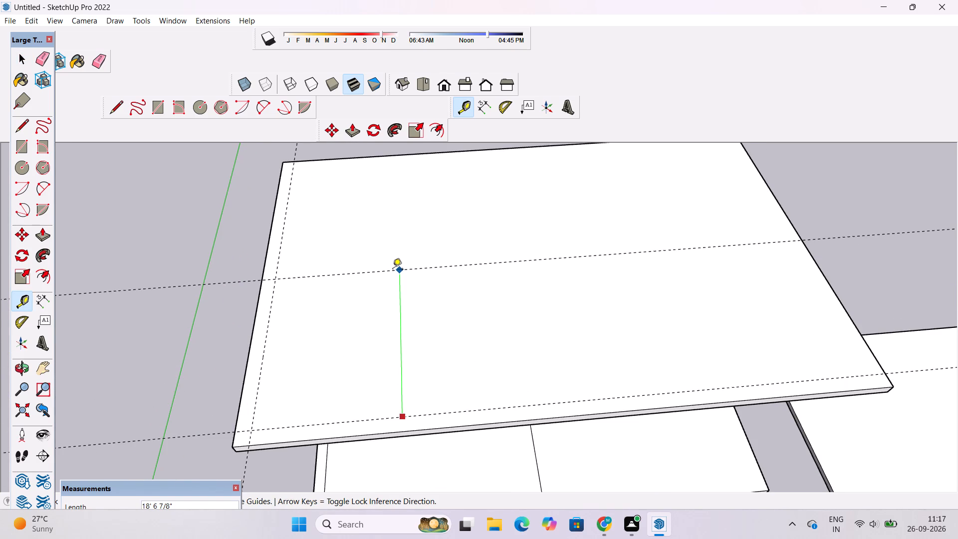
scroll(392, 271, "down", 1)
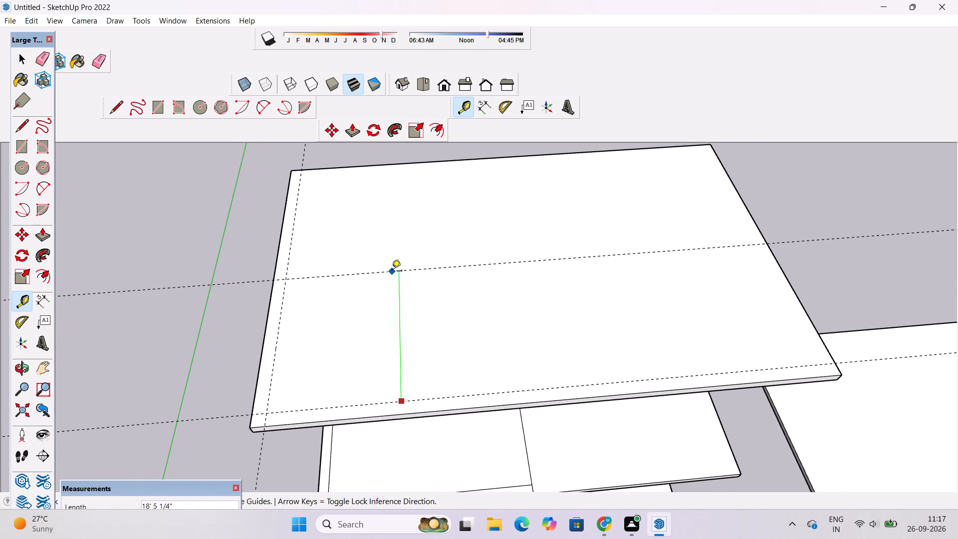
scroll(392, 271, "down", 1)
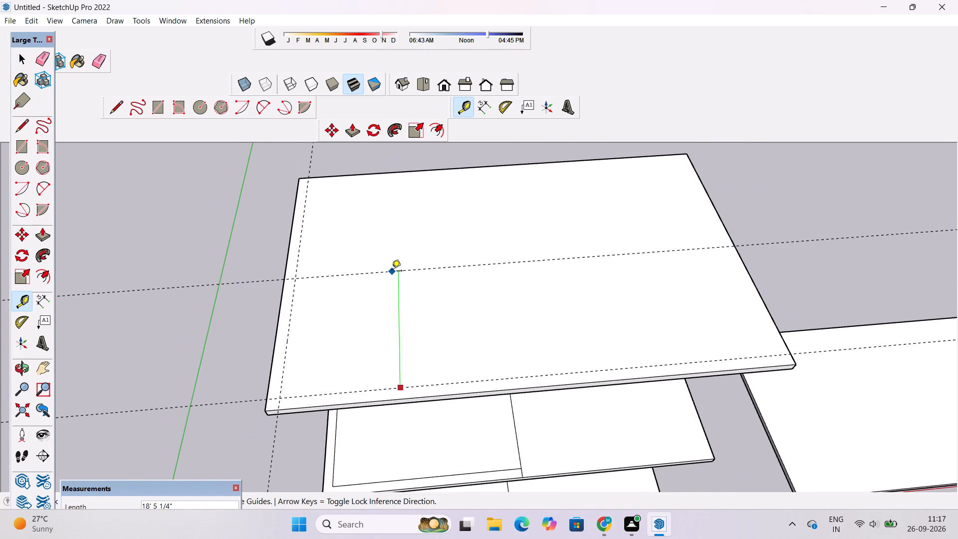
scroll(392, 271, "down", 1)
scroll(392, 271, "up", 2)
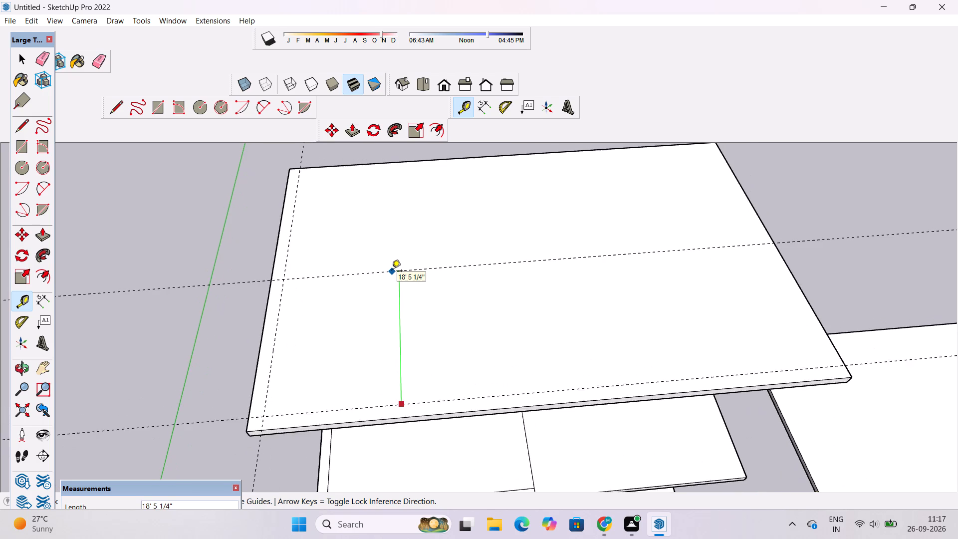
scroll(392, 271, "up", 1)
scroll(392, 271, "down", 3)
scroll(389, 283, "up", 3)
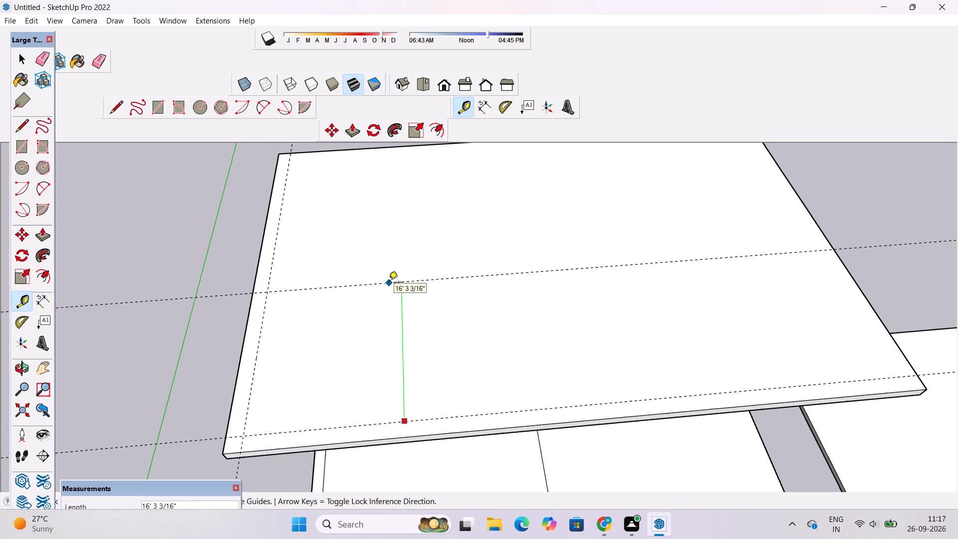
scroll(389, 283, "up", 1)
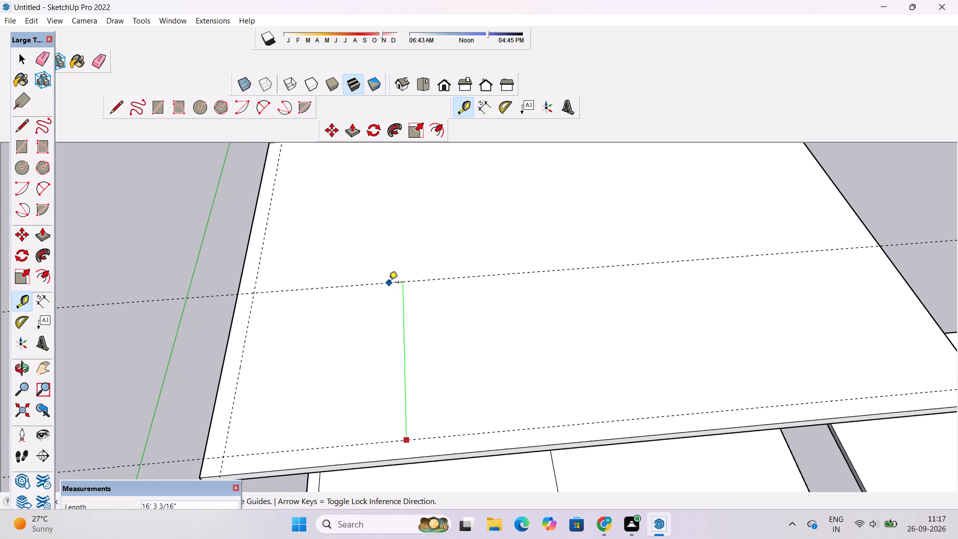
type("18'")
key("Return")
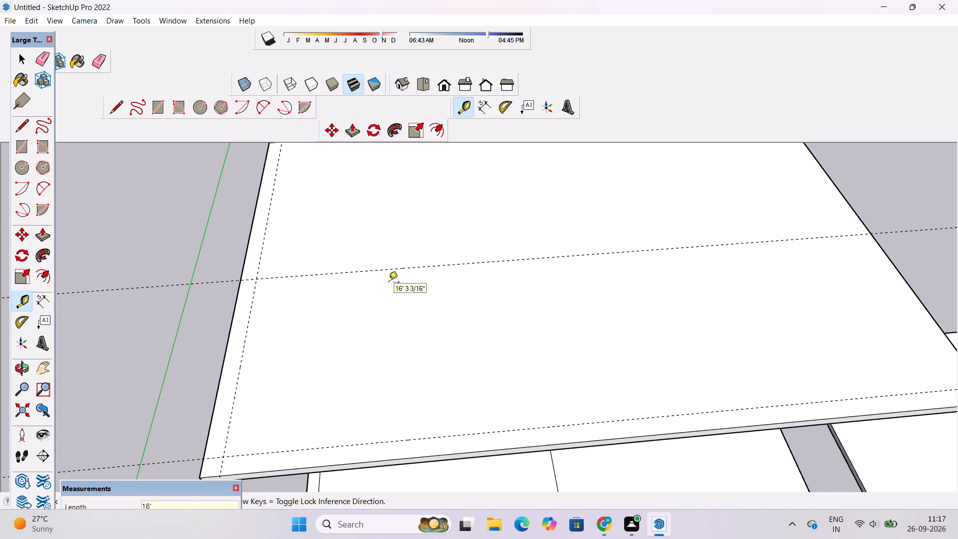
Place another guide 1.5' behind the crosswise guide in the middle of the top slab.
scroll(363, 318, "down", 6)
scroll(417, 294, "up", 4)
left_click(417, 295)
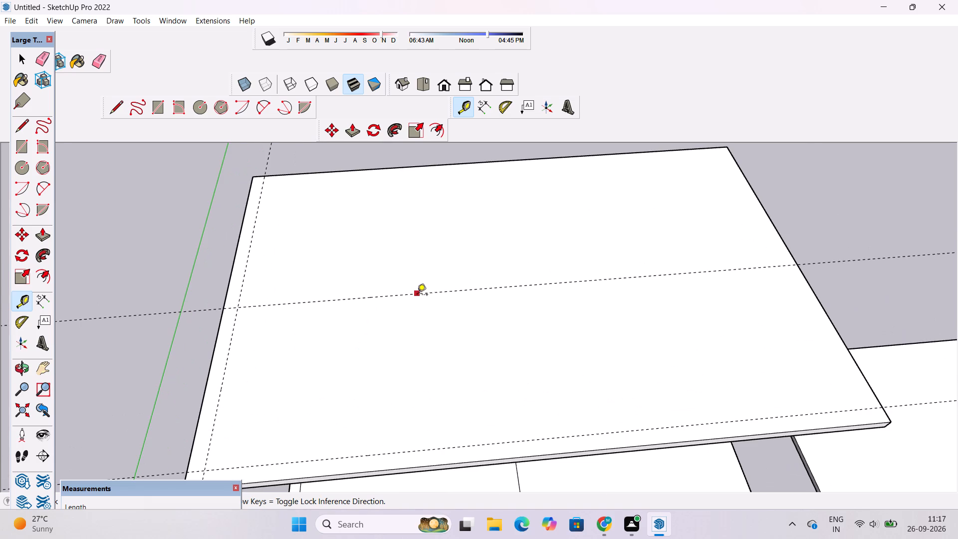
scroll(417, 282, "up", 1)
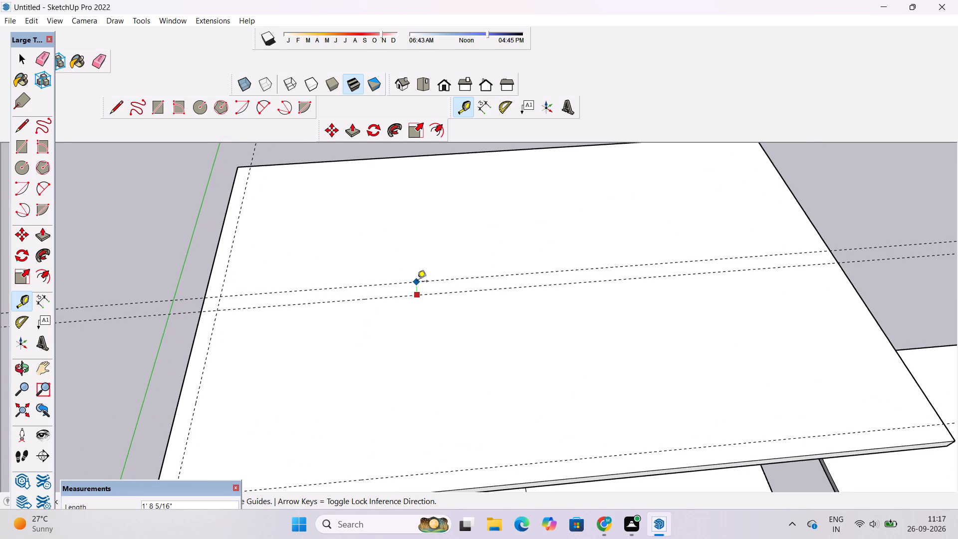
type("1.5'")
key("Return")
scroll(389, 332, "down", 5)
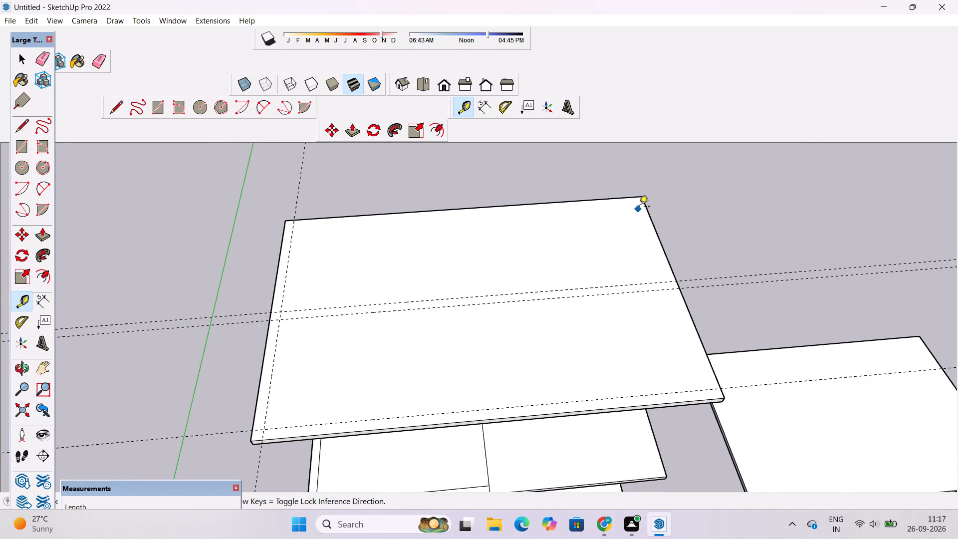
Place guides 1.5' inside the top slab's rear edge and 1.5' inside its side edge farthest from the green axis.
scroll(638, 194, "up", 3)
left_click(580, 201)
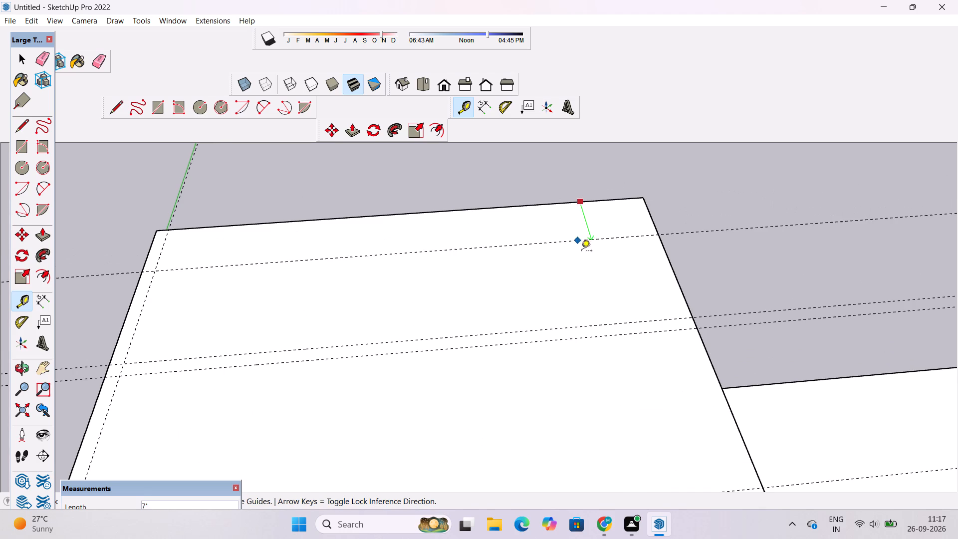
type("1.5'")
key("Return")
scroll(595, 252, "down", 8)
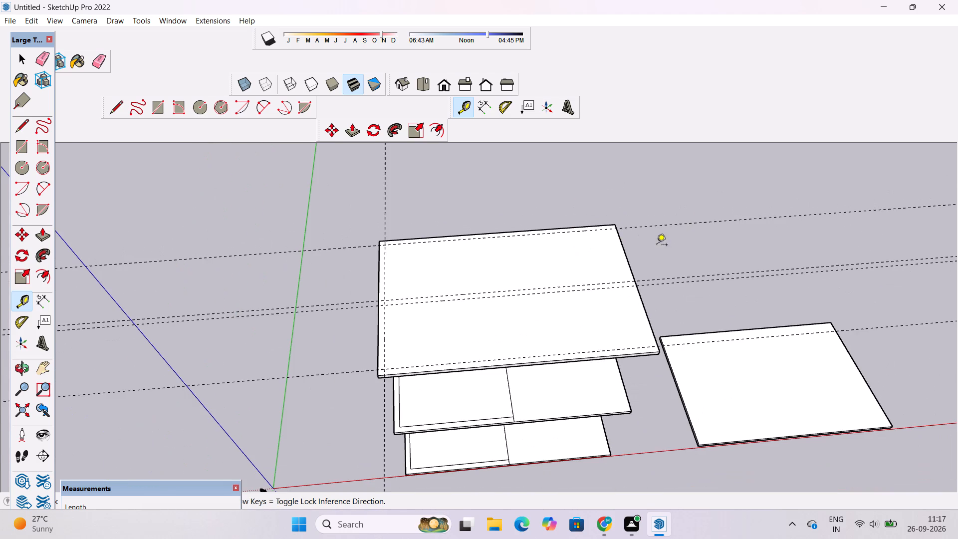
scroll(644, 253, "up", 5)
left_click(624, 235)
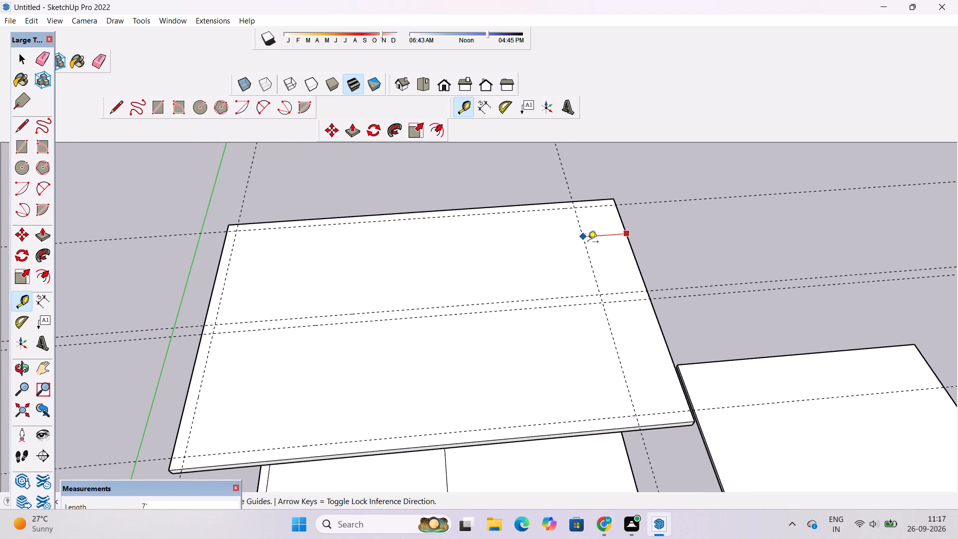
type("1.5'")
key("Return")
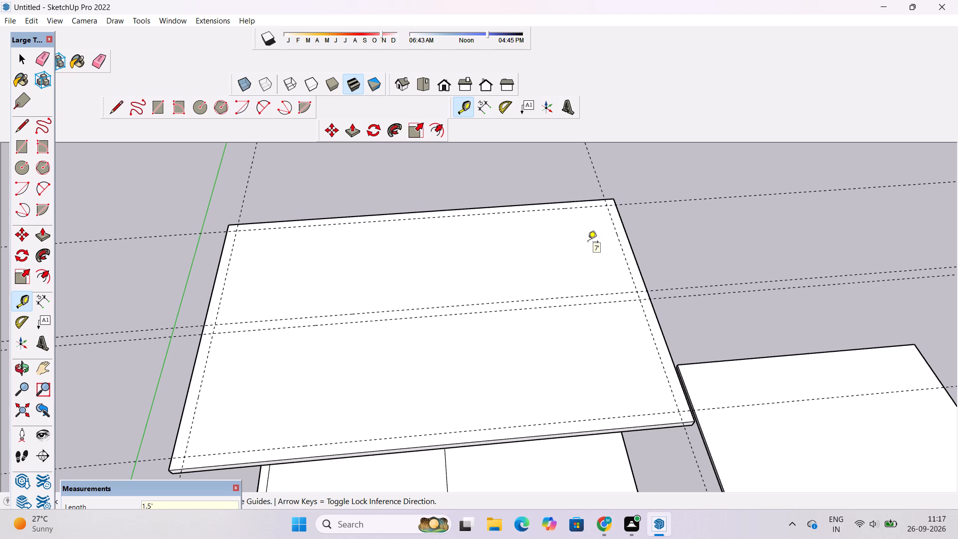
key("space")
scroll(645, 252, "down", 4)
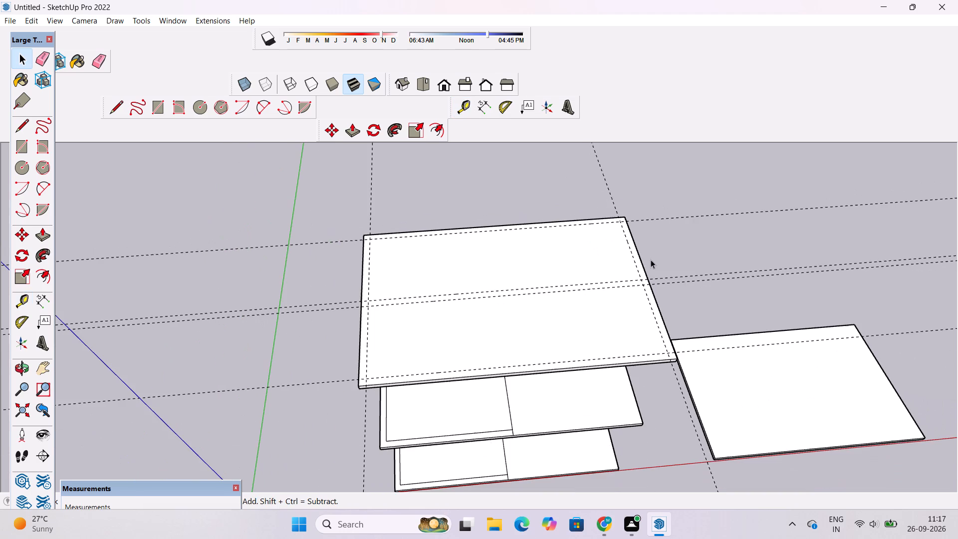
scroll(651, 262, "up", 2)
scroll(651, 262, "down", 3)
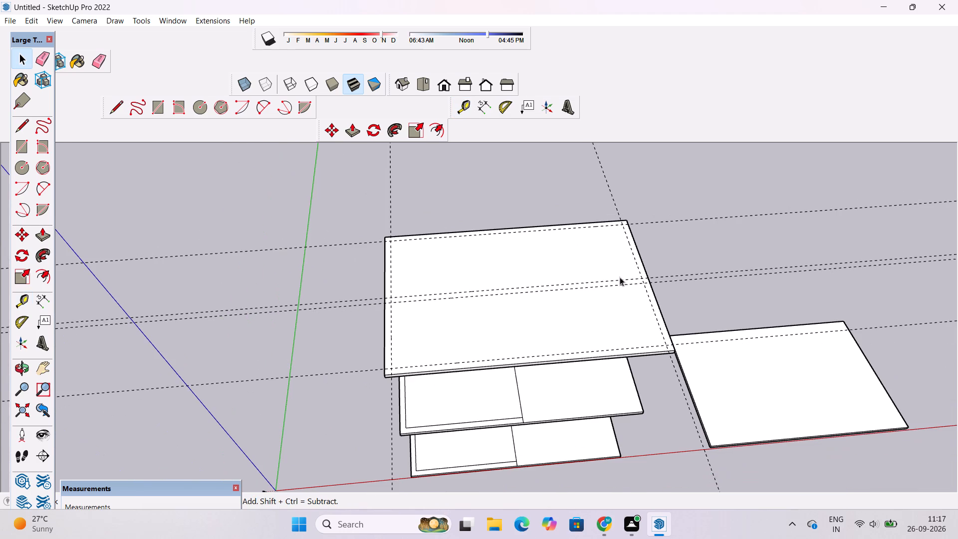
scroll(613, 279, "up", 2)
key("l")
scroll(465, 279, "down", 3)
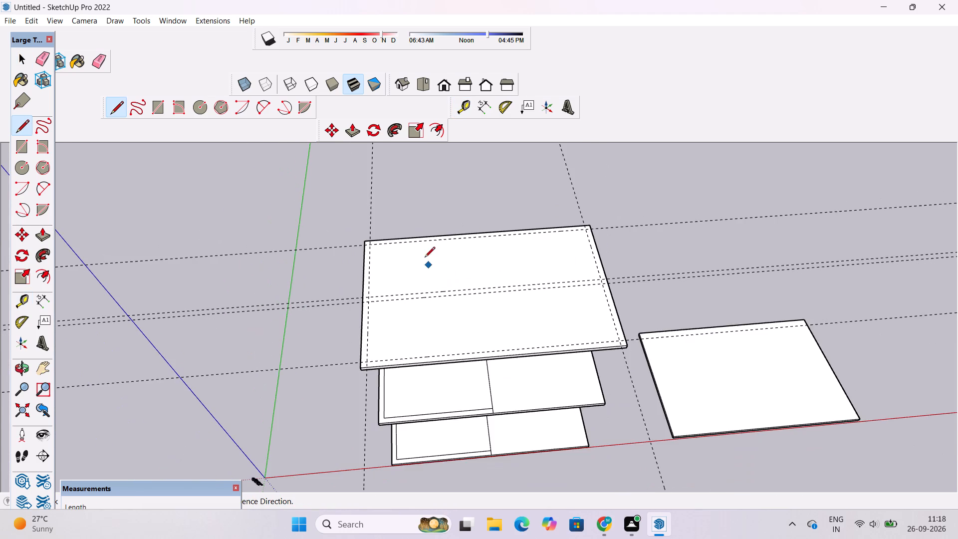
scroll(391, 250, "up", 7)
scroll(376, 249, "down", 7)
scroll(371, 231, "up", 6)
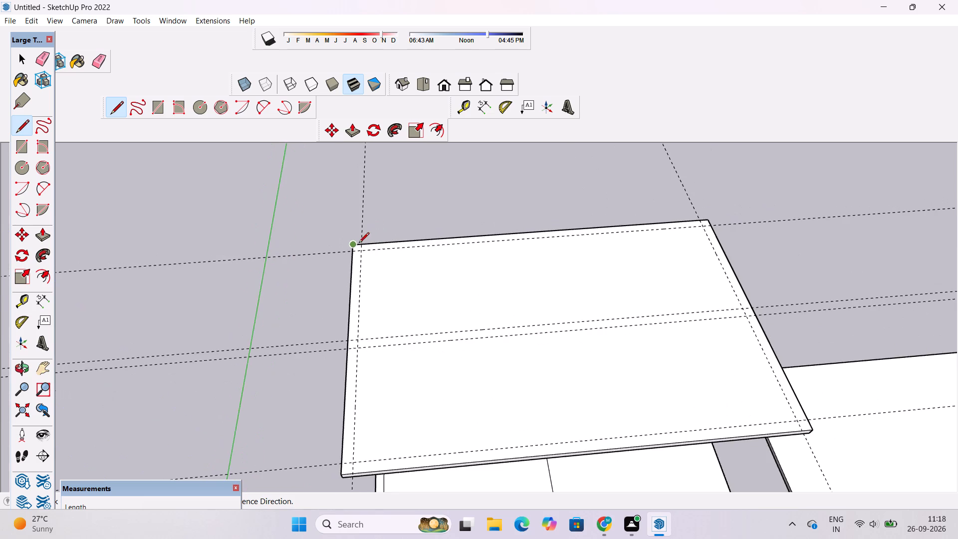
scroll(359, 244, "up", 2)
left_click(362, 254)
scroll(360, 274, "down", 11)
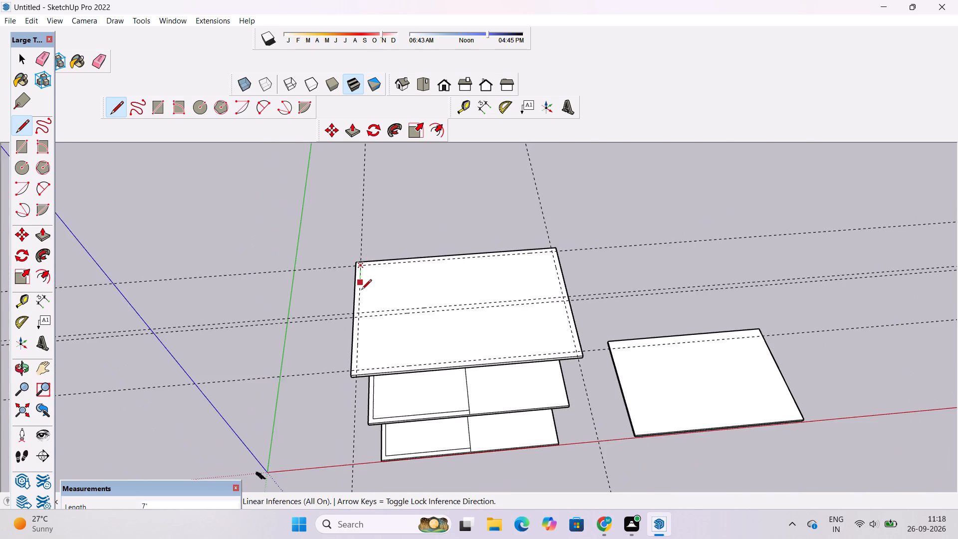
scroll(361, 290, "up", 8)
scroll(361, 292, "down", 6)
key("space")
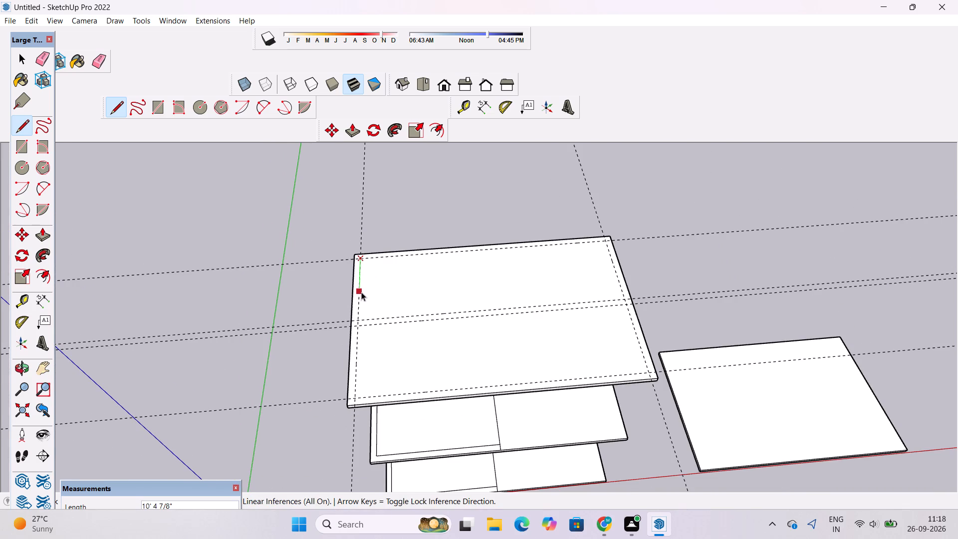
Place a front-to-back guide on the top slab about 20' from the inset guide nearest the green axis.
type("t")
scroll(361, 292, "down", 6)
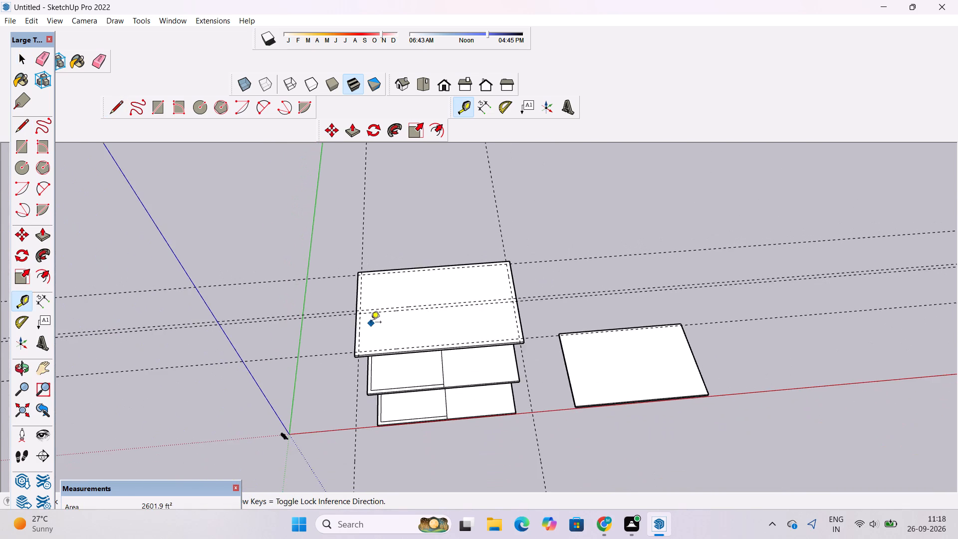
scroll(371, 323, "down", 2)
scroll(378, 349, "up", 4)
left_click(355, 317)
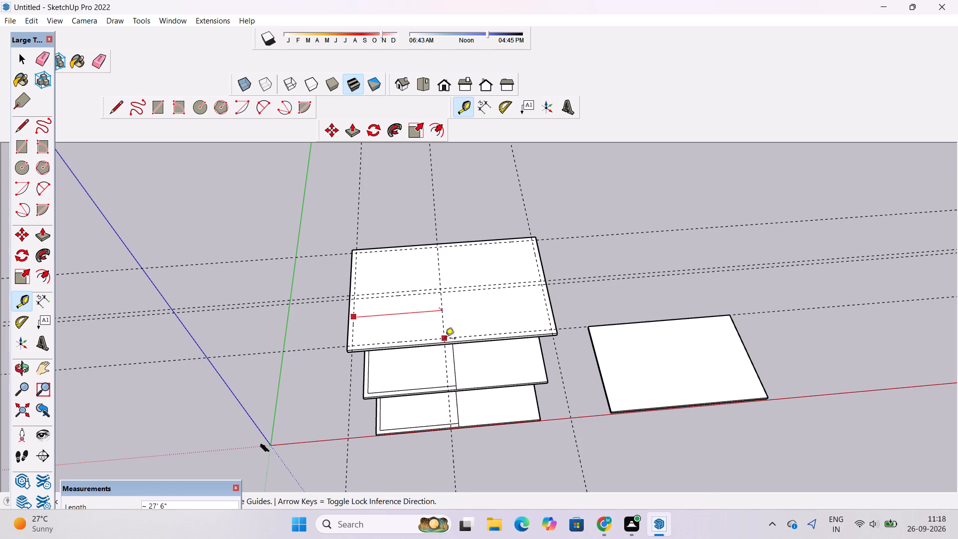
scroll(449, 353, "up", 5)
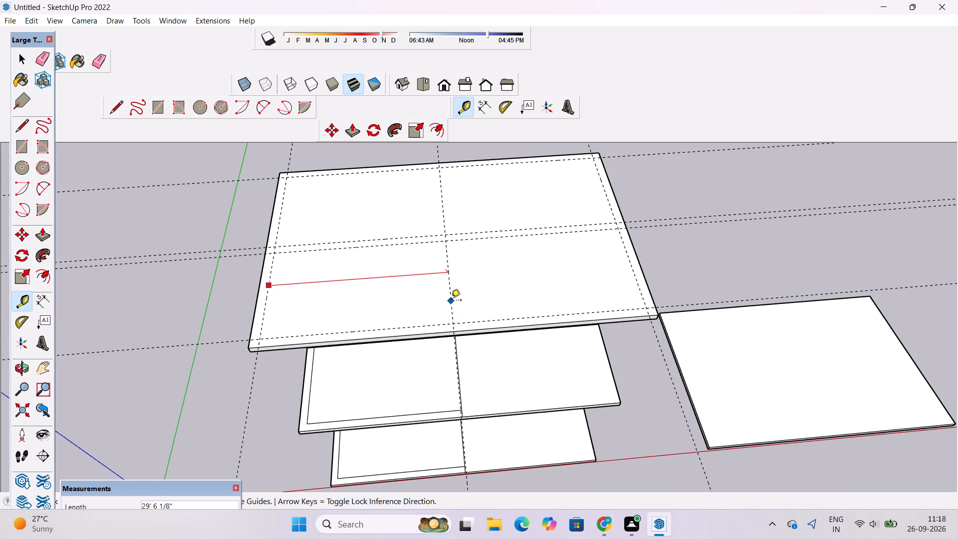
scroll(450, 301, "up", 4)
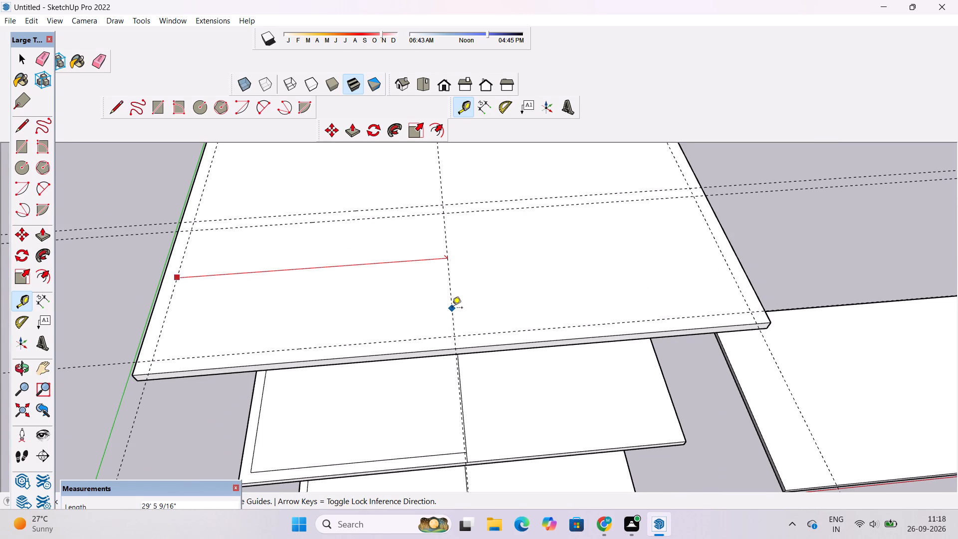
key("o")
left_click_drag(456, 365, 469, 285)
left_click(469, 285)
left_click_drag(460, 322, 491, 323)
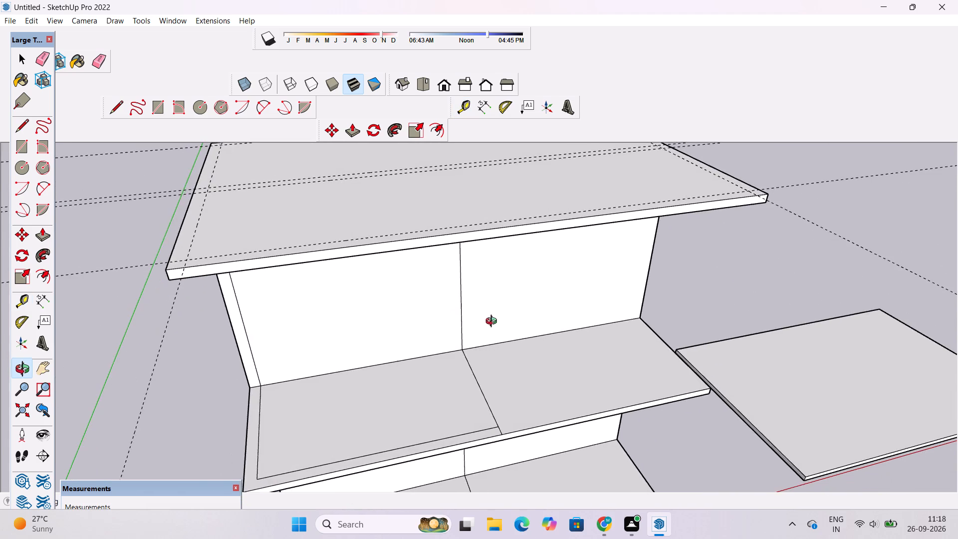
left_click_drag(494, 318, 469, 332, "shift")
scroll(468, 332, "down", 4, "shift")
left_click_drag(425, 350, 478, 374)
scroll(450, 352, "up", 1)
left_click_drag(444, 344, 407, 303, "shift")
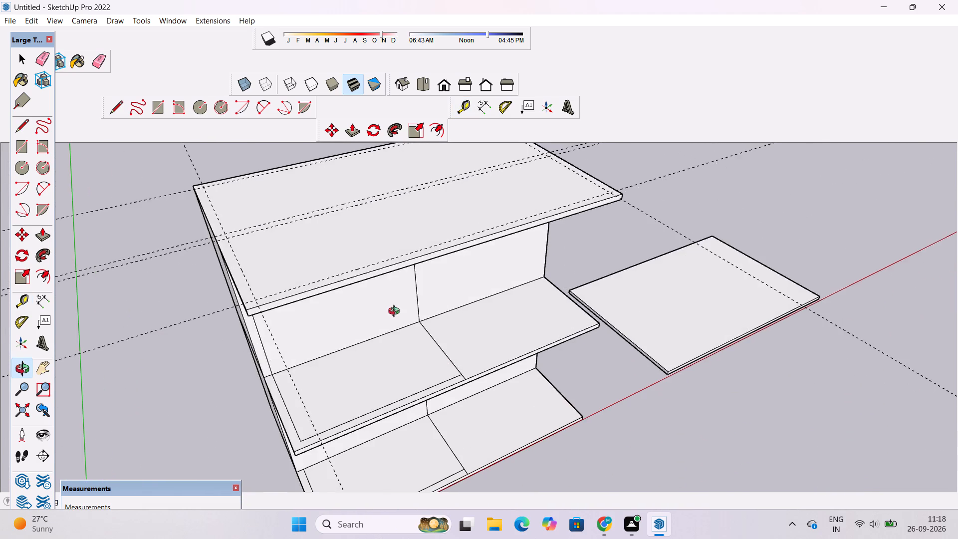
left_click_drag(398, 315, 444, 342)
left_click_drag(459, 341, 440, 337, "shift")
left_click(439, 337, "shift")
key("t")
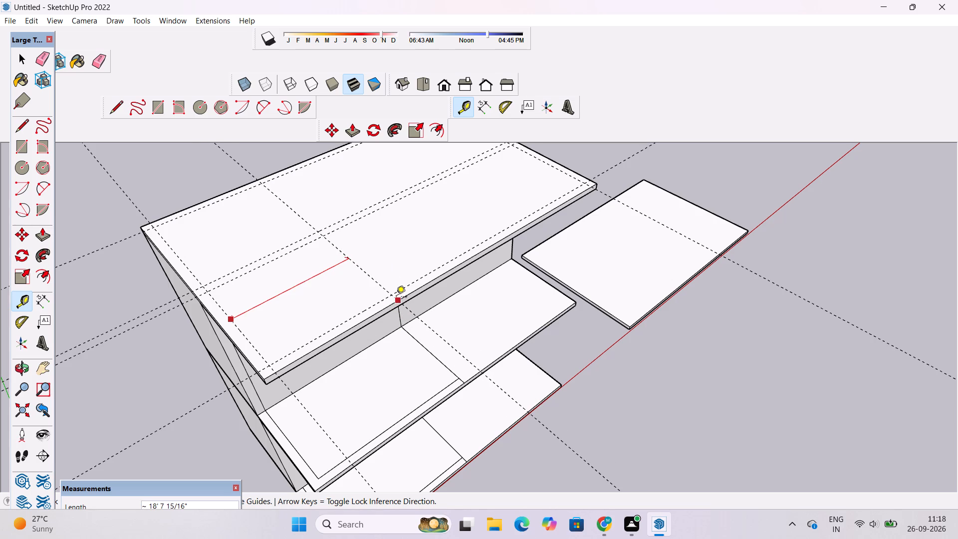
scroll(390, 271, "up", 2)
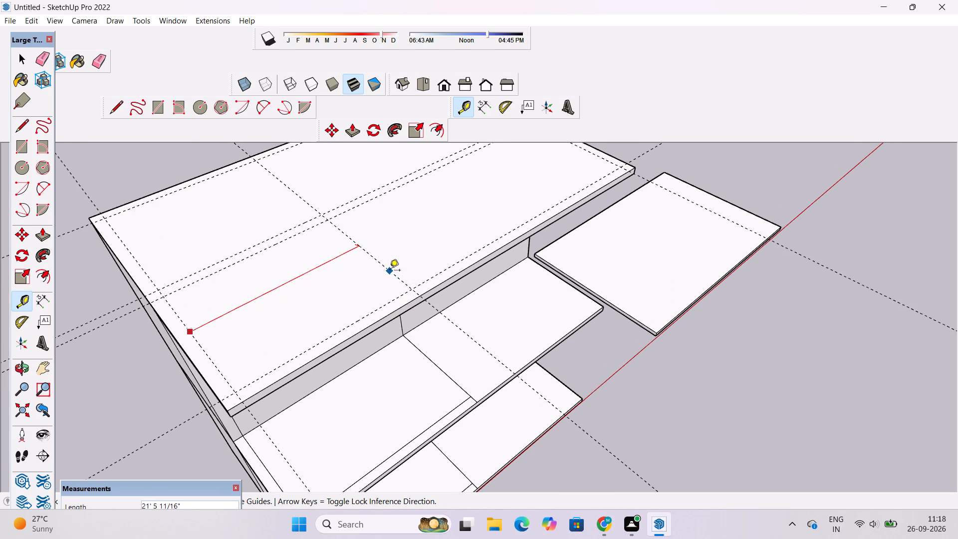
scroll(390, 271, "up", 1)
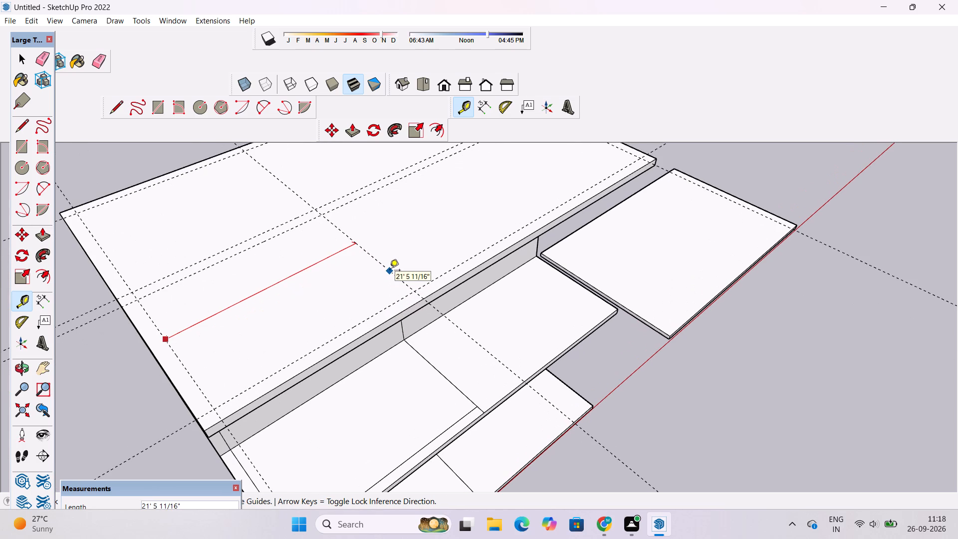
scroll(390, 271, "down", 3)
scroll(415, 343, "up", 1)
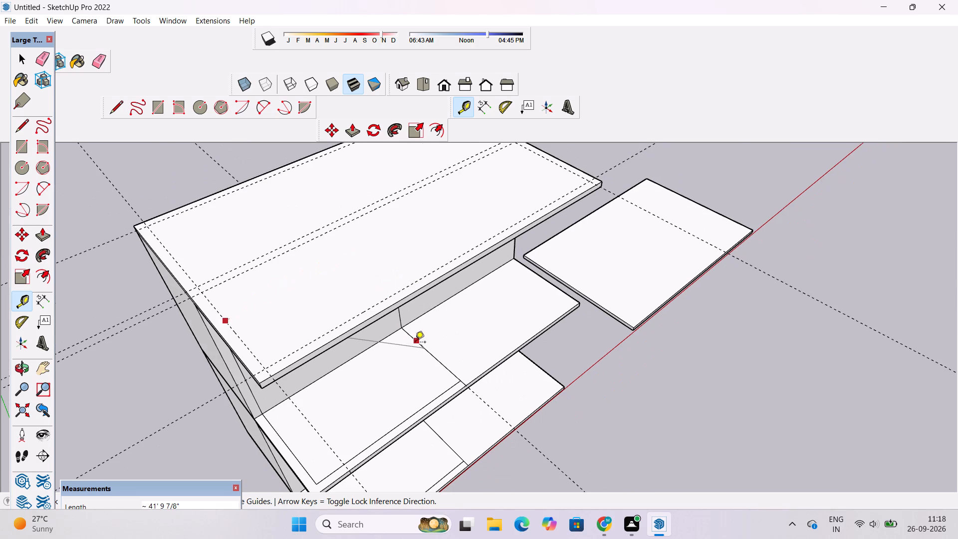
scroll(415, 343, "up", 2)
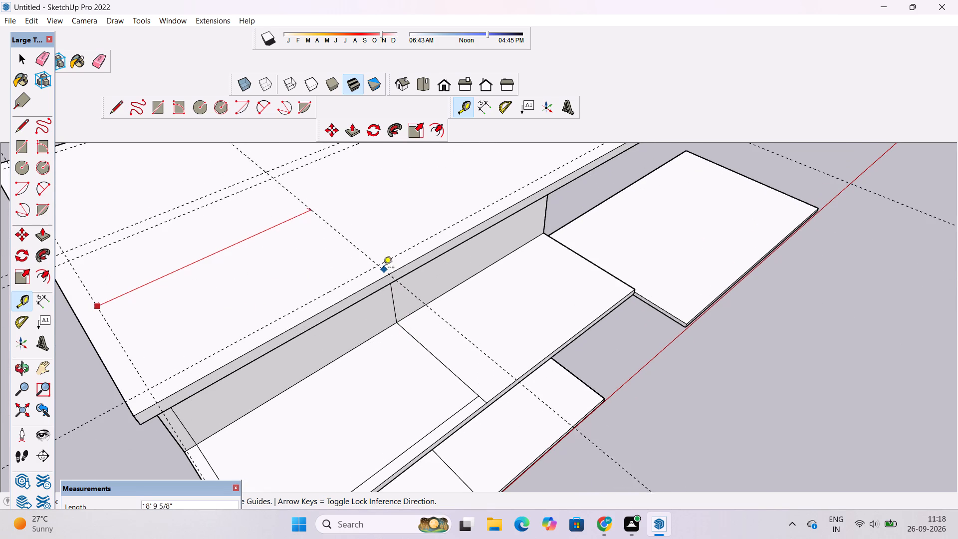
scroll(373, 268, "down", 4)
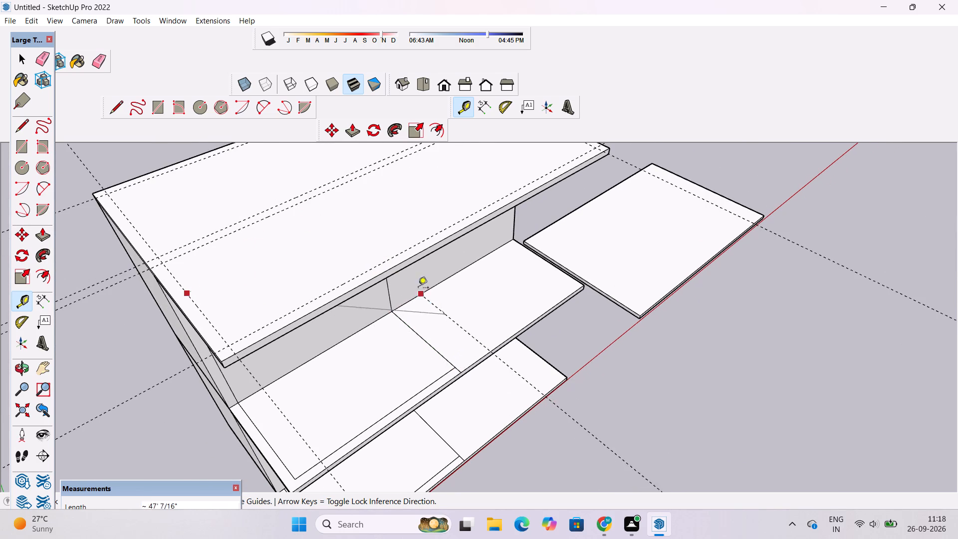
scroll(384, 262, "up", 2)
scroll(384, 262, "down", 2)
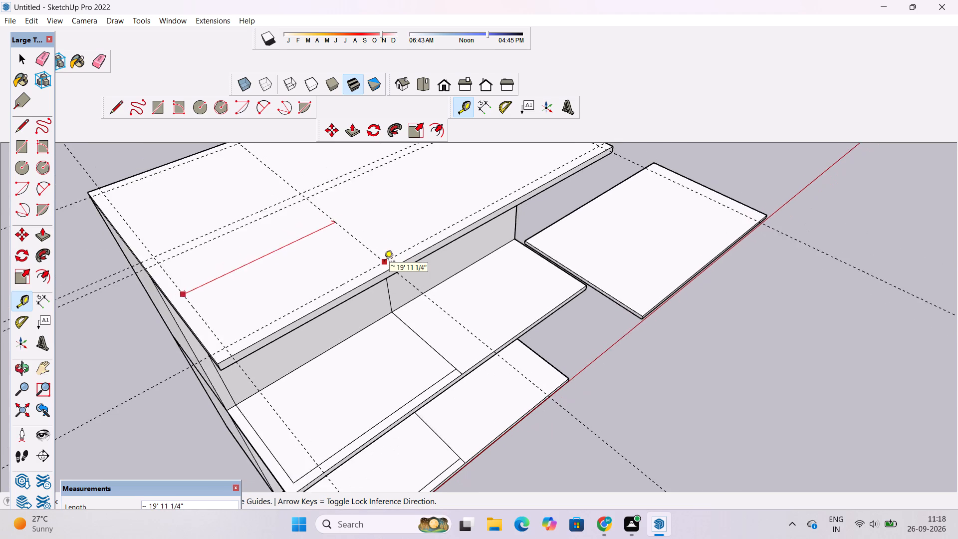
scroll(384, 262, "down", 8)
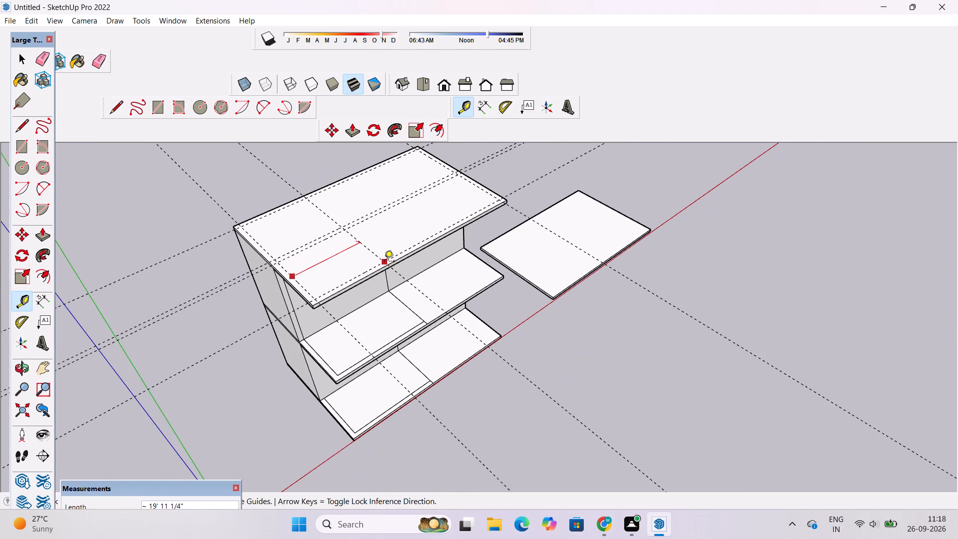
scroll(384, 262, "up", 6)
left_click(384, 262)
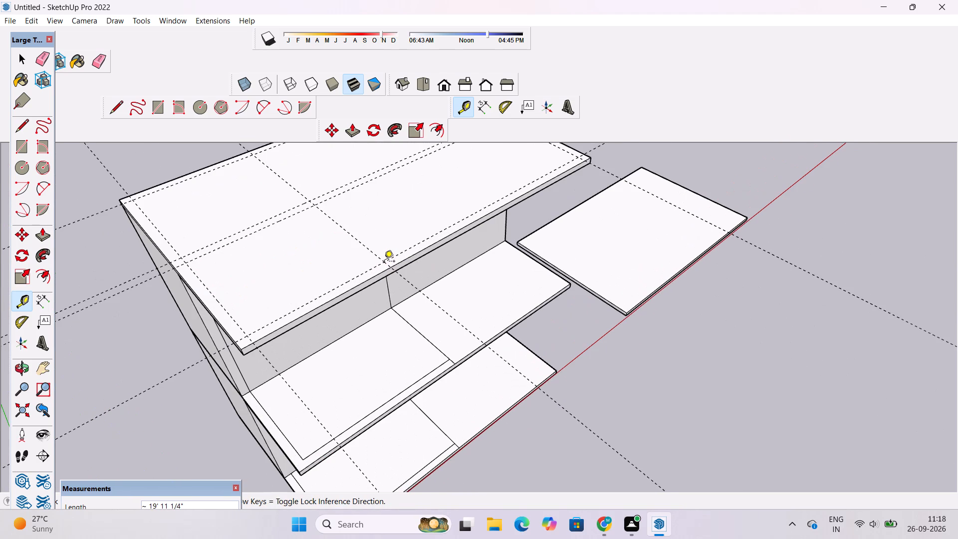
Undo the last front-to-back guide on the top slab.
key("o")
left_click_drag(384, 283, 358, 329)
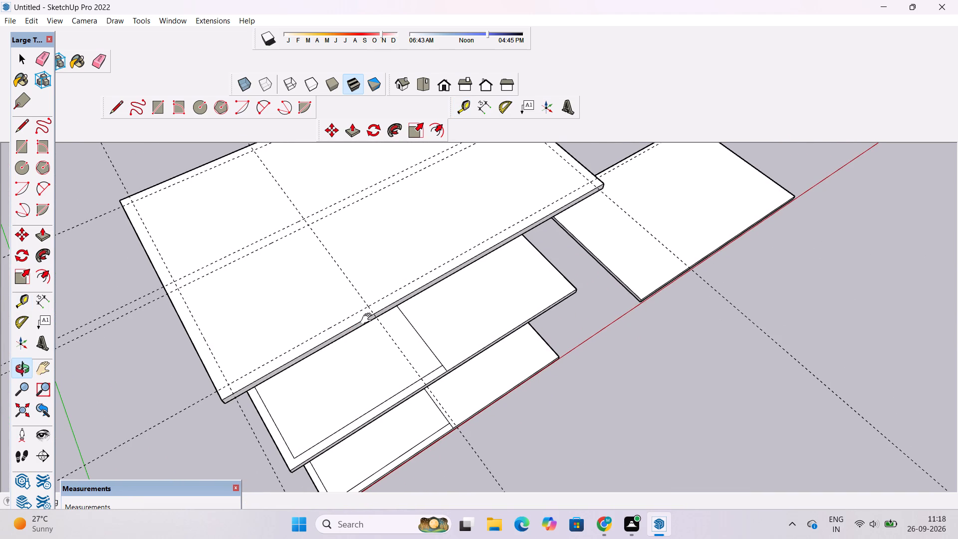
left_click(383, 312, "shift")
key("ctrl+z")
Draw a rectangle on the top slab between opposite corner intersections of the four 1.5' inset guides.
left_click_drag(394, 324, 337, 316)
left_click_drag(341, 313, 430, 370, "shift")
scroll(434, 361, "down", 4)
left_click_drag(425, 376, 409, 406)
scroll(408, 407, "up", 2)
left_click_drag(406, 407, 399, 380, "shift")
scroll(398, 378, "up", 3)
scroll(397, 378, "down", 1)
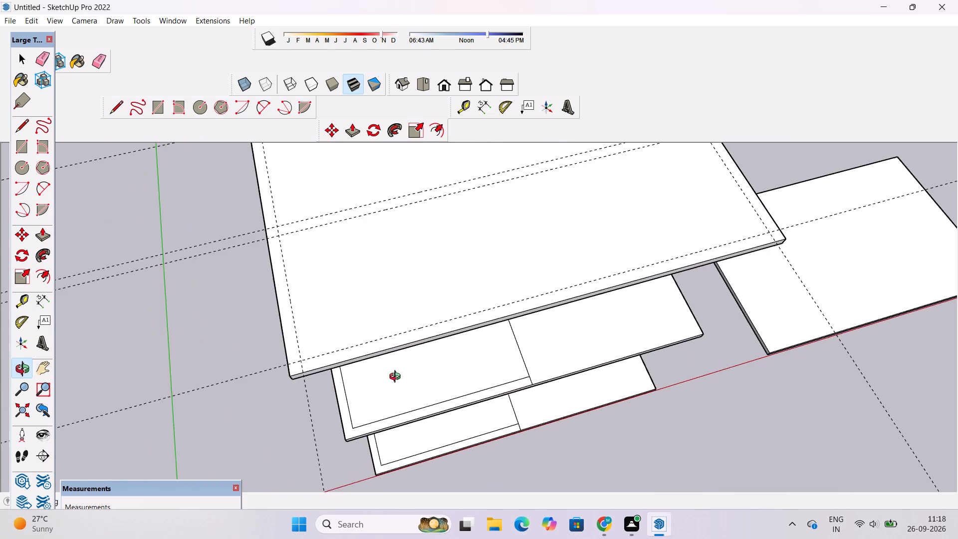
scroll(397, 378, "up", 2)
scroll(397, 378, "down", 5)
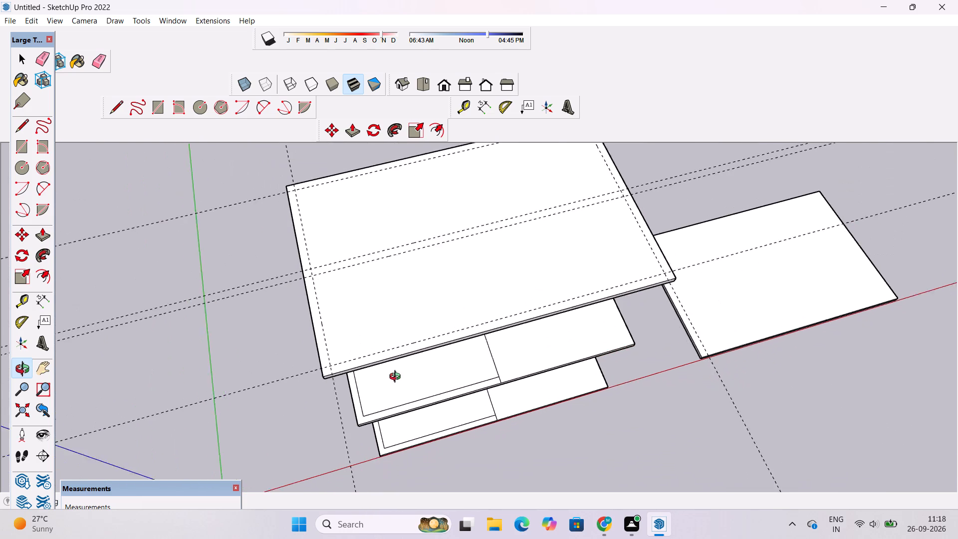
scroll(397, 378, "down", 2)
key("r")
scroll(345, 248, "up", 4)
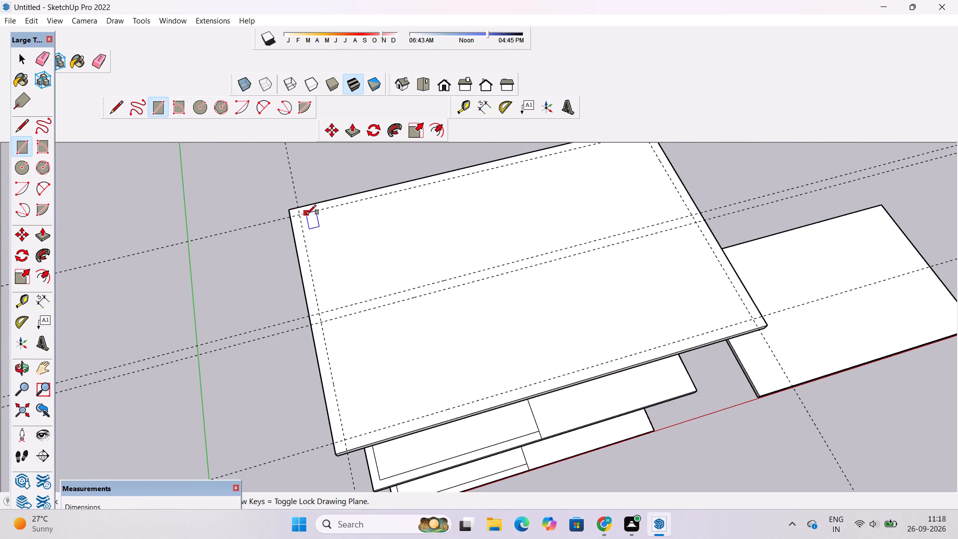
left_click(301, 216)
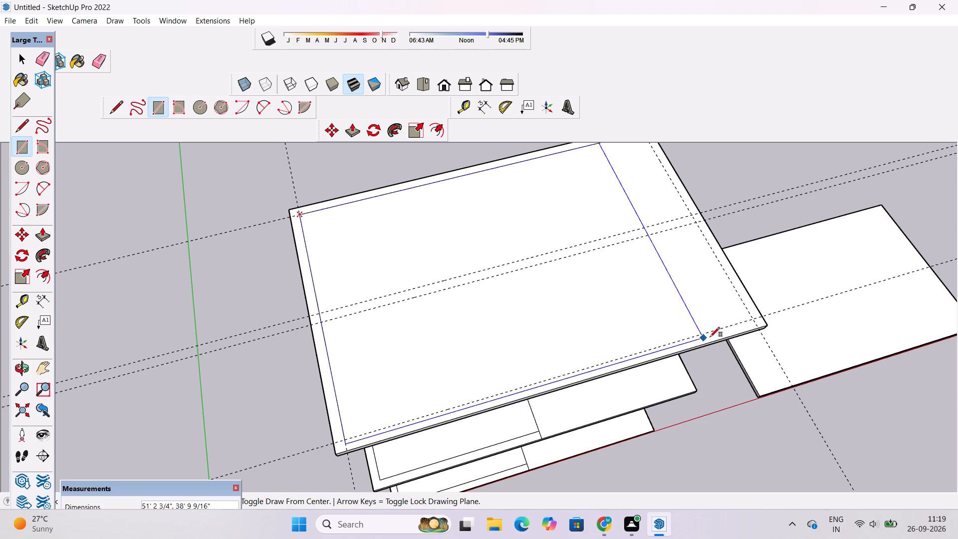
left_click(753, 317)
key("space")
Draw a 1' 6" wide rectangular strip, about 63' 3" long, between the two middle crosswise guides from side edge to side edge.
key("o")
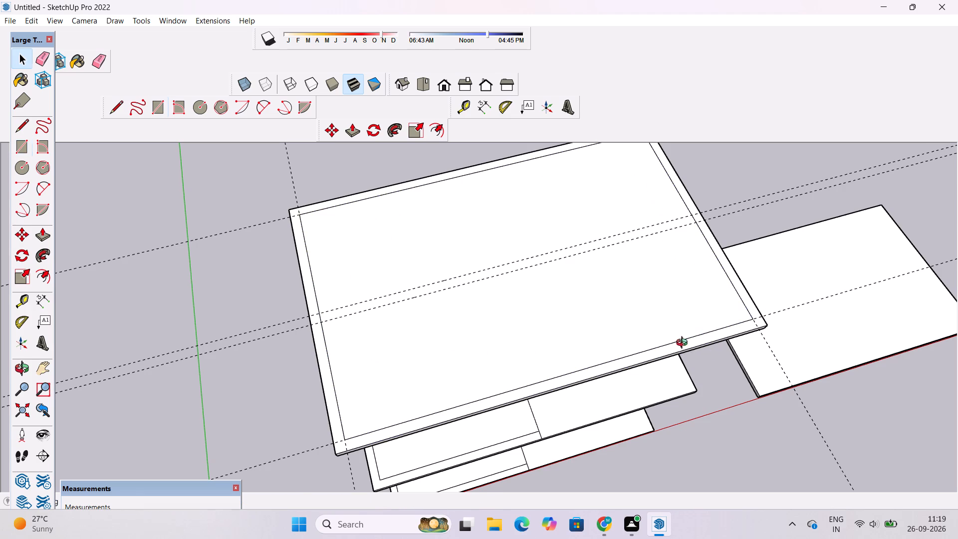
scroll(590, 379, "down", 4)
left_click_drag(585, 382, 544, 413, "shift")
scroll(461, 396, "up", 2)
left_click_drag(445, 393, 402, 398)
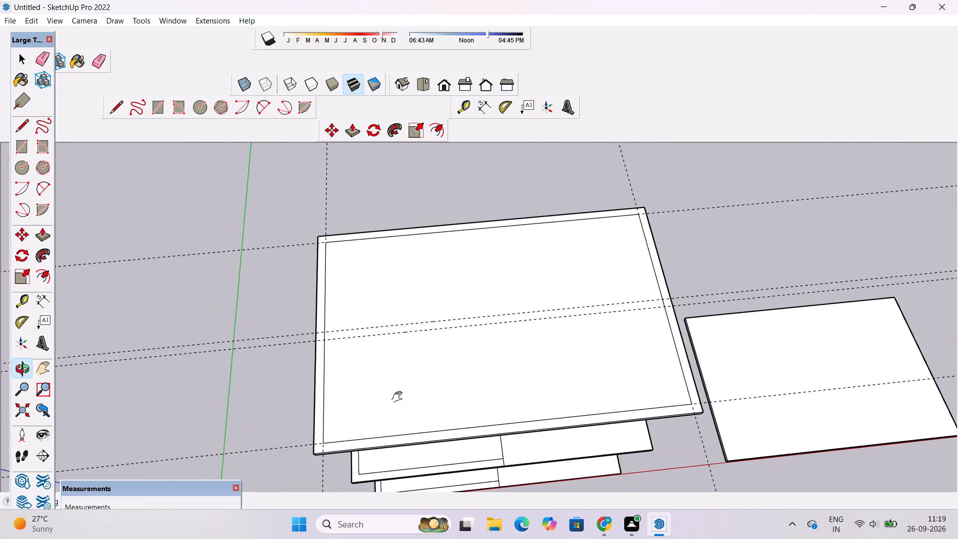
left_click(399, 397, "shift")
scroll(398, 399, "up", 2)
key("r")
scroll(313, 336, "up", 5)
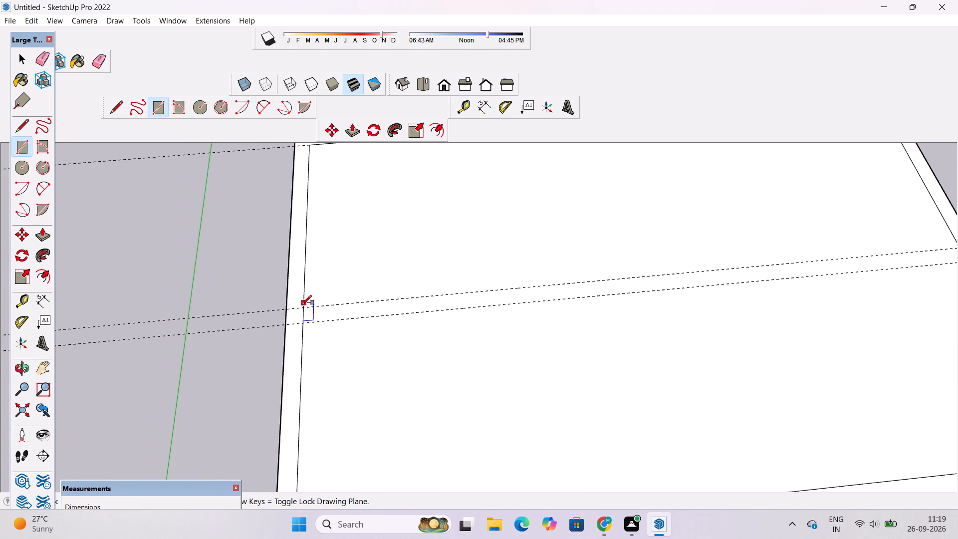
left_click(288, 310)
scroll(289, 318, "down", 6)
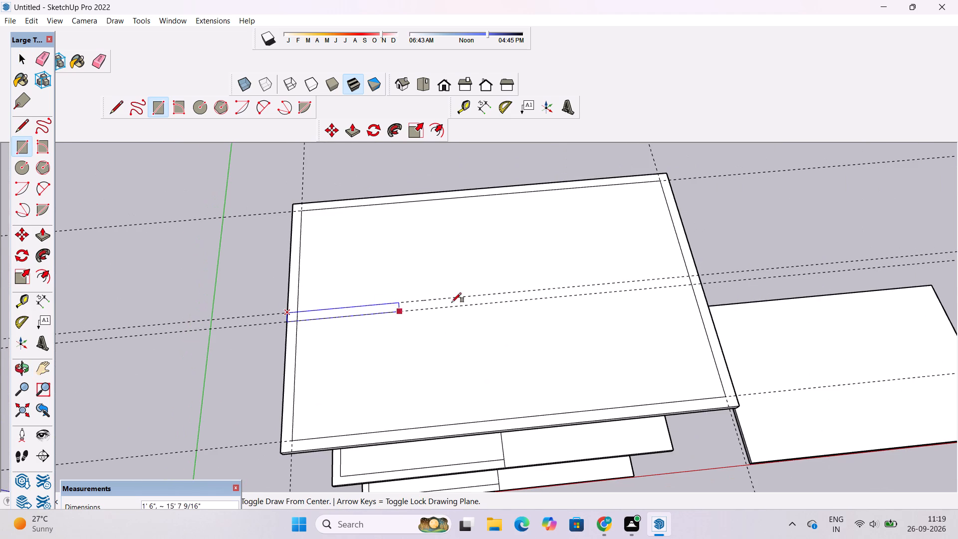
left_click(701, 281)
key("space")
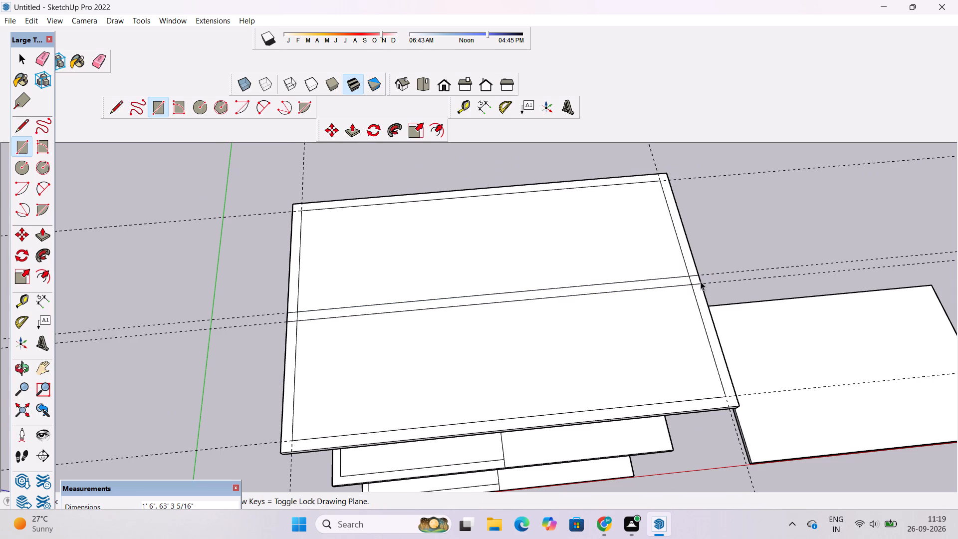
Erase all the crosswise and front-to-back guides around the top slab.
type("o")
scroll(682, 306, "down", 3)
left_click_drag(664, 321, 694, 353, "shift")
left_click_drag(582, 386, 600, 359, "shift")
key("space")
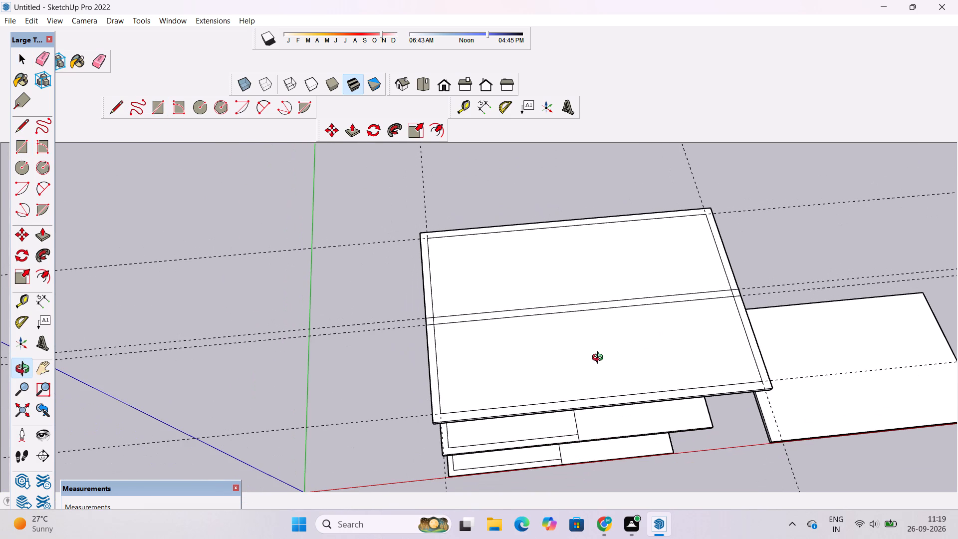
key("e")
left_click_drag(317, 238, 330, 363)
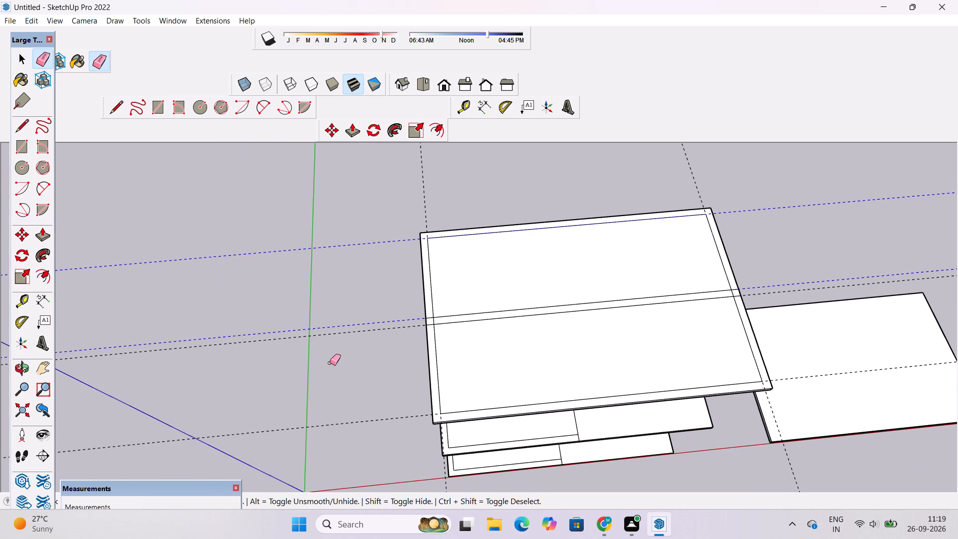
left_click_drag(330, 363, 337, 434)
scroll(342, 425, "down", 5)
left_click_drag(443, 200, 388, 266)
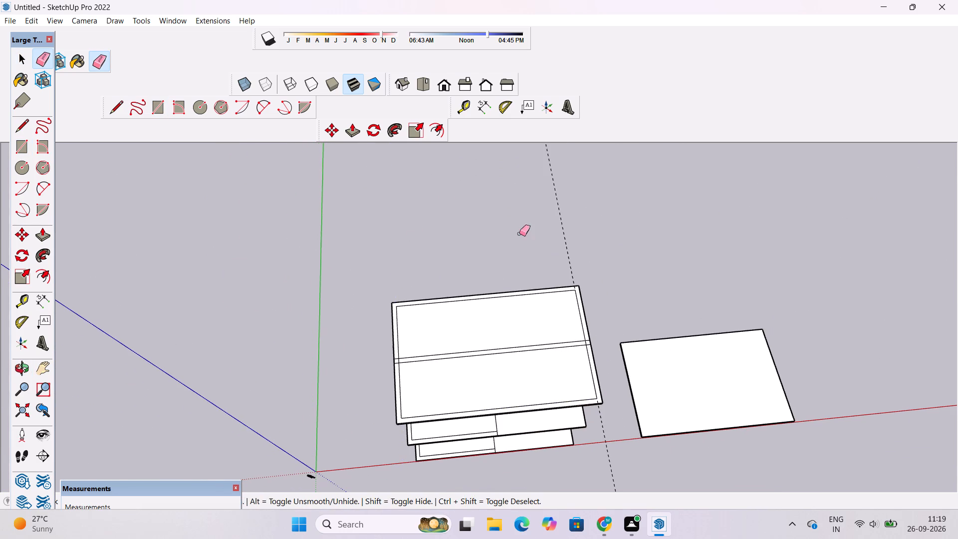
left_click_drag(601, 209, 549, 246)
Examine the stacked levels and the top slab's layout from several viewing angles.
key("o")
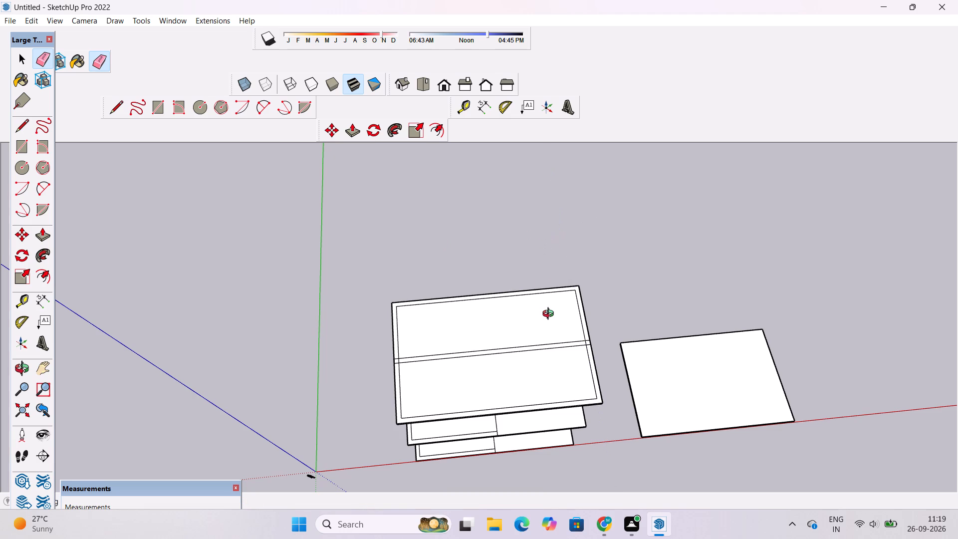
scroll(551, 315, "down", 2)
scroll(543, 358, "up", 1)
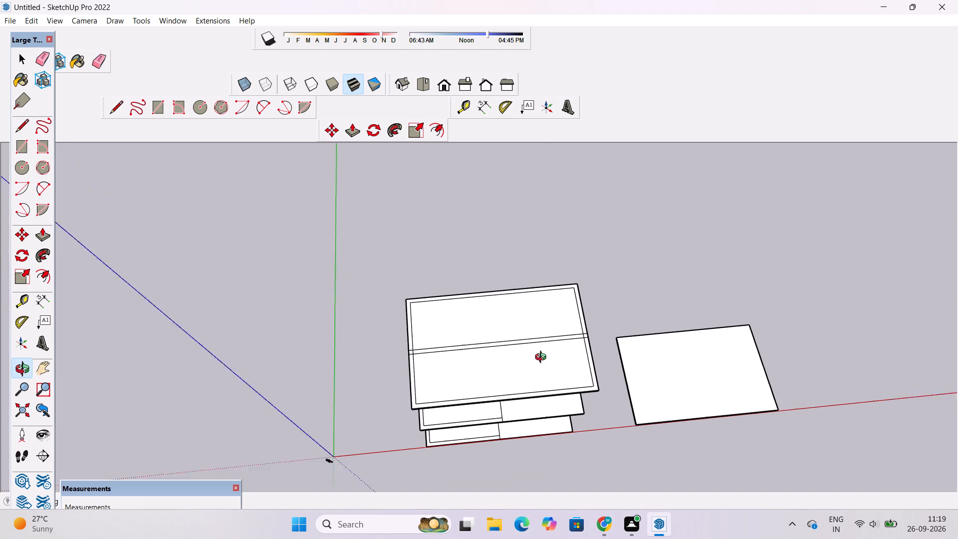
scroll(543, 358, "up", 2)
left_click_drag(521, 410, 516, 365)
left_click_drag(521, 398, 515, 354, "shift")
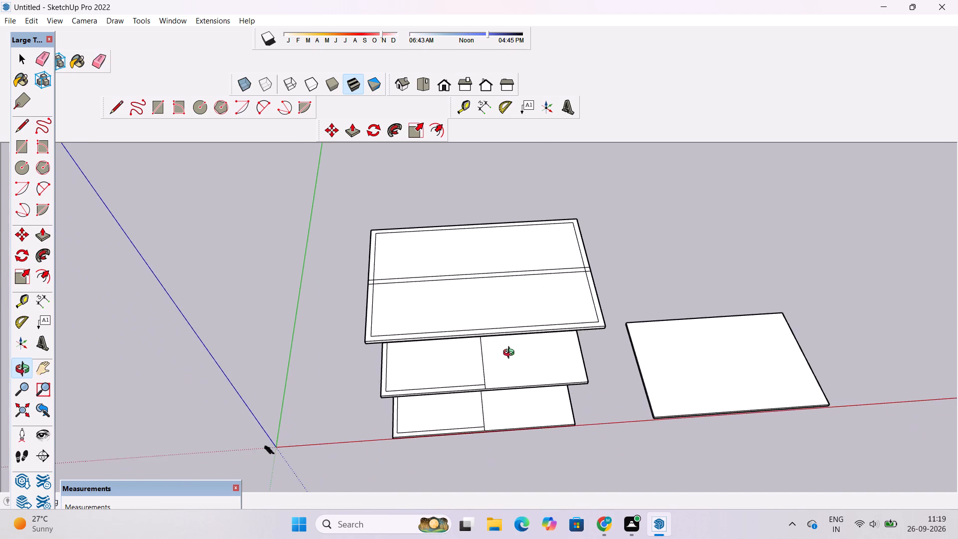
scroll(511, 354, "up", 3)
left_click_drag(516, 376, 523, 327)
scroll(523, 327, "up", 4)
scroll(523, 327, "down", 5)
left_click_drag(520, 381, 516, 311)
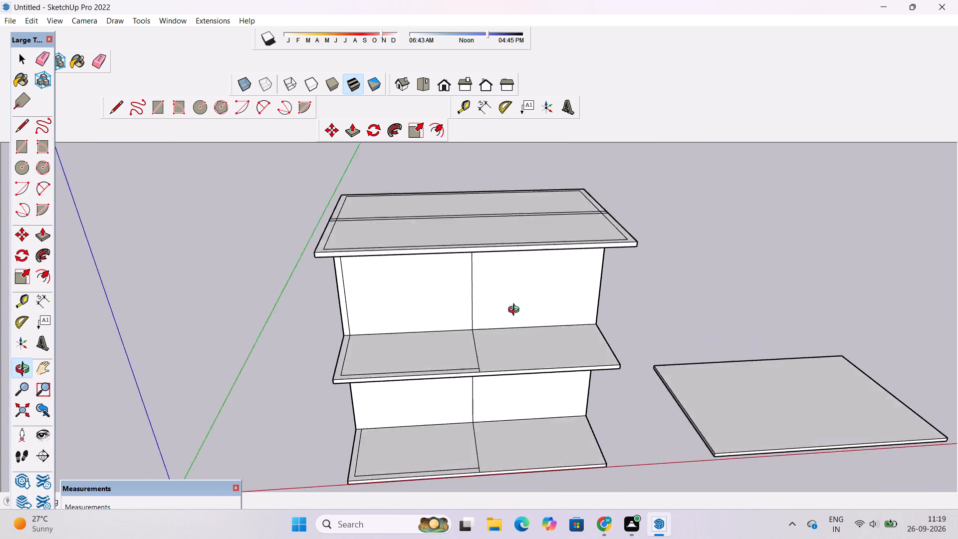
left_click_drag(516, 311, 516, 286)
left_click_drag(511, 342, 506, 289, "shift")
scroll(506, 286, "down", 4)
left_click_drag(509, 319, 519, 435)
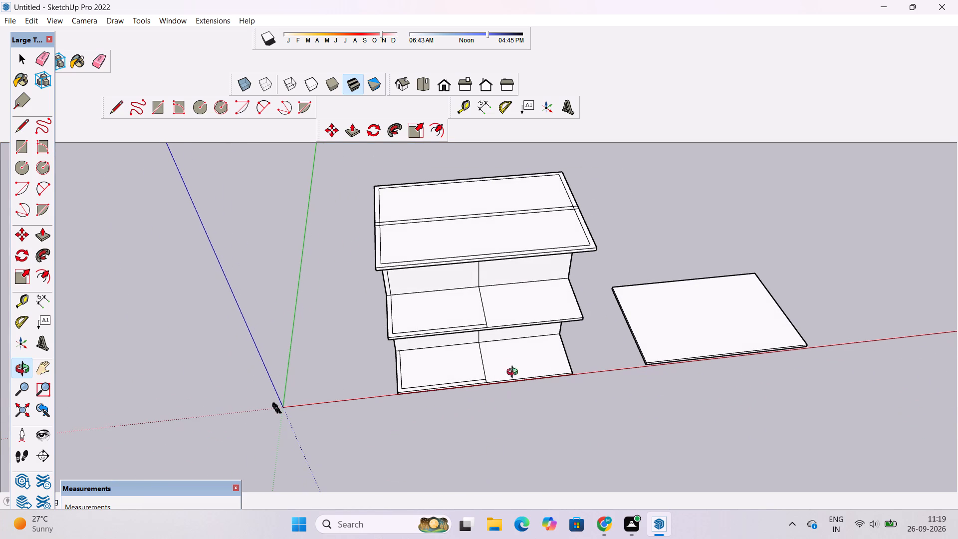
left_click_drag(511, 380, 511, 374)
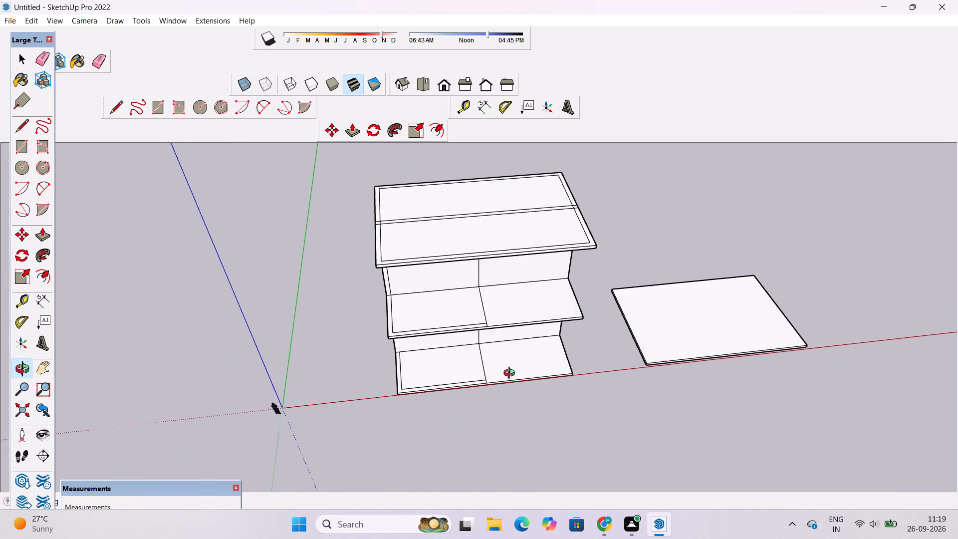
left_click_drag(511, 374, 511, 369)
left_click(512, 366)
left_click(513, 362)
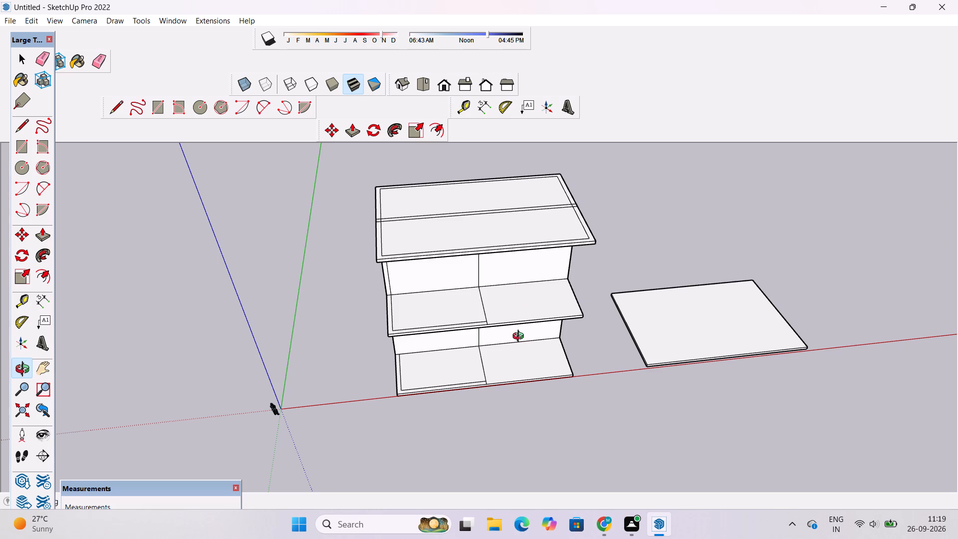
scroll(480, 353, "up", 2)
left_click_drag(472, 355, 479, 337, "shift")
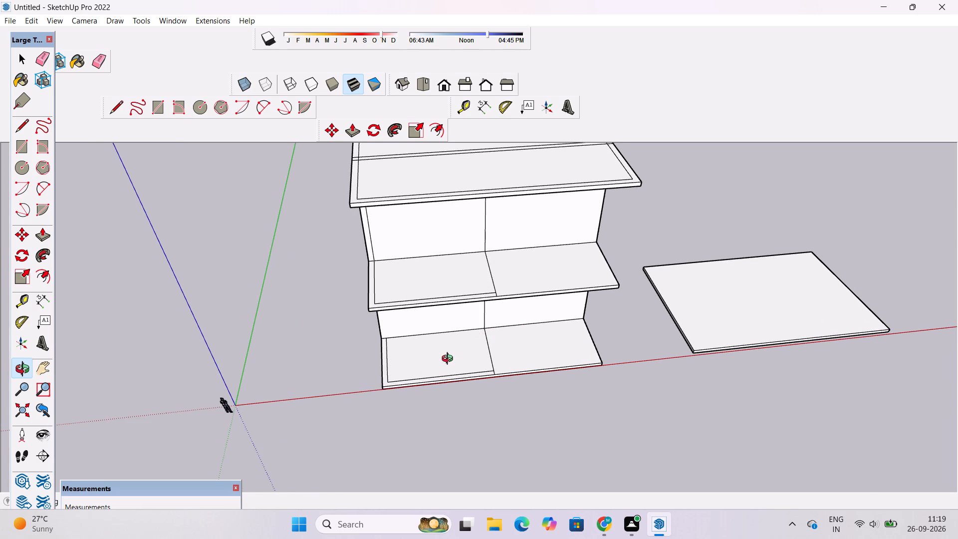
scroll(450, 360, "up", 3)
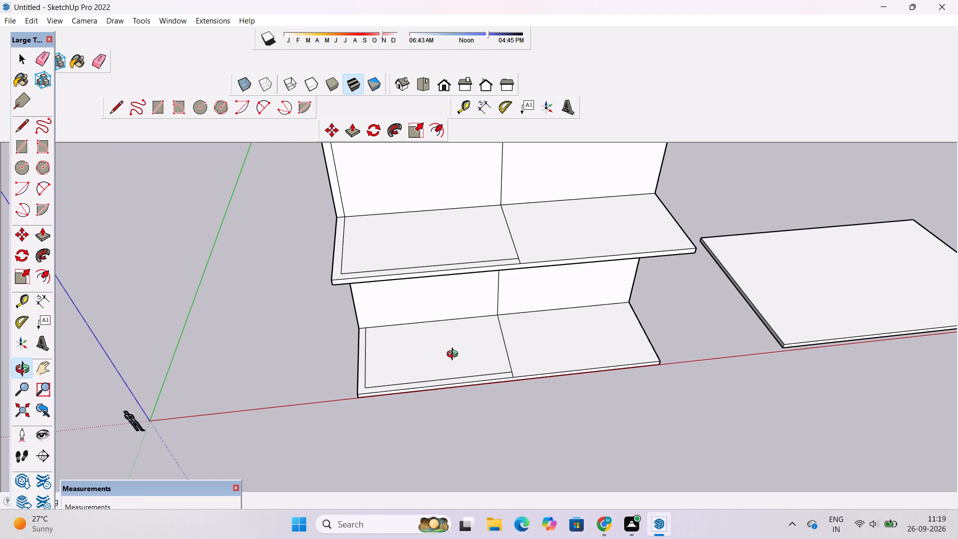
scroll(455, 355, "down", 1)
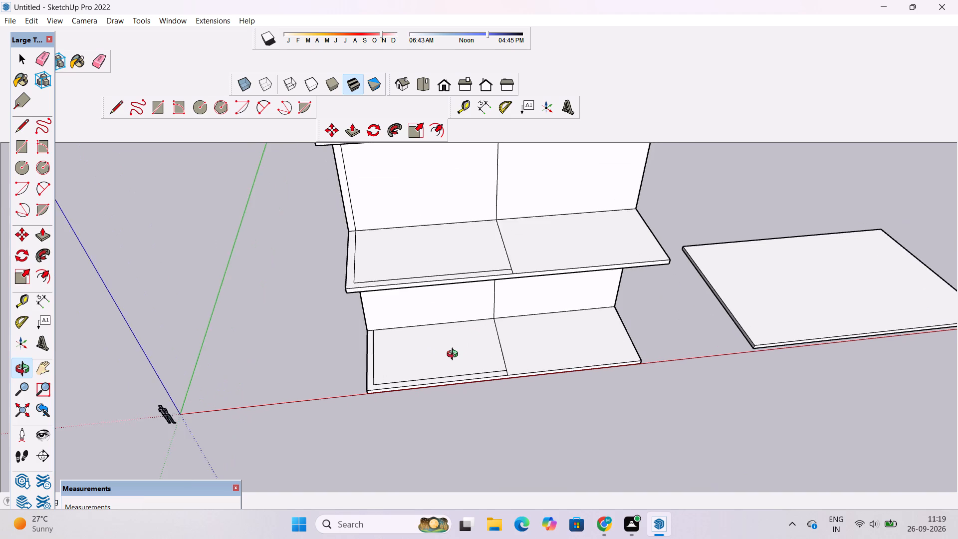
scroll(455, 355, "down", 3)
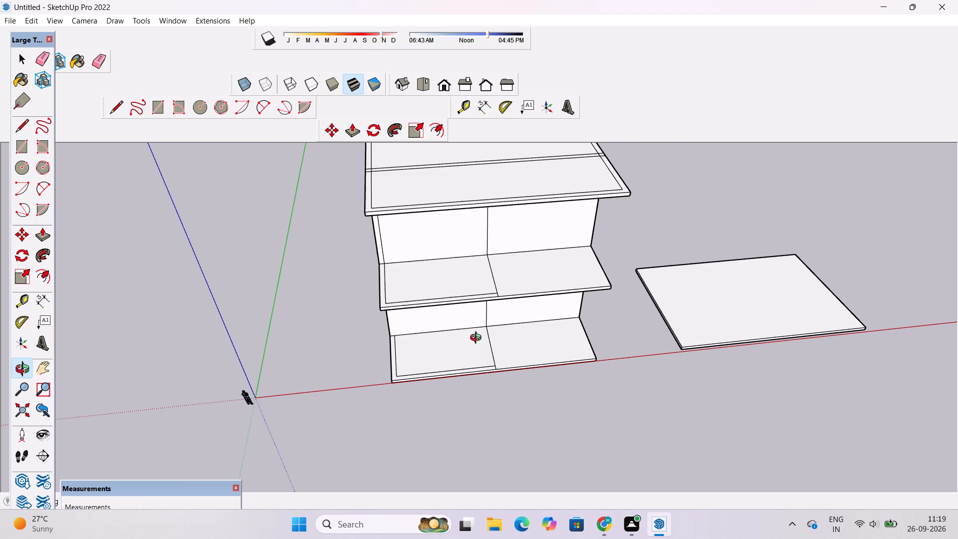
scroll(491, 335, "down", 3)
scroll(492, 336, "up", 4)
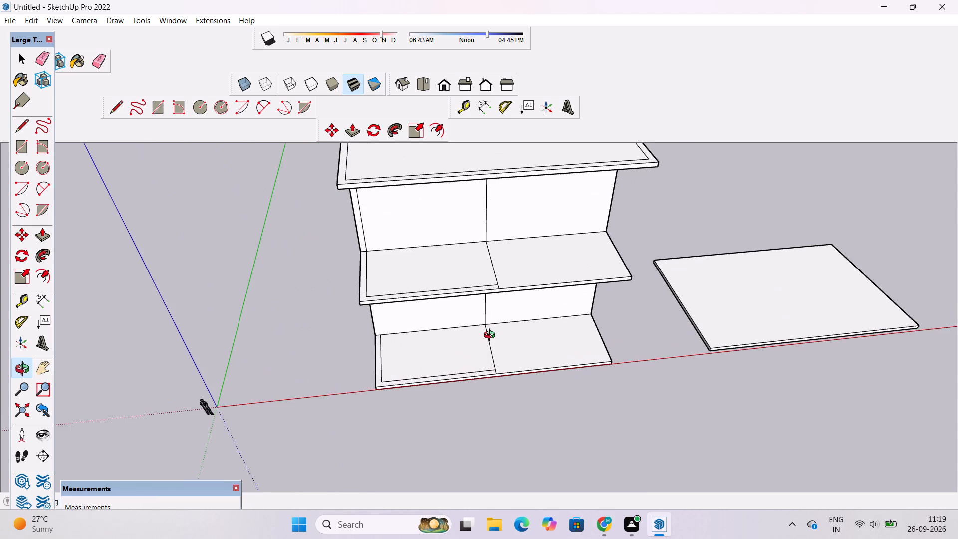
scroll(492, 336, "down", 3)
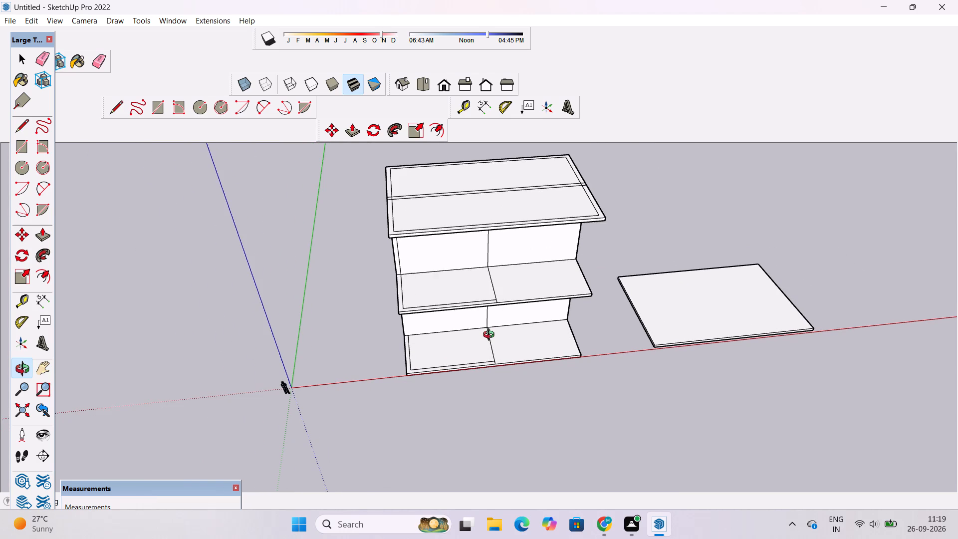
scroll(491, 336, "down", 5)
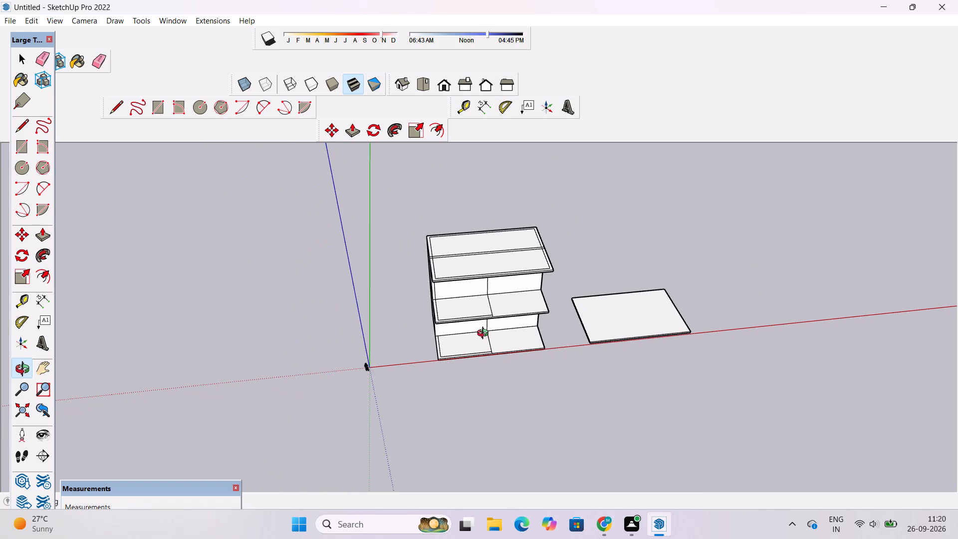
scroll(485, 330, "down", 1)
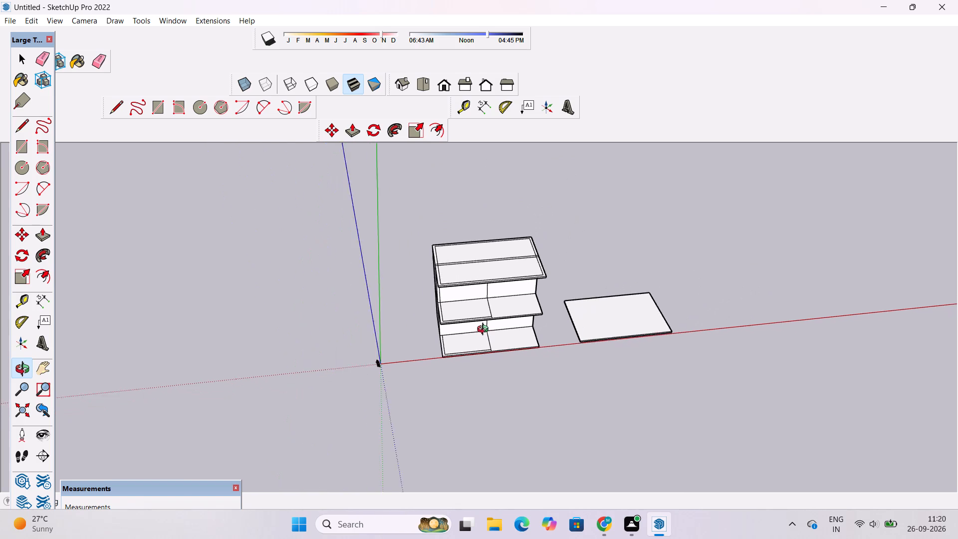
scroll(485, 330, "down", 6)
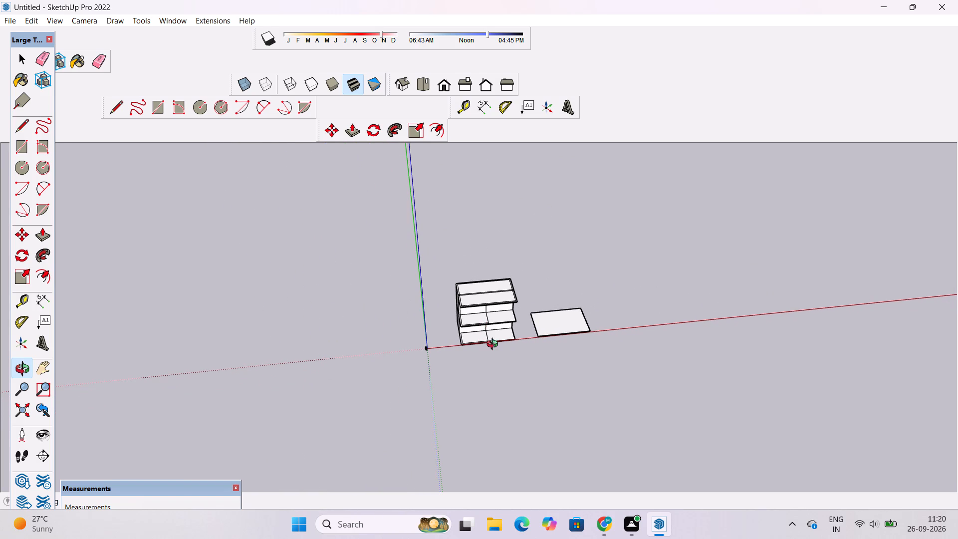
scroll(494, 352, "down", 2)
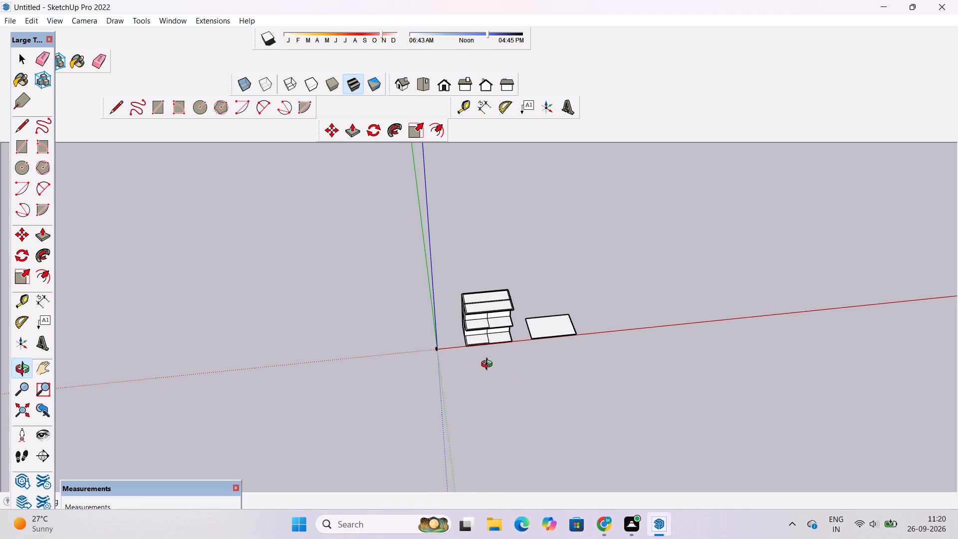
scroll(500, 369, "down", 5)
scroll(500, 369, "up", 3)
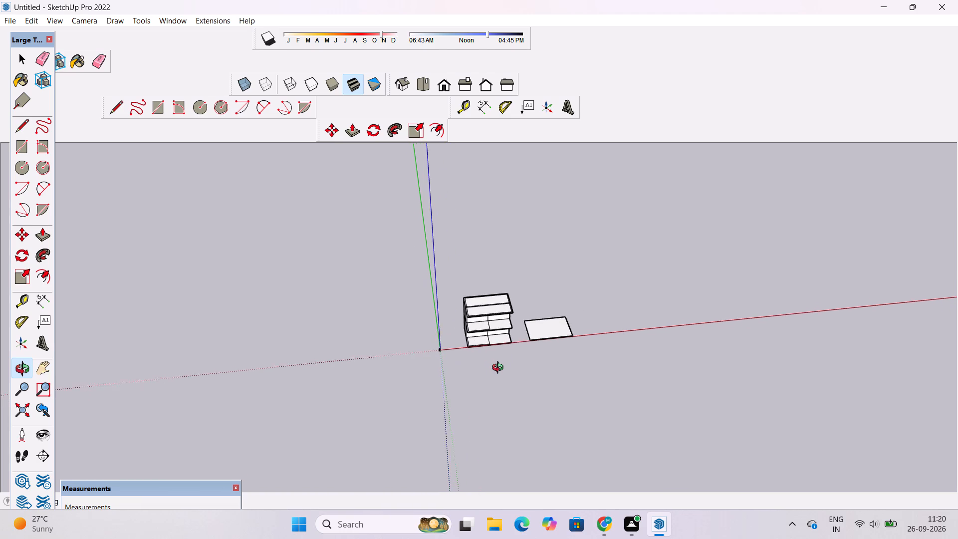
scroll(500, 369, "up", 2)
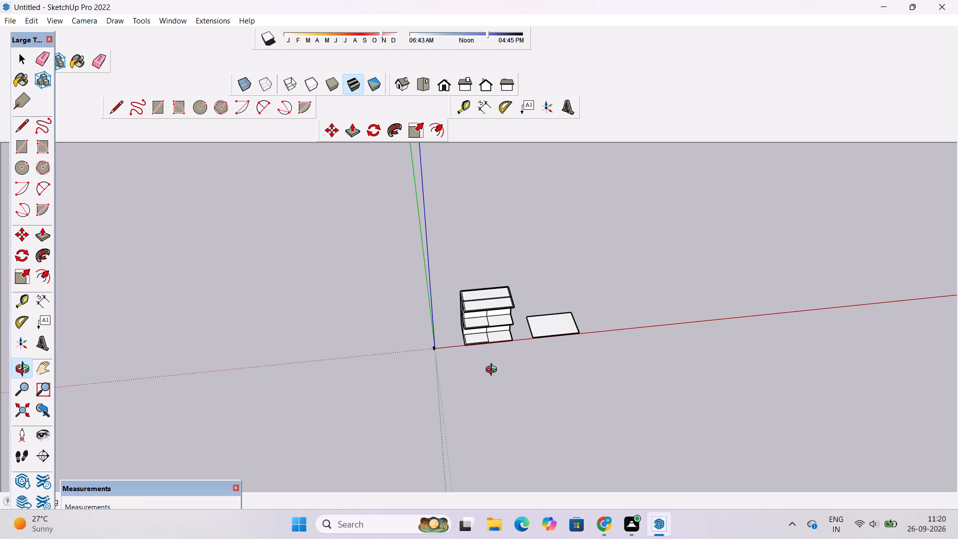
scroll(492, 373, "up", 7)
Examine the two stacked levels, their side walls and overhanging slabs from low, corner and overhead angles.
left_click_drag(489, 353, 474, 423, "shift")
scroll(473, 424, "up", 3)
left_click_drag(470, 431, 466, 406)
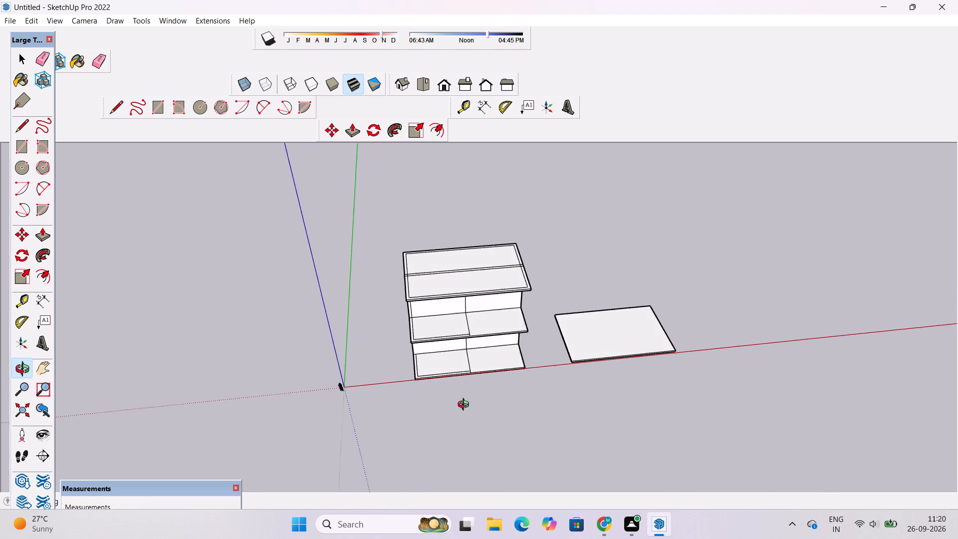
left_click_drag(466, 406, 463, 350)
scroll(463, 341, "up", 4)
left_click_drag(443, 345, 739, 330)
left_click_drag(738, 337, 549, 342)
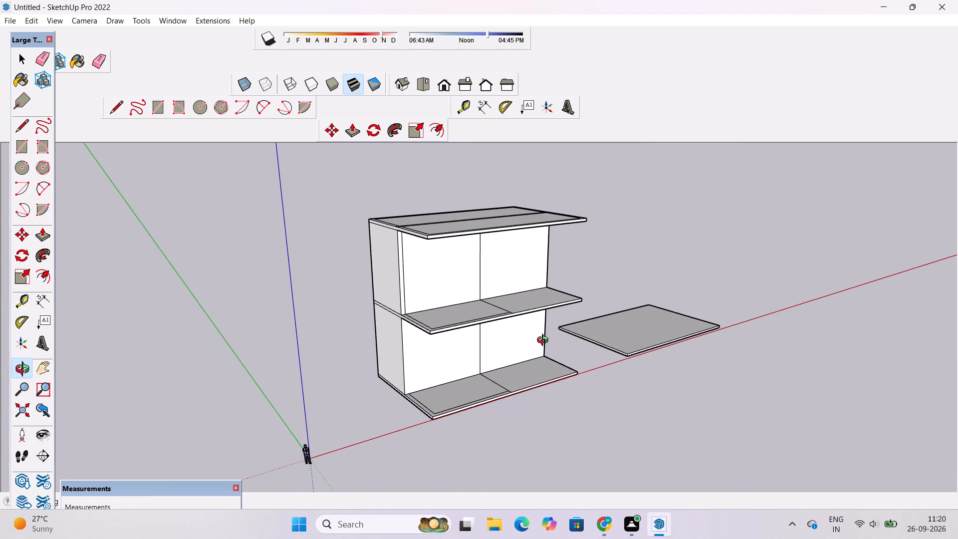
left_click_drag(544, 341, 544, 357, "shift")
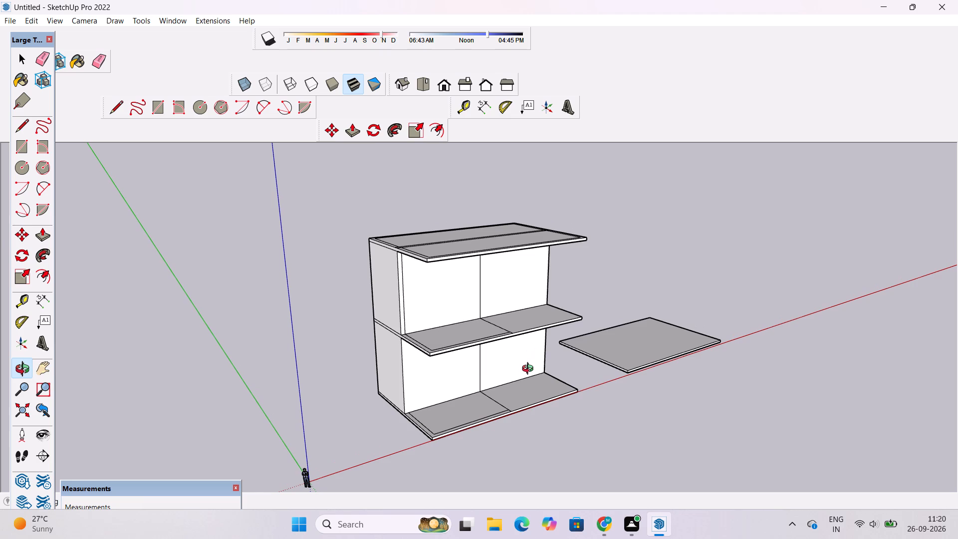
scroll(530, 375, "down", 4)
scroll(530, 375, "up", 4)
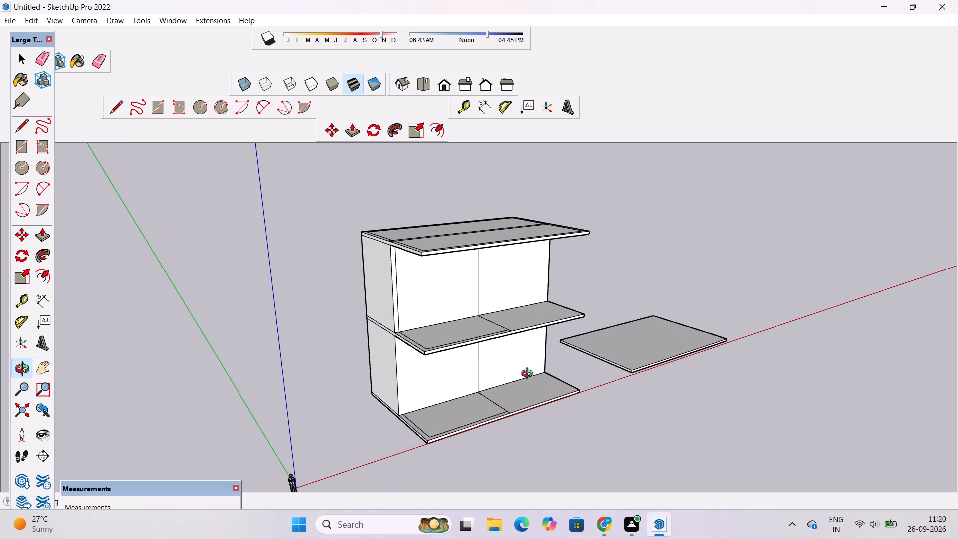
left_click_drag(528, 375, 528, 390, "shift")
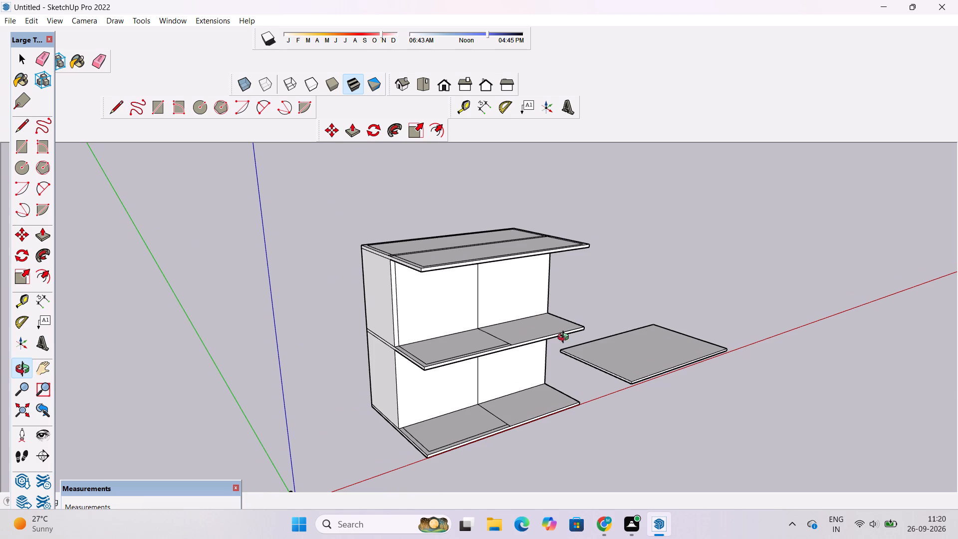
scroll(560, 350, "up", 3)
scroll(560, 368, "down", 5)
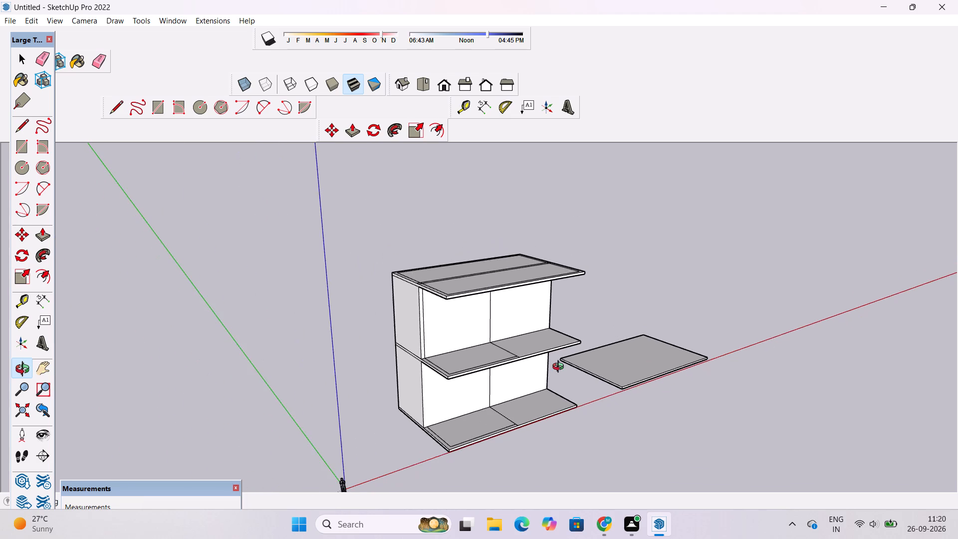
scroll(560, 368, "up", 3)
scroll(580, 369, "down", 1)
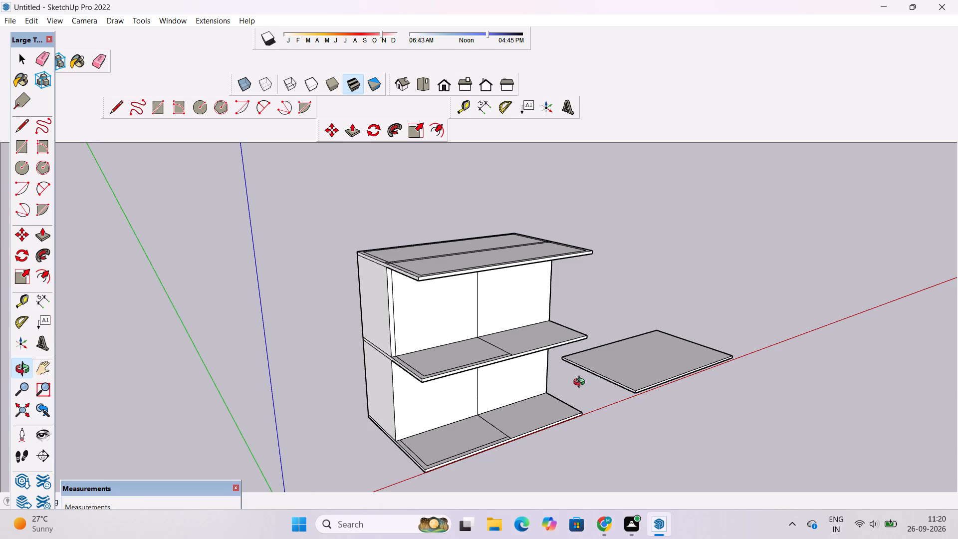
scroll(581, 383, "down", 6)
scroll(581, 383, "up", 3)
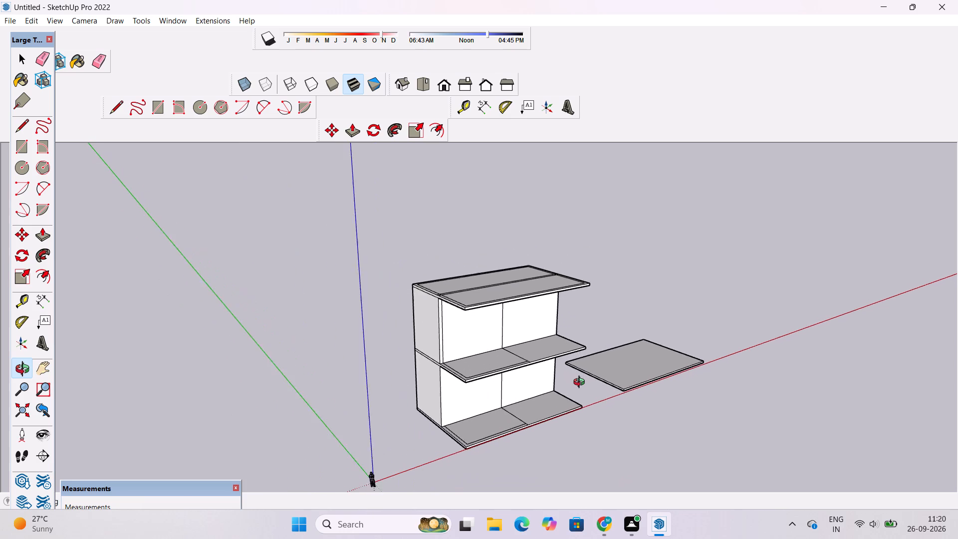
scroll(581, 383, "up", 2)
scroll(580, 379, "down", 5)
left_click_drag(587, 374, 571, 423)
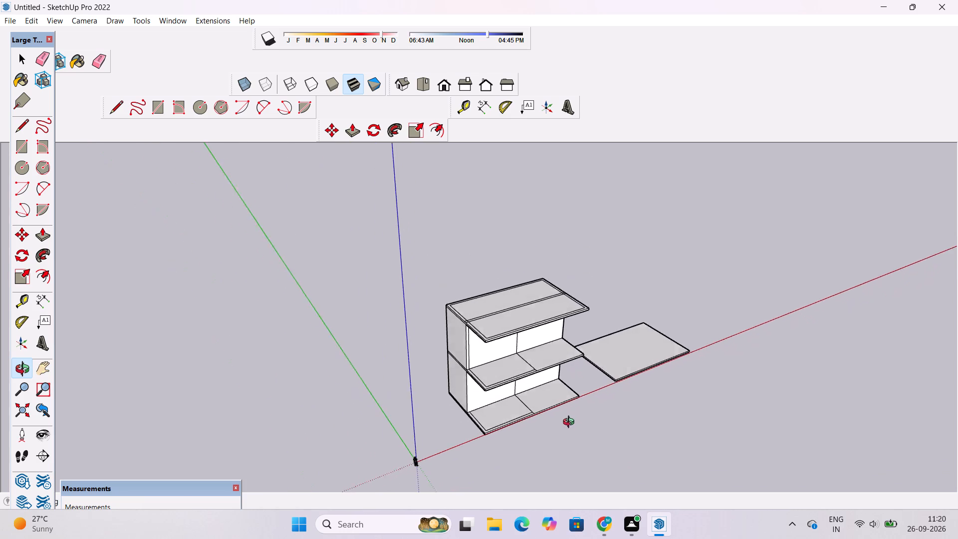
left_click_drag(571, 423, 555, 433)
left_click_drag(532, 425, 606, 414)
scroll(613, 375, "up", 4)
left_click_drag(594, 382, 615, 381)
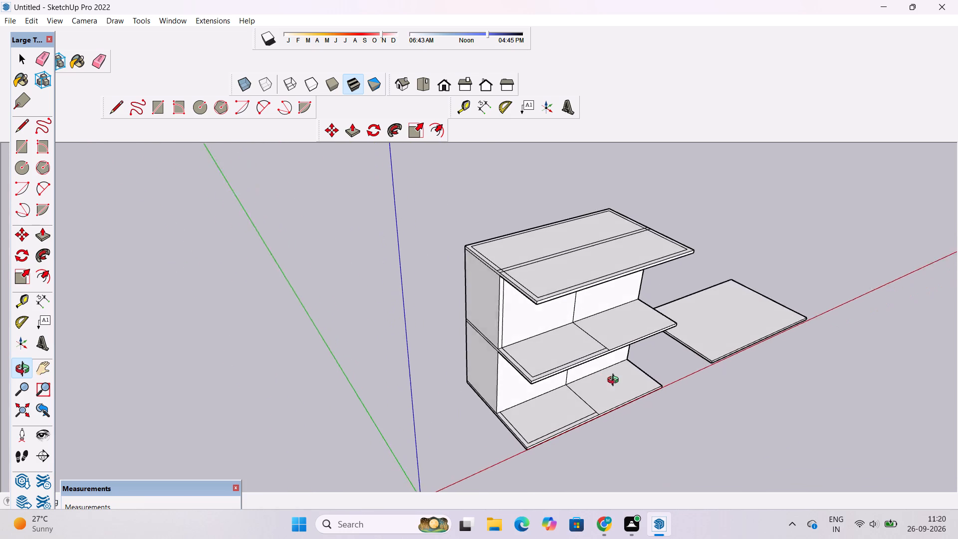
left_click_drag(615, 381, 636, 369)
left_click(637, 368)
left_click_drag(639, 366, 610, 377, "shift")
scroll(608, 377, "up", 5)
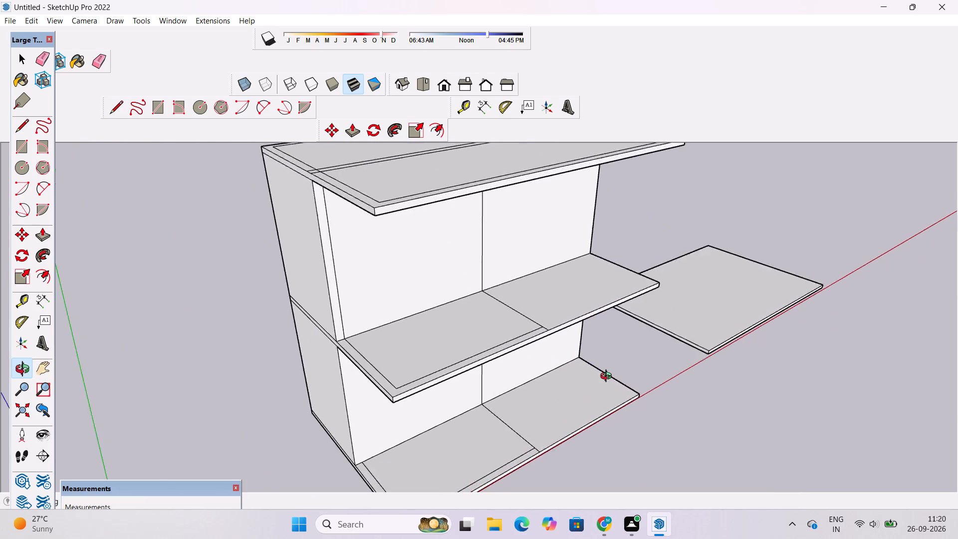
left_click_drag(543, 396, 635, 375)
scroll(636, 375, "down", 6)
left_click_drag(642, 357, 554, 403)
left_click_drag(568, 385, 504, 402, "shift")
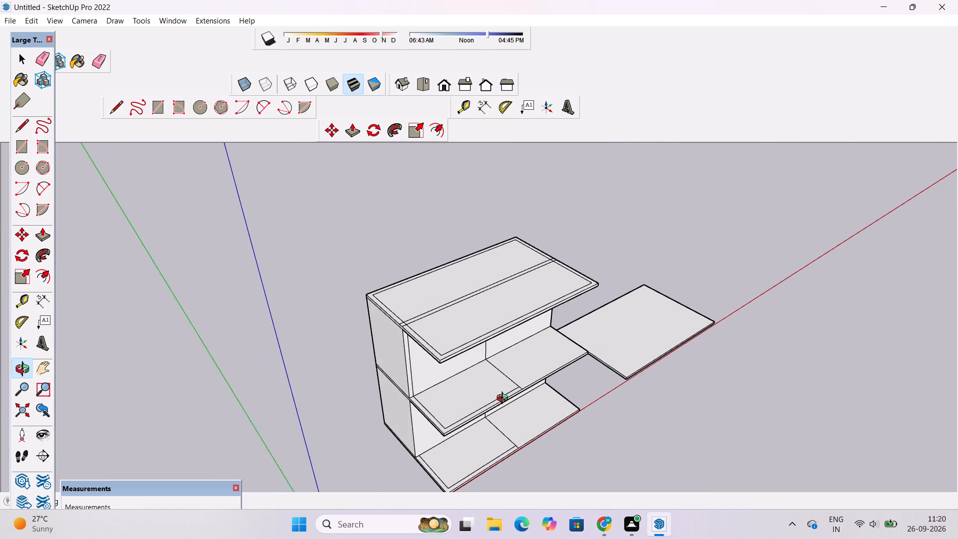
scroll(519, 388, "down", 3)
left_click_drag(519, 387, 500, 397)
left_click(500, 397)
scroll(497, 398, "up", 3)
left_click_drag(536, 368, 454, 399)
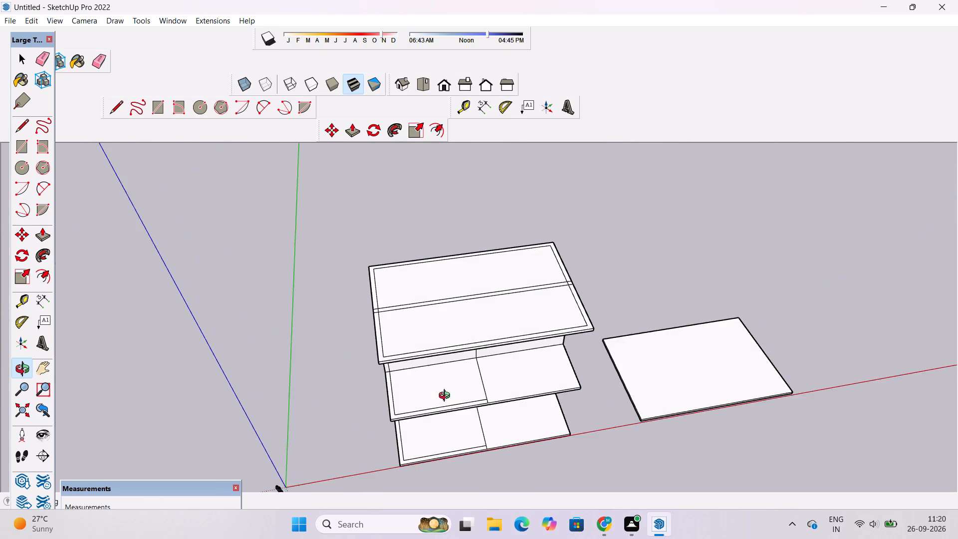
scroll(447, 395, "up", 3)
left_click_drag(497, 372, 371, 404, "shift")
scroll(365, 407, "down", 4)
left_click_drag(369, 394, 372, 450)
left_click(372, 450)
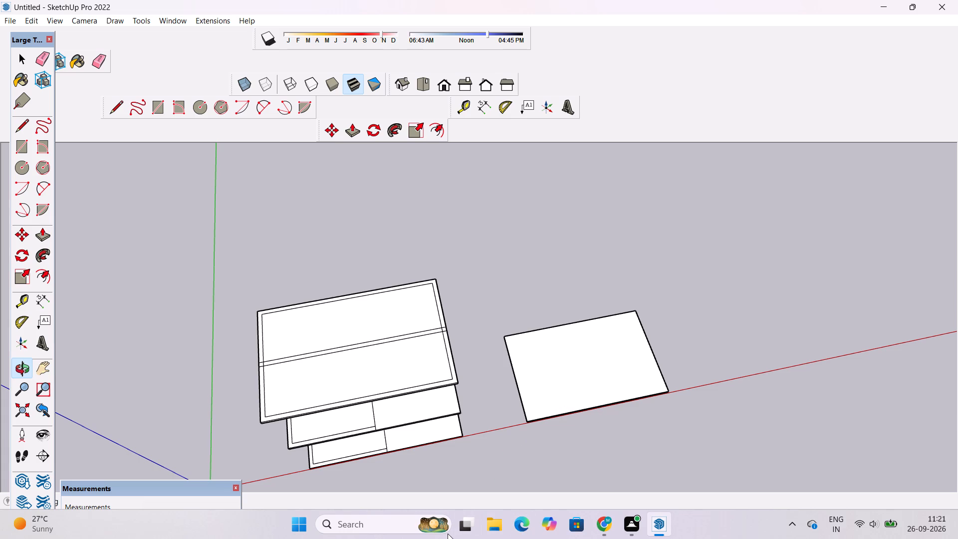
scroll(448, 534, "down", 3)
left_click_drag(448, 534, 469, 538)
scroll(463, 517, "up", 3)
Inspect the top slab's wall outline and middle strip against the levels below, from the side and from above.
left_click_drag(361, 386, 517, 293, "shift")
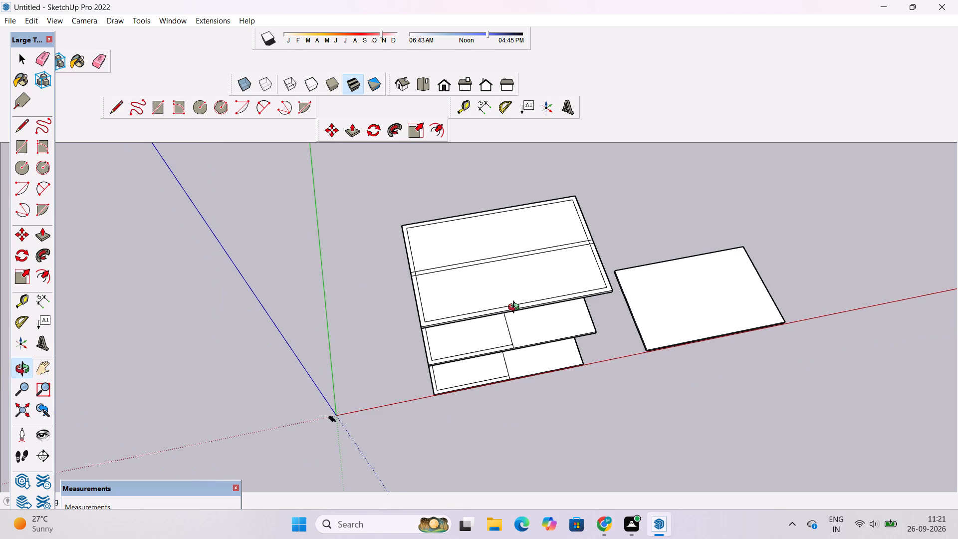
scroll(516, 308, "down", 3)
scroll(516, 308, "up", 2)
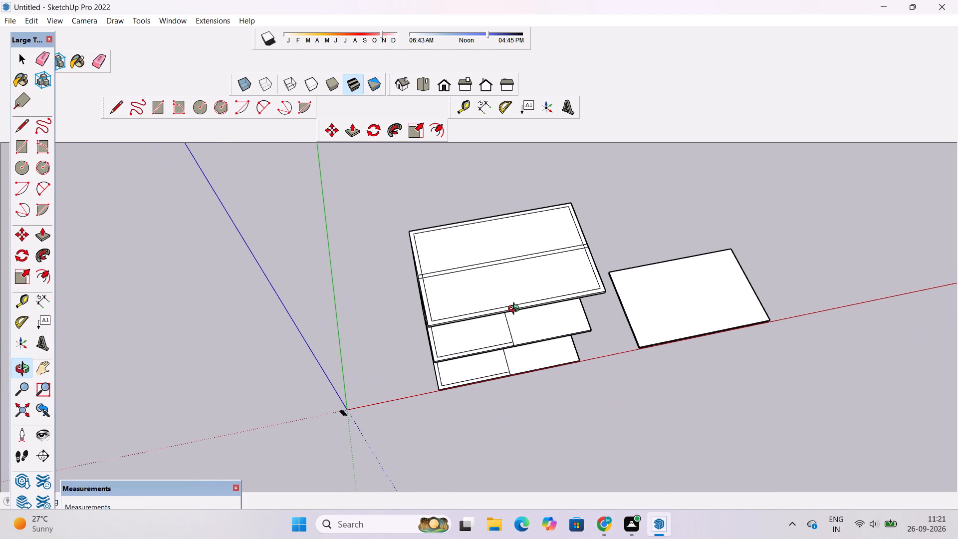
left_click_drag(513, 347, 514, 333, "shift")
left_click(514, 333, "shift")
left_click_drag(515, 345, 525, 307)
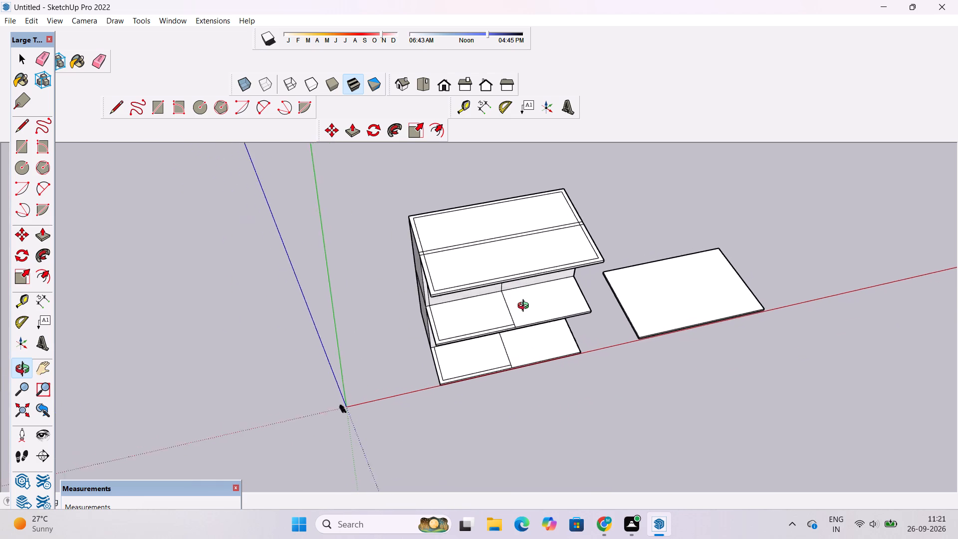
left_click_drag(525, 307, 527, 302)
left_click_drag(529, 297, 530, 349, "shift")
left_click_drag(529, 360, 584, 283)
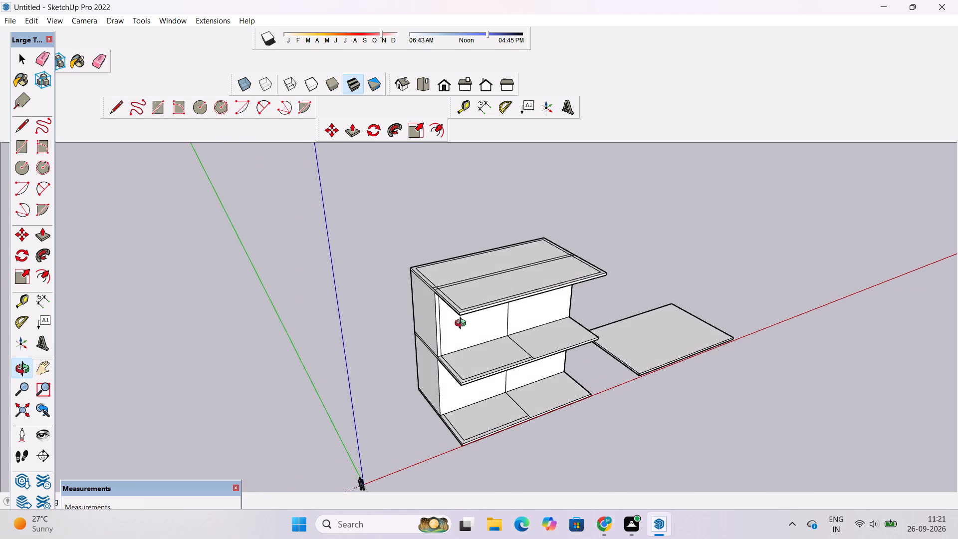
left_click_drag(416, 335, 470, 374)
scroll(477, 364, "down", 1)
left_click_drag(490, 335, 473, 374)
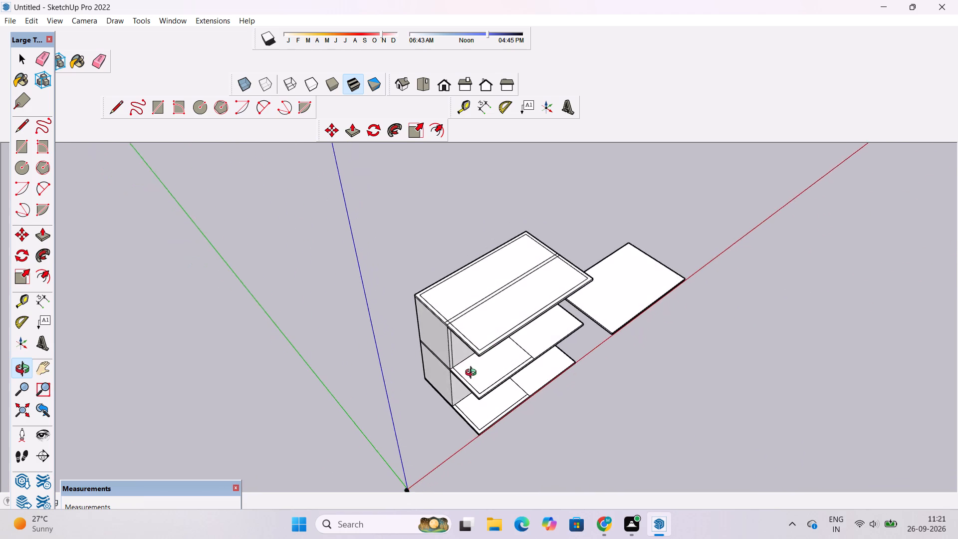
left_click_drag(473, 374, 469, 379)
scroll(477, 336, "up", 3)
left_click_drag(582, 300, 513, 312)
left_click_drag(510, 313, 452, 333, "shift")
scroll(452, 350, "up", 4)
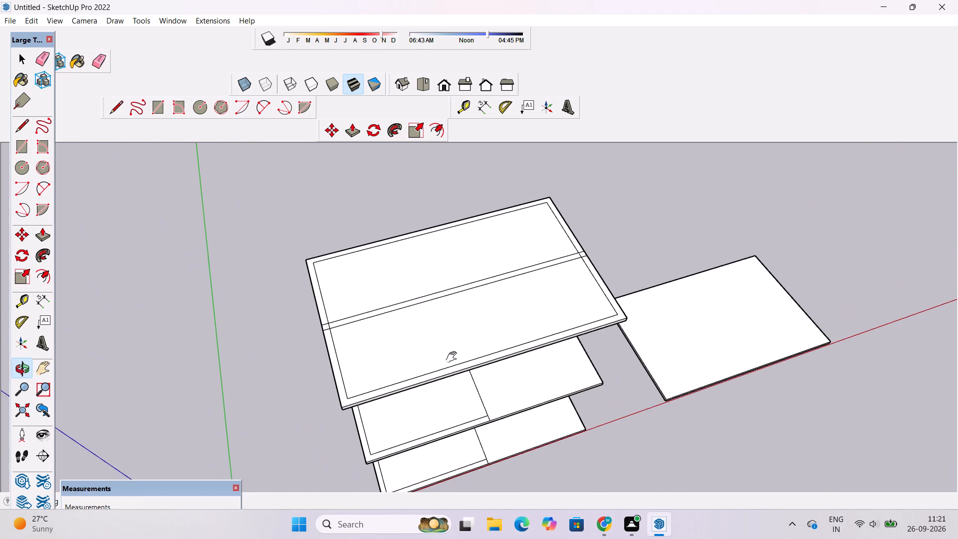
left_click(454, 357, "shift")
scroll(455, 341, "down", 3)
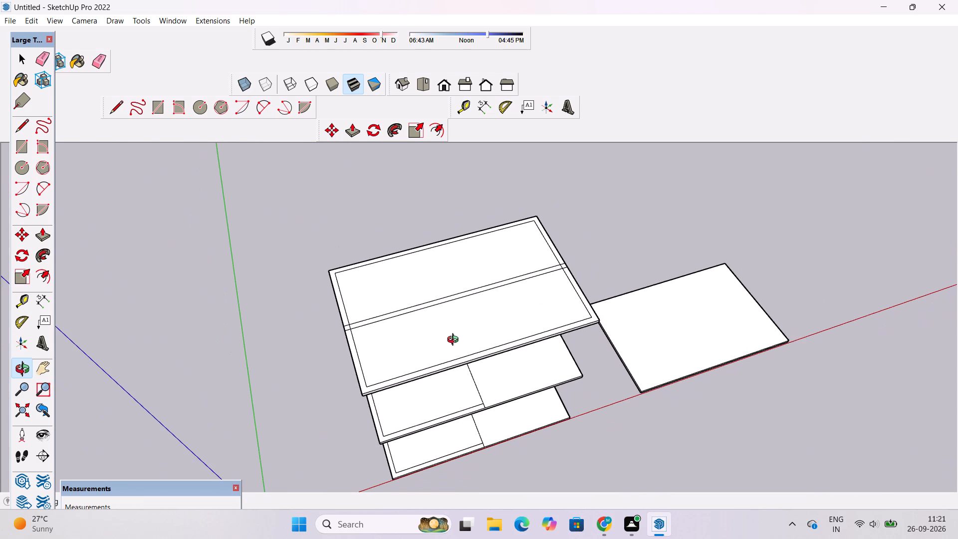
scroll(455, 341, "down", 1)
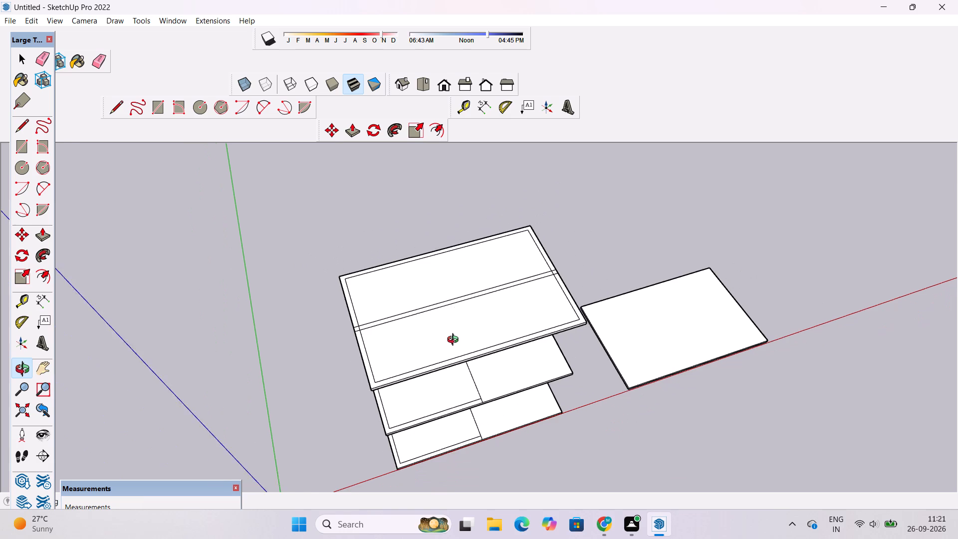
Examine the top slab's wall outline and the side walls of the two levels below from above and from the corner.
scroll(455, 341, "down", 1)
left_click_drag(455, 345, 495, 337, "shift")
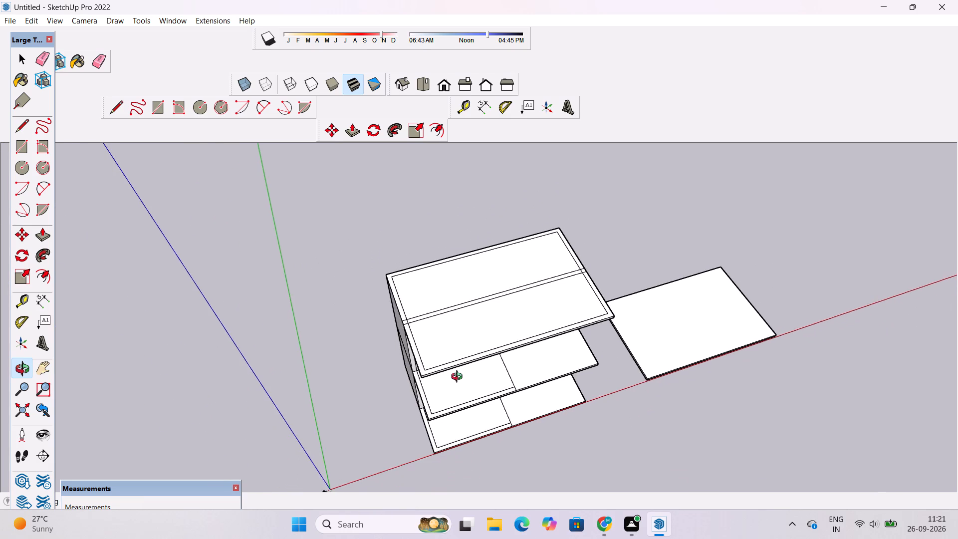
scroll(459, 378, "up", 3)
left_click_drag(415, 379, 686, 267)
left_click_drag(675, 233, 481, 362)
scroll(470, 343, "down", 3)
left_click_drag(465, 344, 467, 323, "shift")
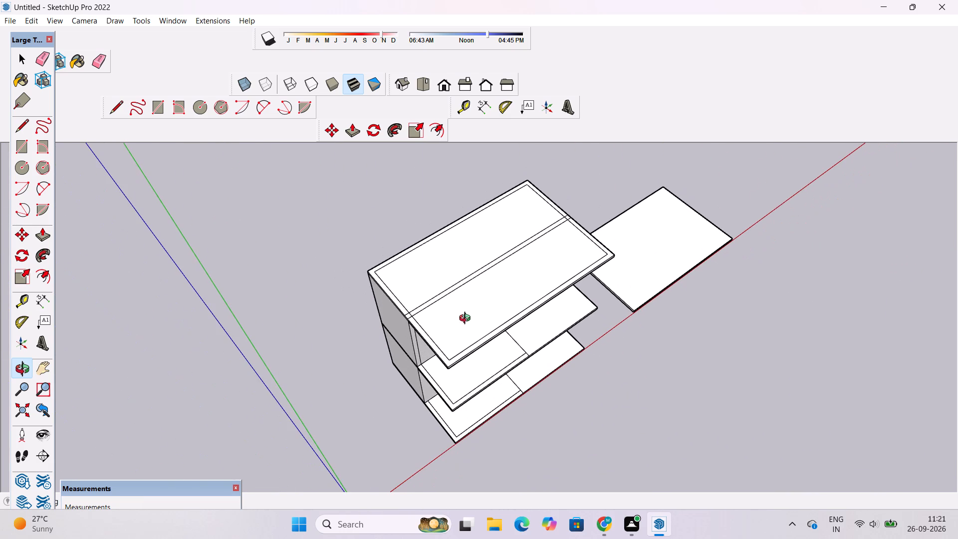
scroll(467, 319, "down", 4)
scroll(466, 319, "up", 3)
scroll(465, 319, "down", 1)
scroll(465, 319, "up", 2)
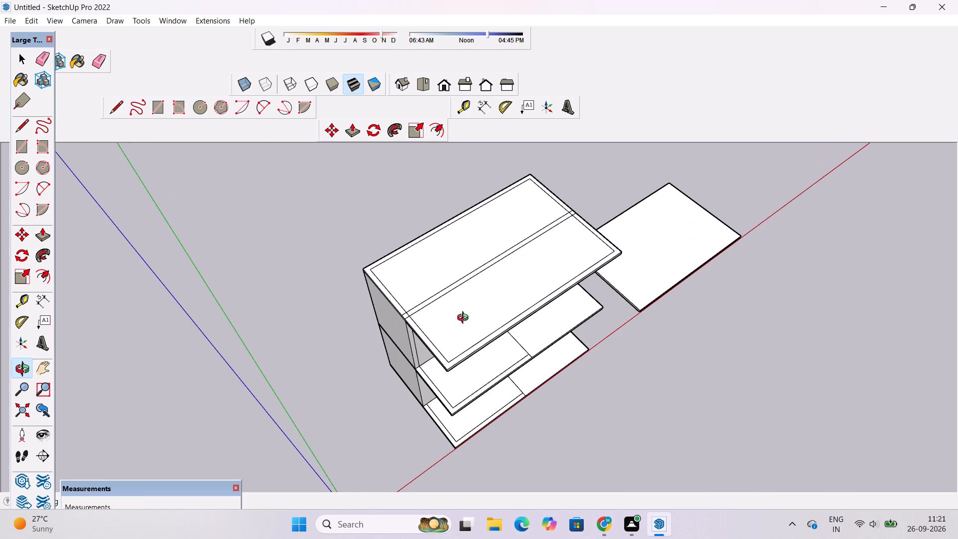
scroll(465, 319, "down", 5)
scroll(465, 319, "up", 5)
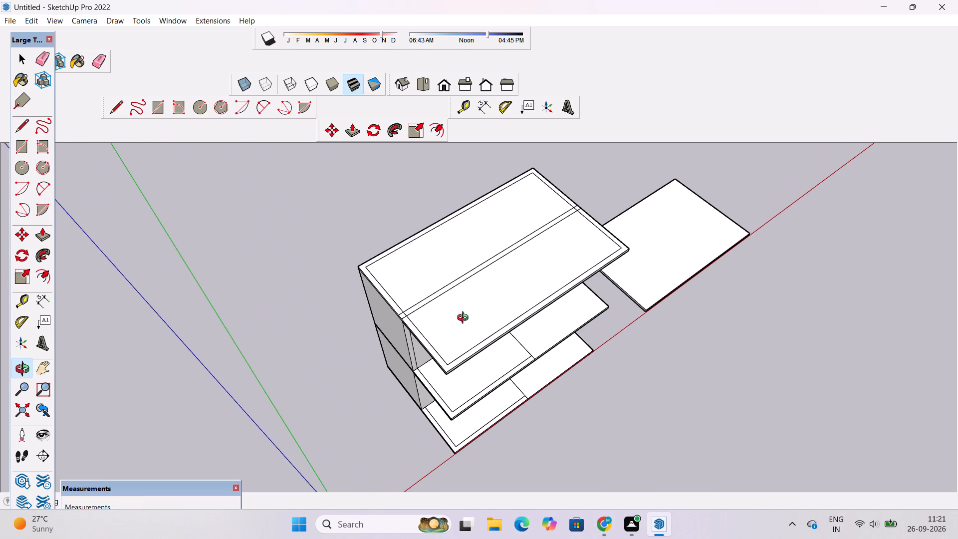
scroll(465, 319, "down", 4)
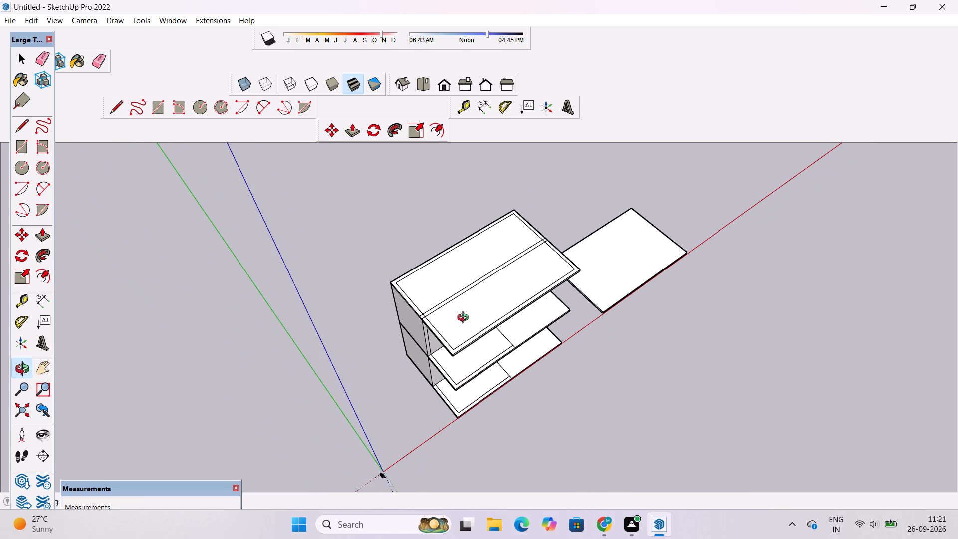
scroll(481, 324, "down", 1)
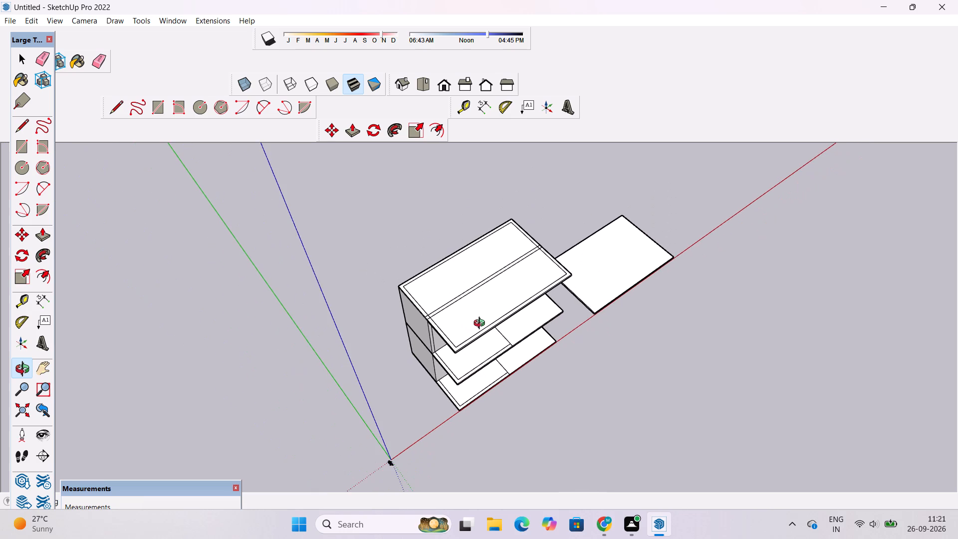
Inspect the stacked levels and their overhanging slabs from the corner and side, together with the separate ground slab.
left_click_drag(483, 320, 491, 333, "shift")
left_click(491, 333, "shift")
left_click_drag(499, 365, 498, 347)
scroll(495, 341, "up", 1)
left_click_drag(492, 338, 492, 345, "shift")
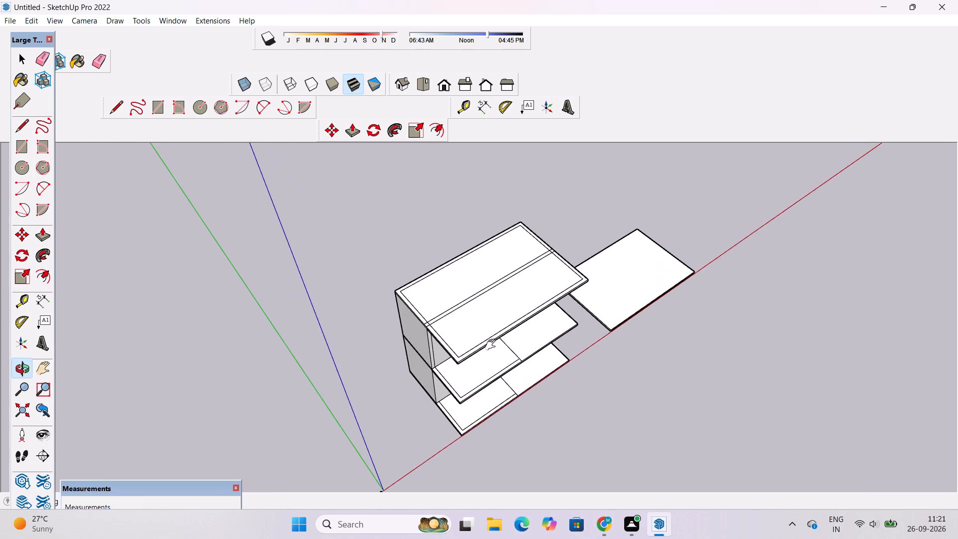
left_click_drag(492, 345, 493, 352, "shift")
scroll(493, 353, "up", 4)
scroll(493, 353, "down", 4)
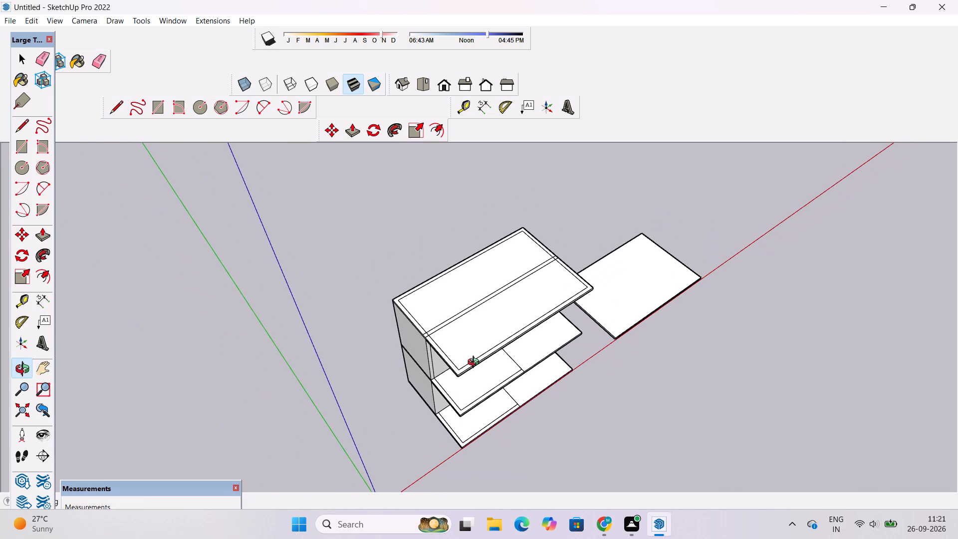
left_click_drag(474, 363, 487, 374, "shift")
left_click_drag(488, 382, 488, 378, "shift")
left_click_drag(488, 379, 487, 372)
left_click(487, 370)
scroll(486, 362, "down", 3)
scroll(486, 362, "up", 1)
left_click_drag(486, 362, 499, 353)
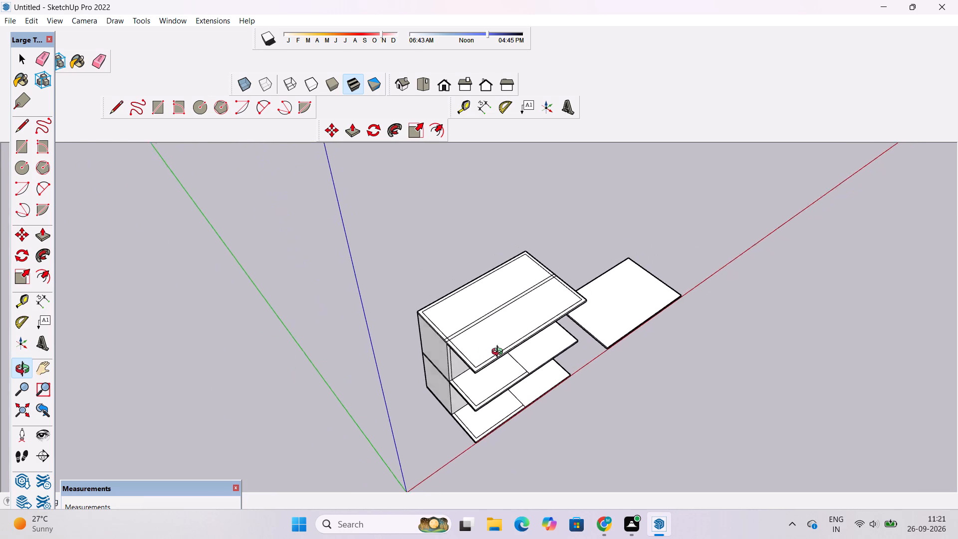
left_click_drag(499, 353, 524, 346)
left_click(524, 346)
left_click_drag(513, 354, 513, 372, "shift")
scroll(507, 373, "down", 1)
left_click_drag(489, 376, 524, 384)
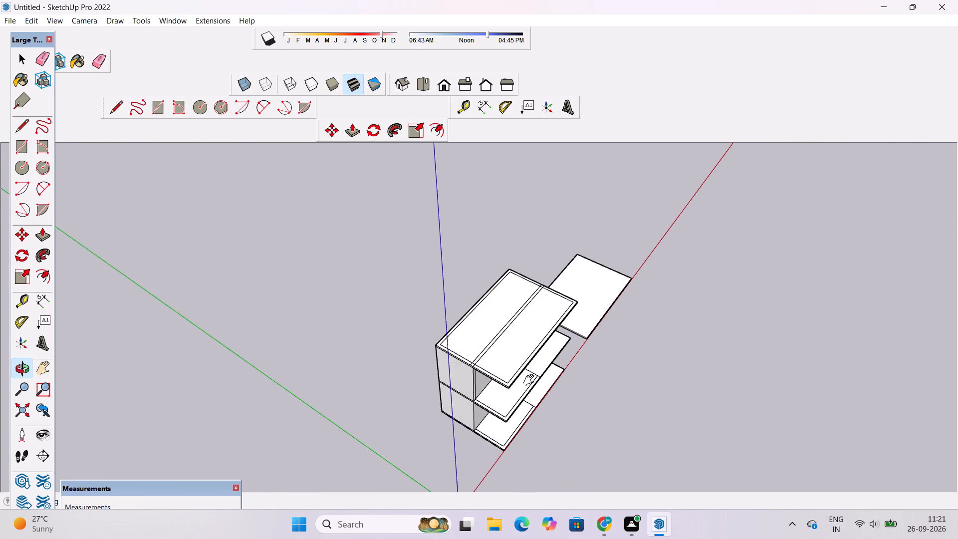
left_click_drag(531, 380, 510, 388, "shift")
scroll(504, 379, "up", 5)
scroll(504, 379, "down", 1)
left_click_drag(651, 340, 522, 356)
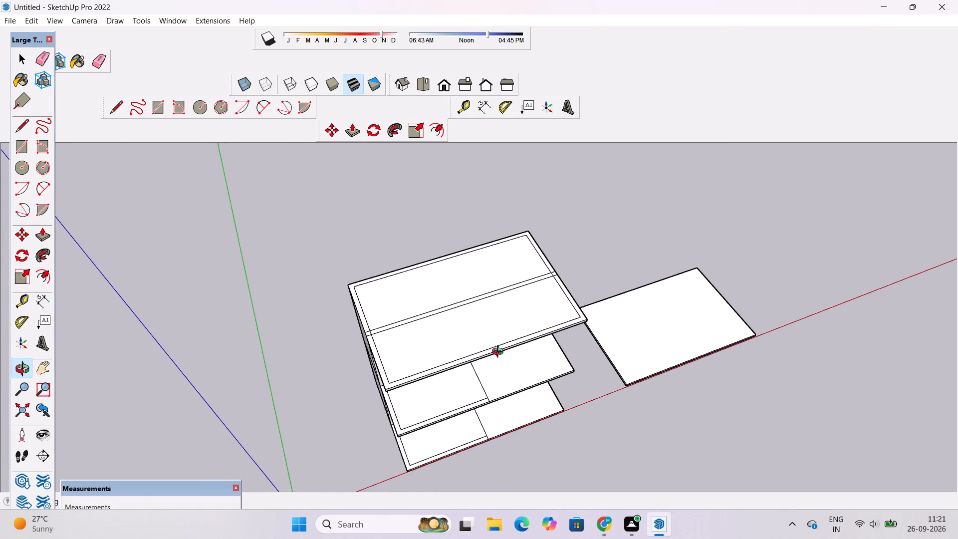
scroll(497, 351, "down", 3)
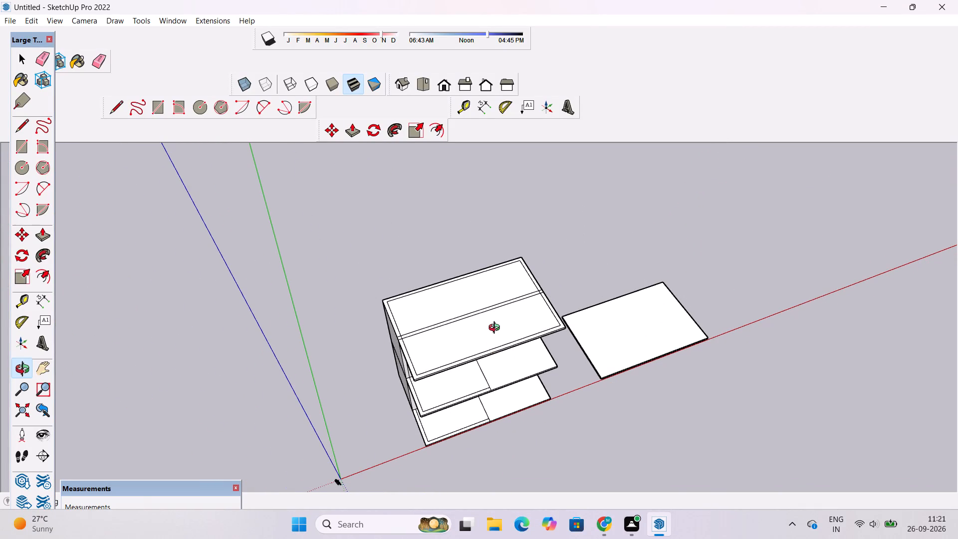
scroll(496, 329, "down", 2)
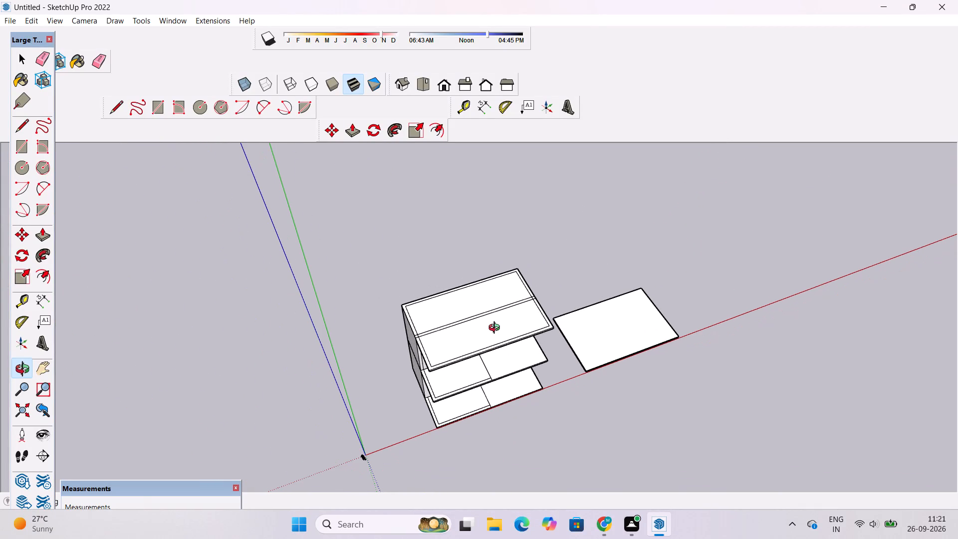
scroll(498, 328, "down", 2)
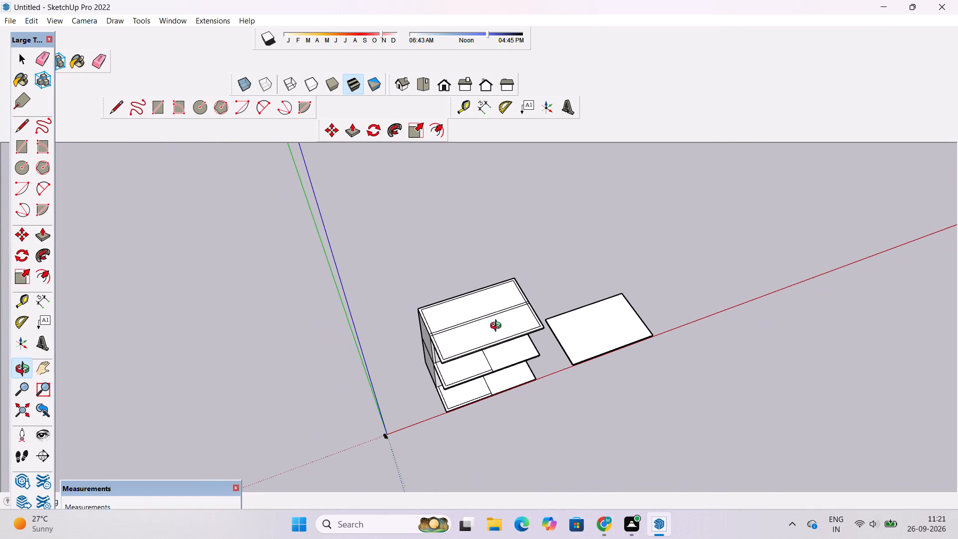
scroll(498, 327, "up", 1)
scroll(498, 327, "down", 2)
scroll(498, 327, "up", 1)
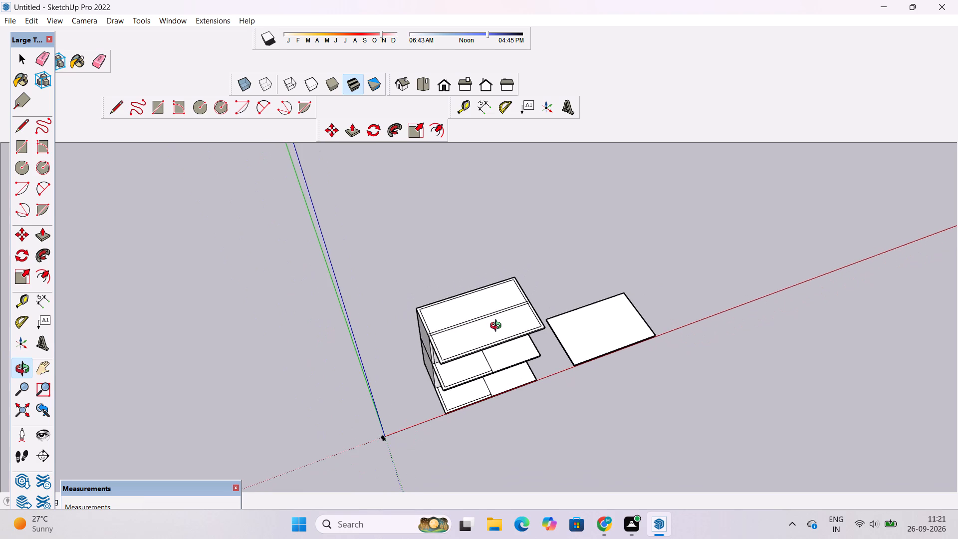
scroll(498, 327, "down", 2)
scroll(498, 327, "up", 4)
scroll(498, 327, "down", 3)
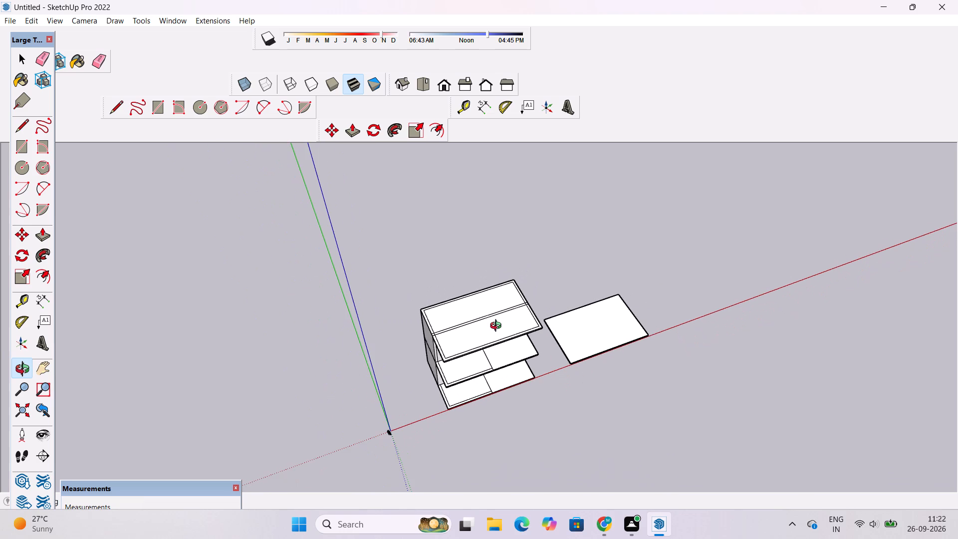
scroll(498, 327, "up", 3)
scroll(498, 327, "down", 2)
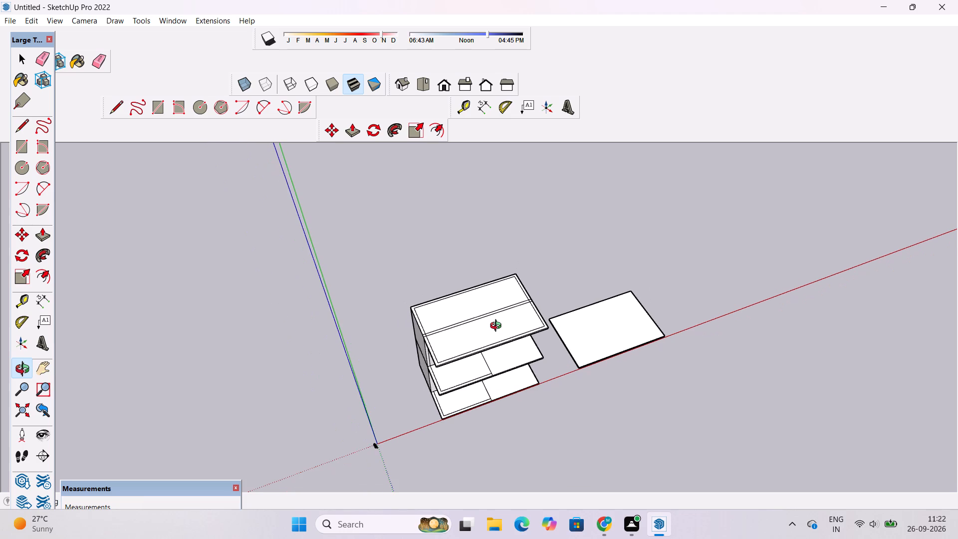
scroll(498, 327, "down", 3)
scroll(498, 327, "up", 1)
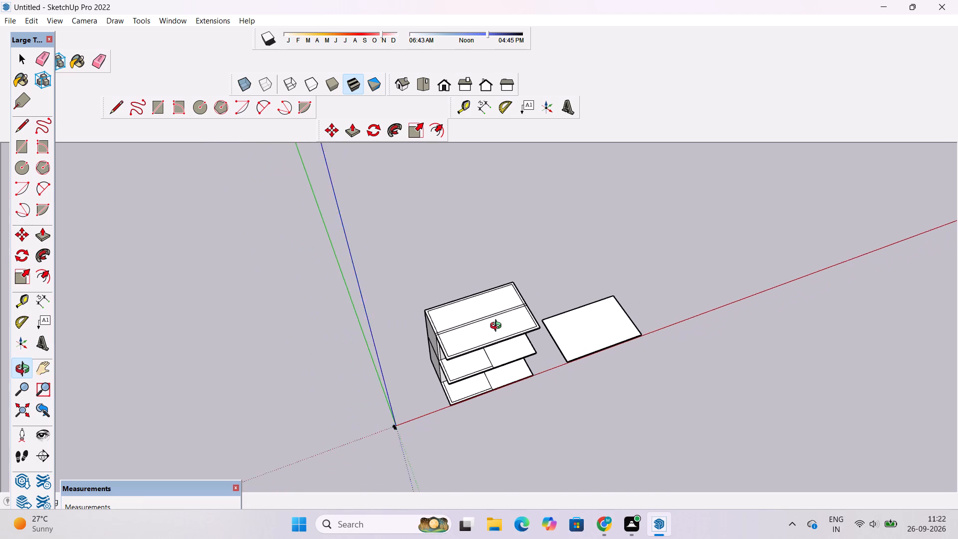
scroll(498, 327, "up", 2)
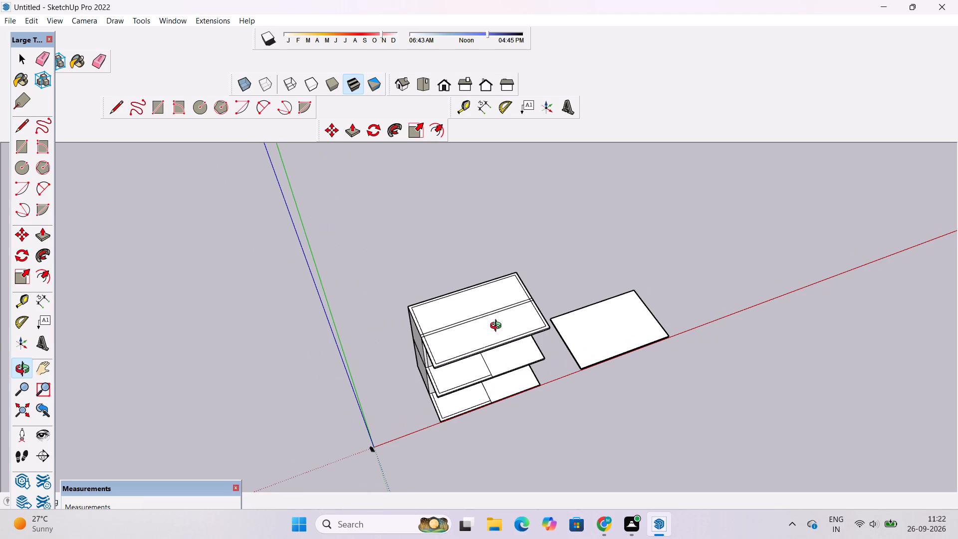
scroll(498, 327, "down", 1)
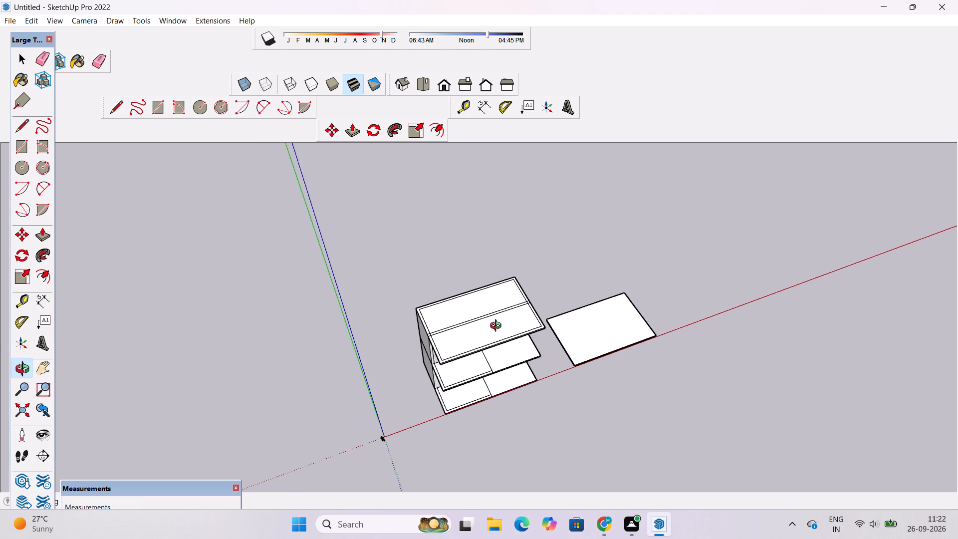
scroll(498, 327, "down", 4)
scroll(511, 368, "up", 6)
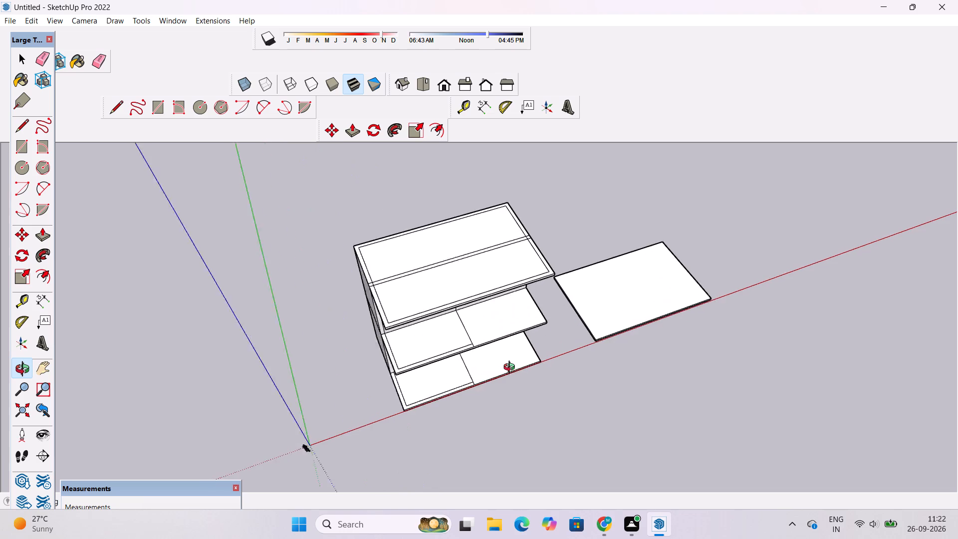
Examine the open fronts of both levels, their rear walls and the slab layouts from low and raised angles.
scroll(511, 368, "up", 2)
left_click_drag(512, 363, 520, 383, "shift")
left_click_drag(520, 391, 519, 374)
scroll(511, 365, "up", 1)
left_click_drag(472, 365, 529, 364)
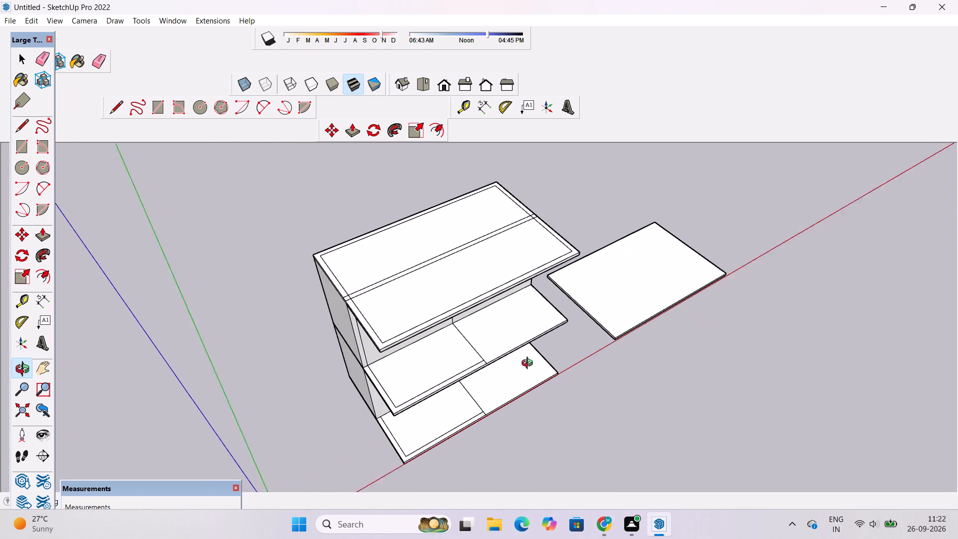
left_click_drag(529, 364, 533, 362)
left_click_drag(523, 363, 539, 399, "shift")
left_click_drag(540, 412, 537, 385)
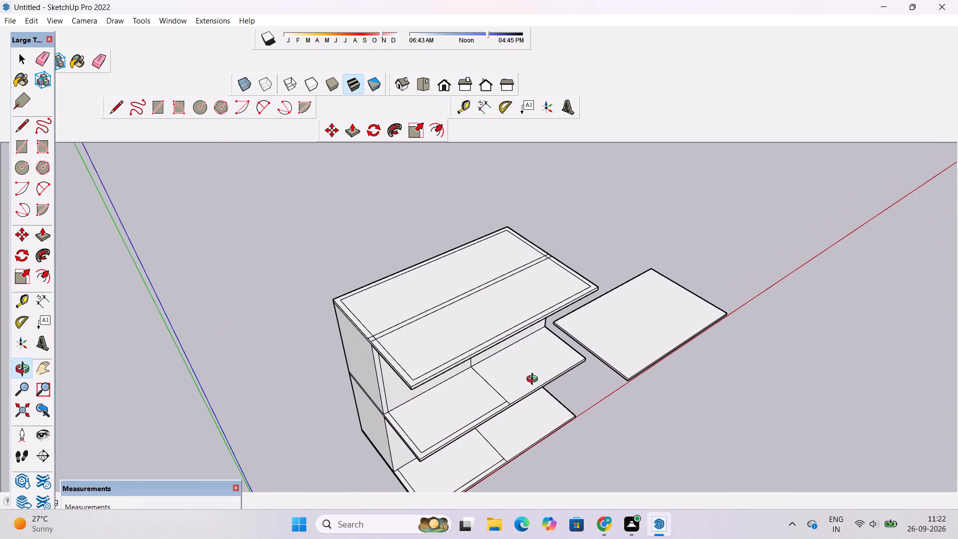
left_click(526, 381, "shift")
left_click_drag(528, 382, 528, 370)
left_click(528, 370)
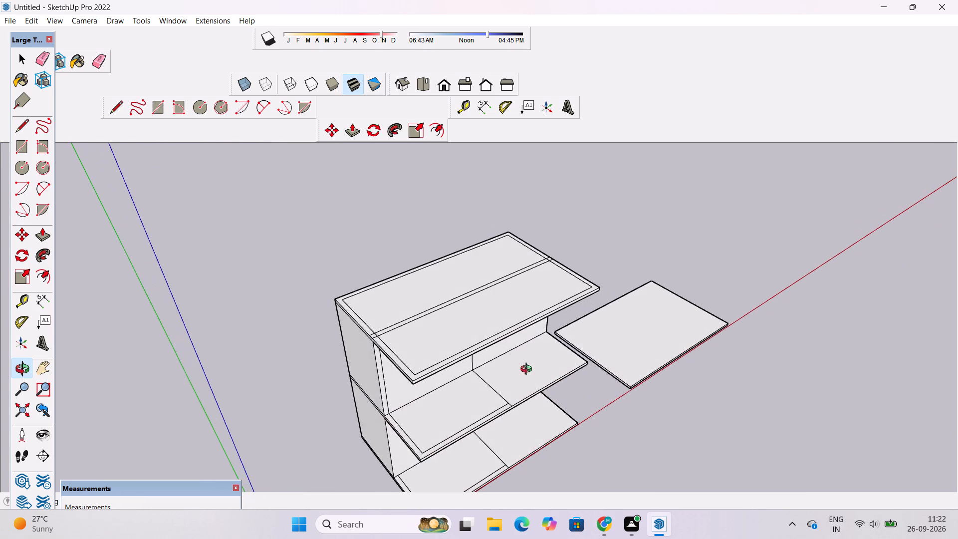
left_click_drag(528, 370, 536, 385, "shift")
scroll(536, 385, "up", 1)
left_click_drag(536, 385, 539, 379)
left_click_drag(539, 379, 551, 396, "shift")
scroll(551, 396, "down", 6)
left_click_drag(551, 396, 479, 342)
left_click_drag(479, 343, 492, 379)
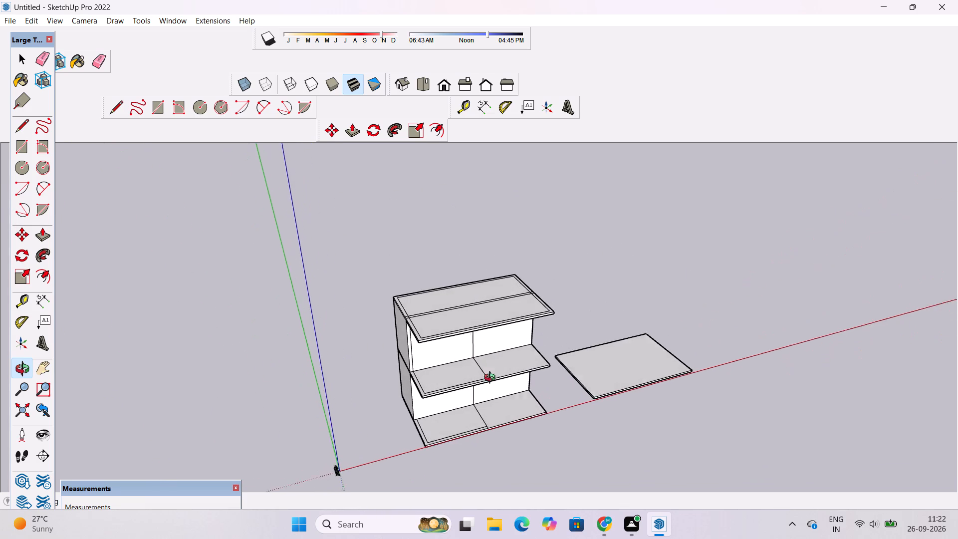
left_click_drag(492, 379, 498, 386)
left_click_drag(498, 386, 551, 399)
left_click_drag(551, 393, 550, 384, "shift")
left_click_drag(530, 379, 556, 382)
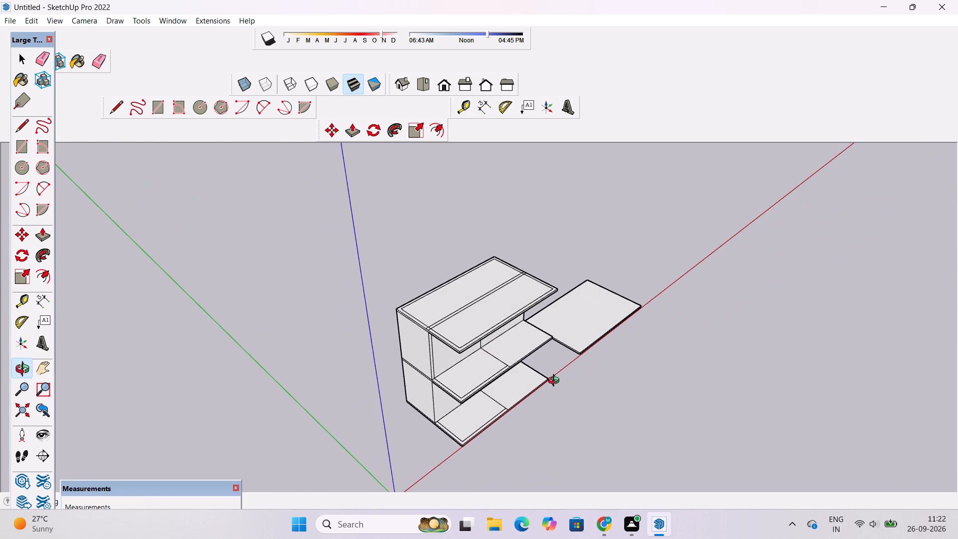
Inspect the side walls and slab overhangs of the two levels from the side and corner.
scroll(548, 374, "down", 2)
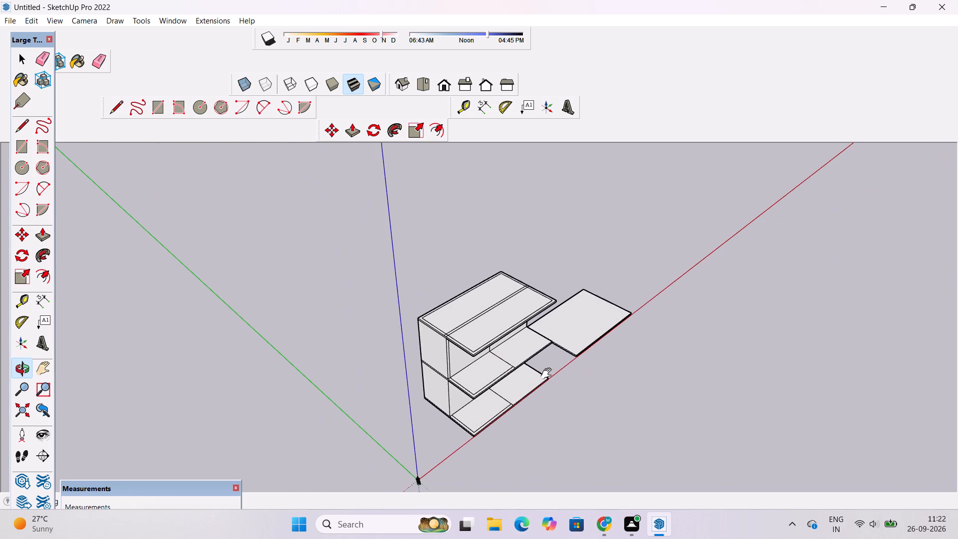
left_click_drag(548, 374, 554, 389, "shift")
scroll(536, 377, "up", 2)
left_click_drag(533, 377, 569, 378)
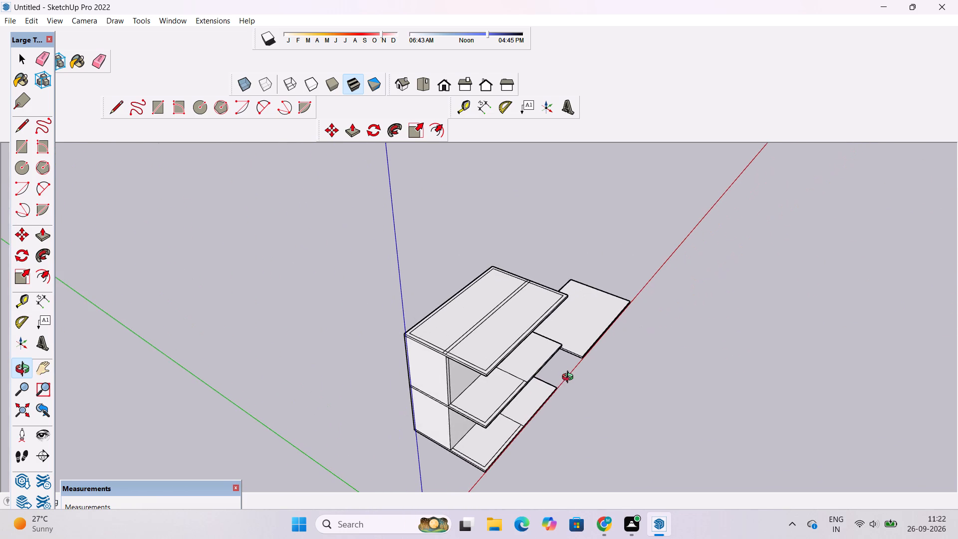
scroll(570, 378, "up", 3)
left_click_drag(570, 378, 546, 361)
left_click(546, 361)
left_click_drag(546, 361, 551, 350, "shift")
left_click_drag(548, 350, 554, 379)
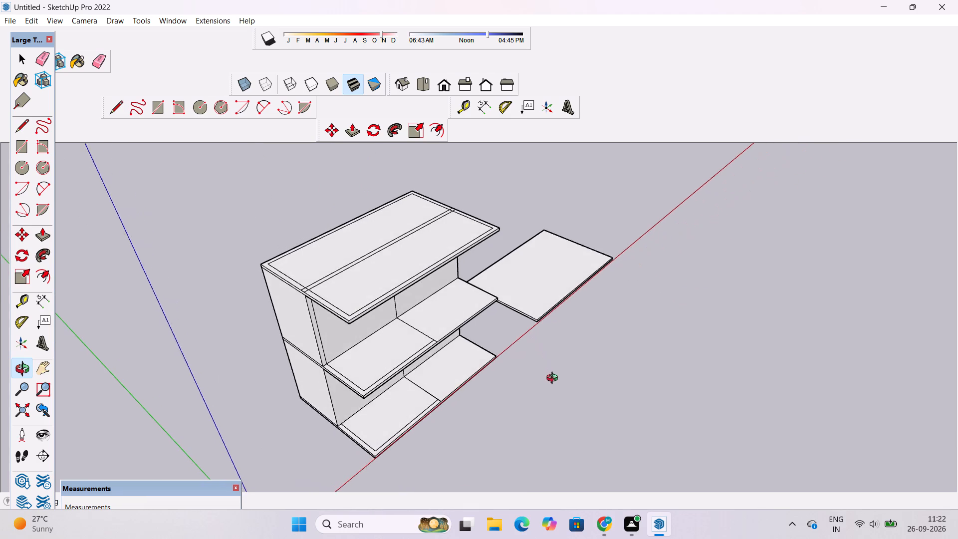
left_click_drag(554, 379, 555, 381)
left_click_drag(498, 332, 509, 347, "shift")
scroll(509, 336, "down", 2)
left_click_drag(509, 336, 512, 360)
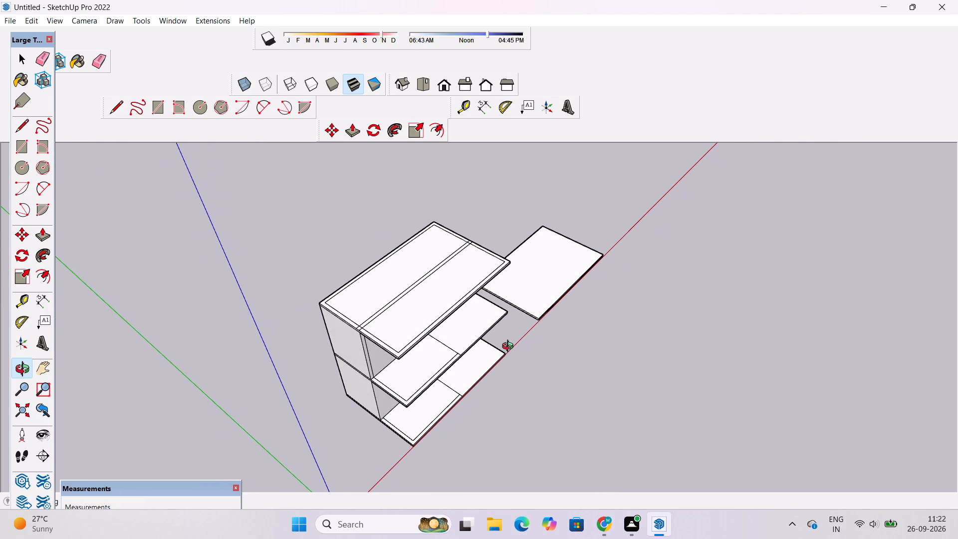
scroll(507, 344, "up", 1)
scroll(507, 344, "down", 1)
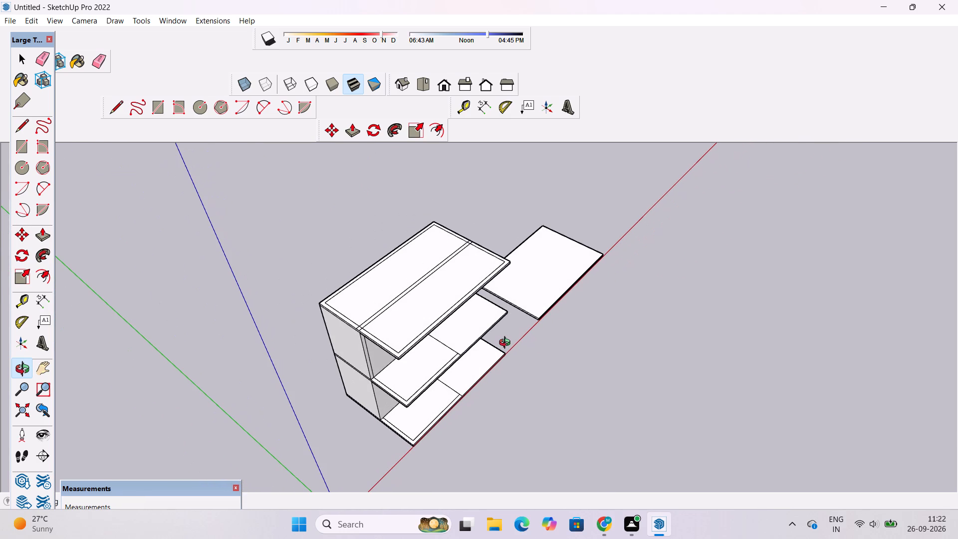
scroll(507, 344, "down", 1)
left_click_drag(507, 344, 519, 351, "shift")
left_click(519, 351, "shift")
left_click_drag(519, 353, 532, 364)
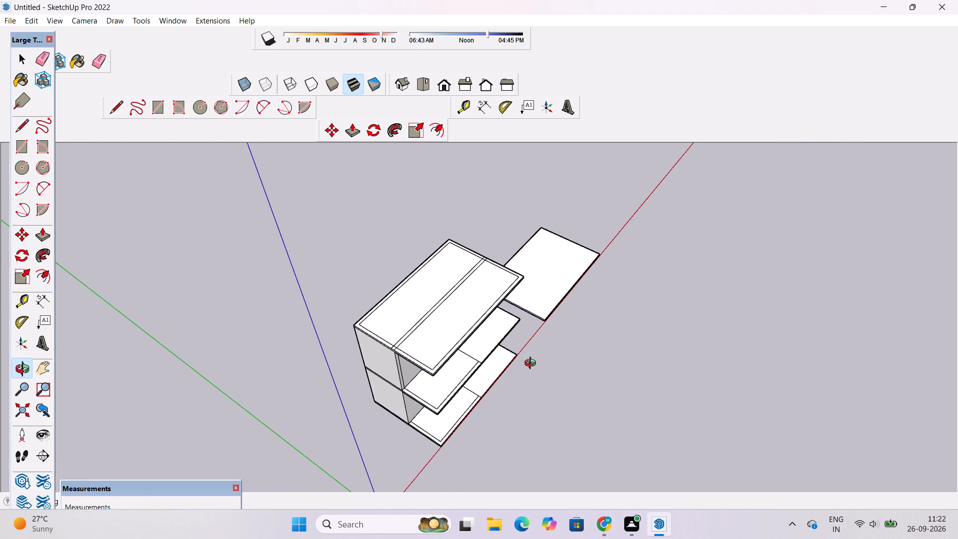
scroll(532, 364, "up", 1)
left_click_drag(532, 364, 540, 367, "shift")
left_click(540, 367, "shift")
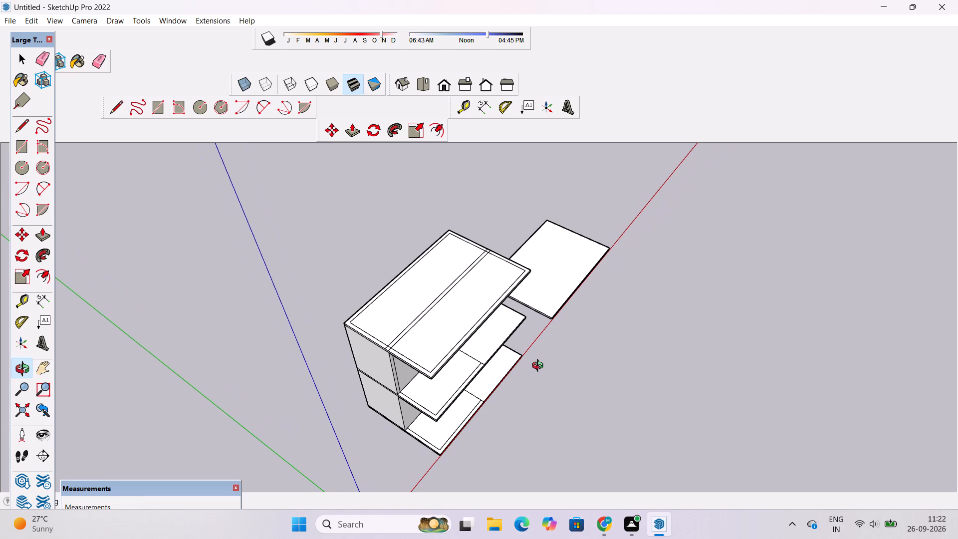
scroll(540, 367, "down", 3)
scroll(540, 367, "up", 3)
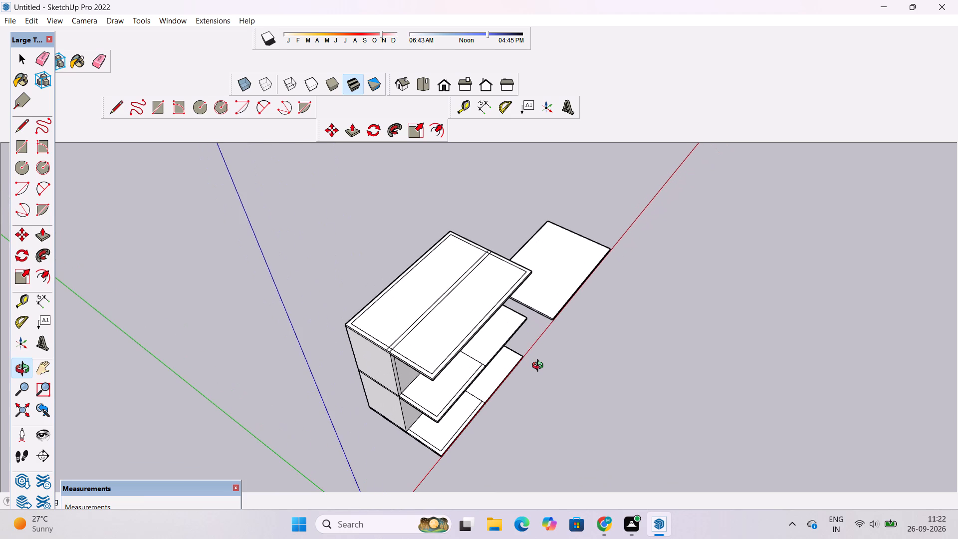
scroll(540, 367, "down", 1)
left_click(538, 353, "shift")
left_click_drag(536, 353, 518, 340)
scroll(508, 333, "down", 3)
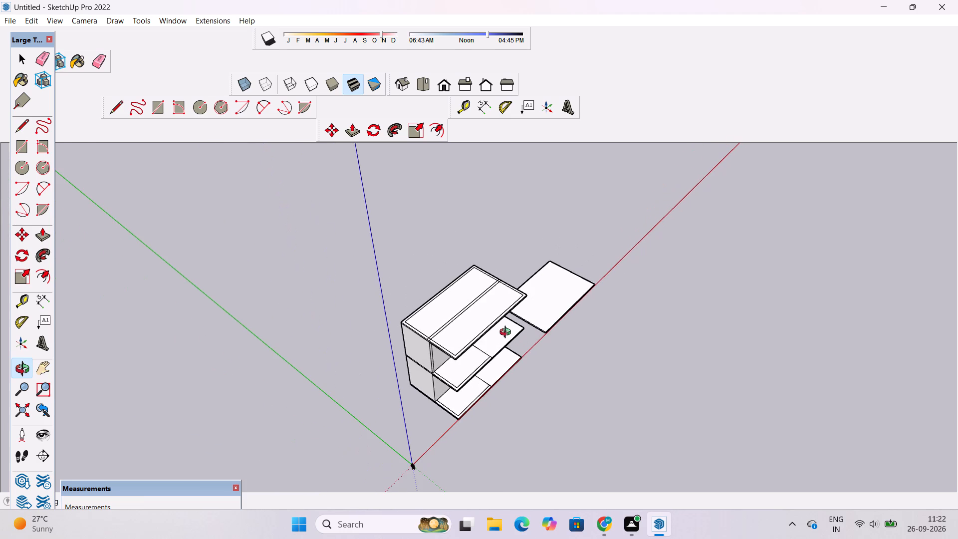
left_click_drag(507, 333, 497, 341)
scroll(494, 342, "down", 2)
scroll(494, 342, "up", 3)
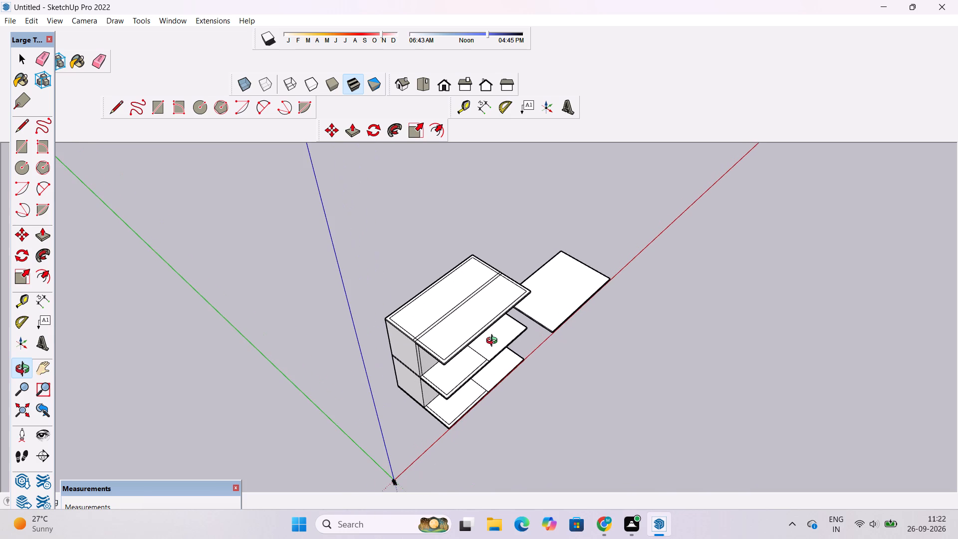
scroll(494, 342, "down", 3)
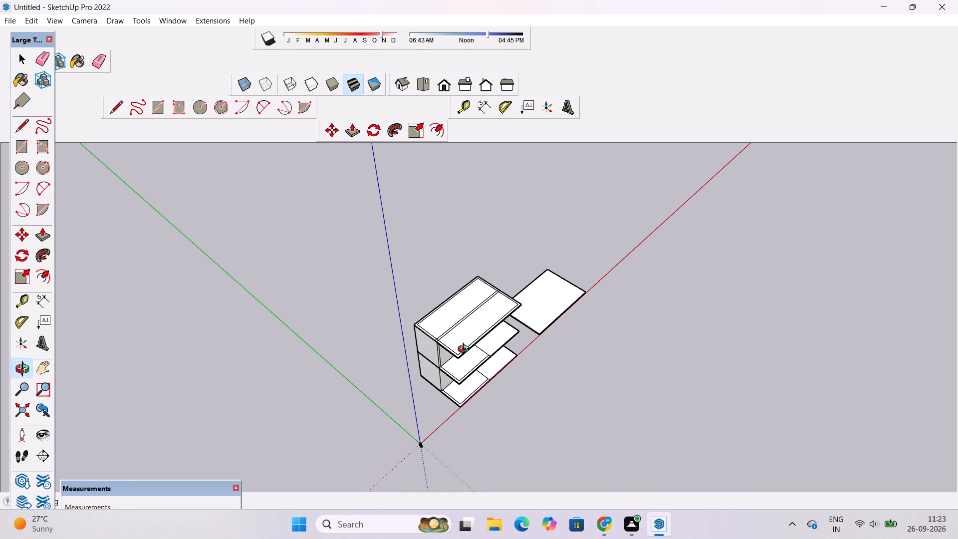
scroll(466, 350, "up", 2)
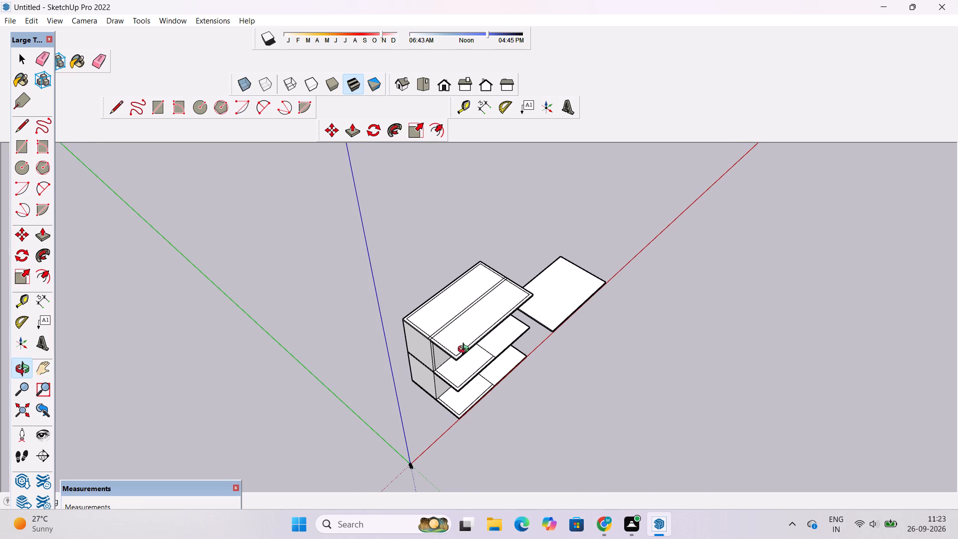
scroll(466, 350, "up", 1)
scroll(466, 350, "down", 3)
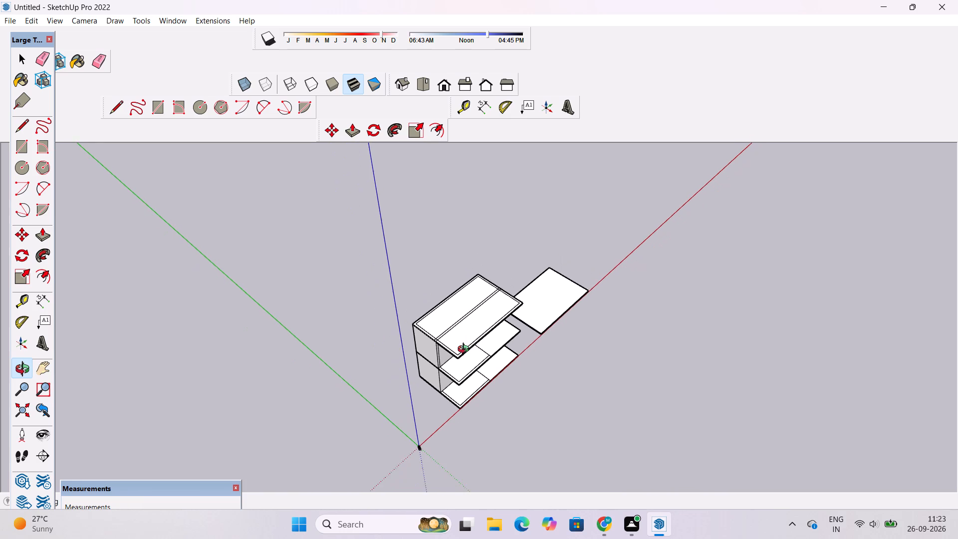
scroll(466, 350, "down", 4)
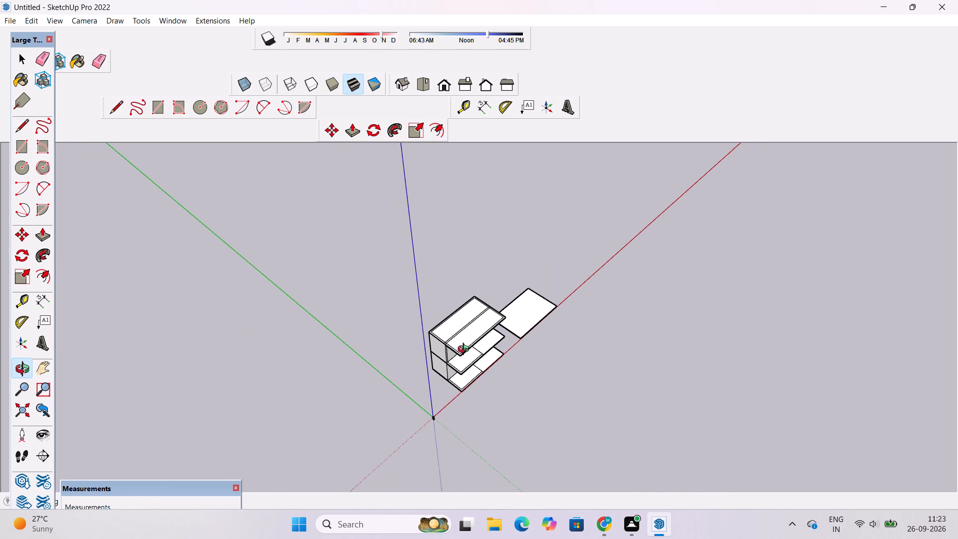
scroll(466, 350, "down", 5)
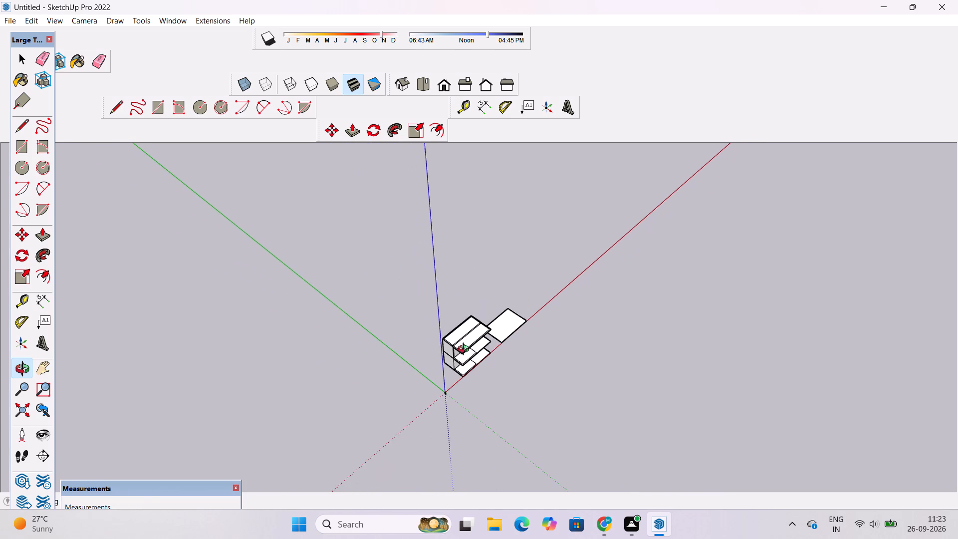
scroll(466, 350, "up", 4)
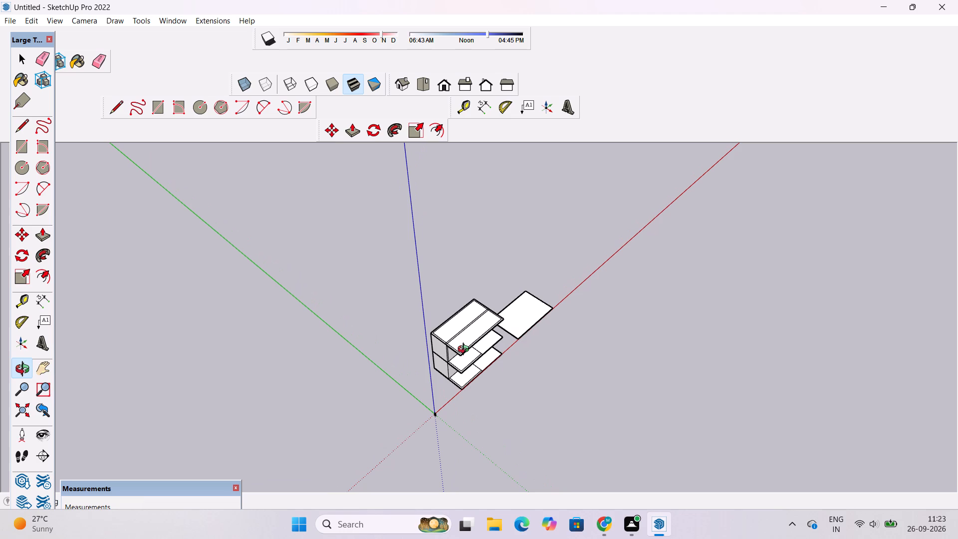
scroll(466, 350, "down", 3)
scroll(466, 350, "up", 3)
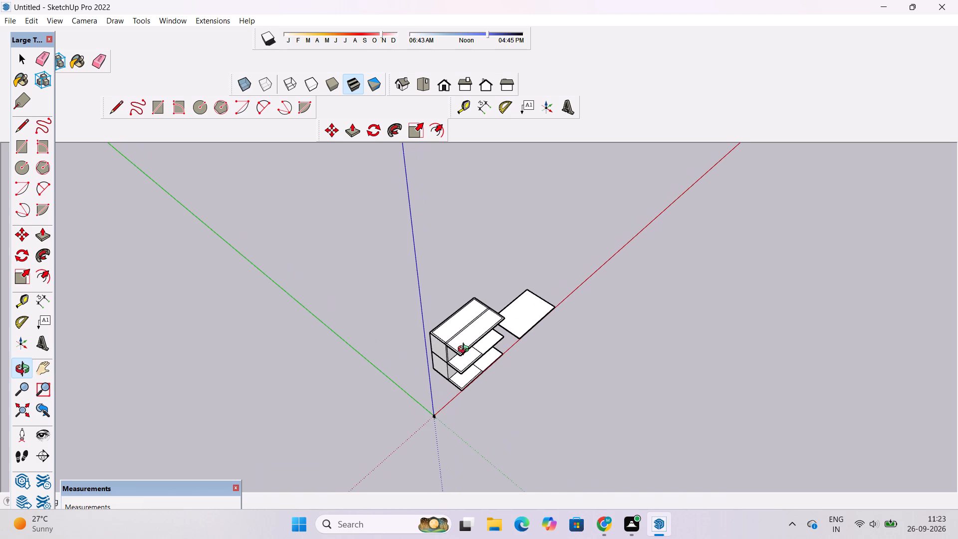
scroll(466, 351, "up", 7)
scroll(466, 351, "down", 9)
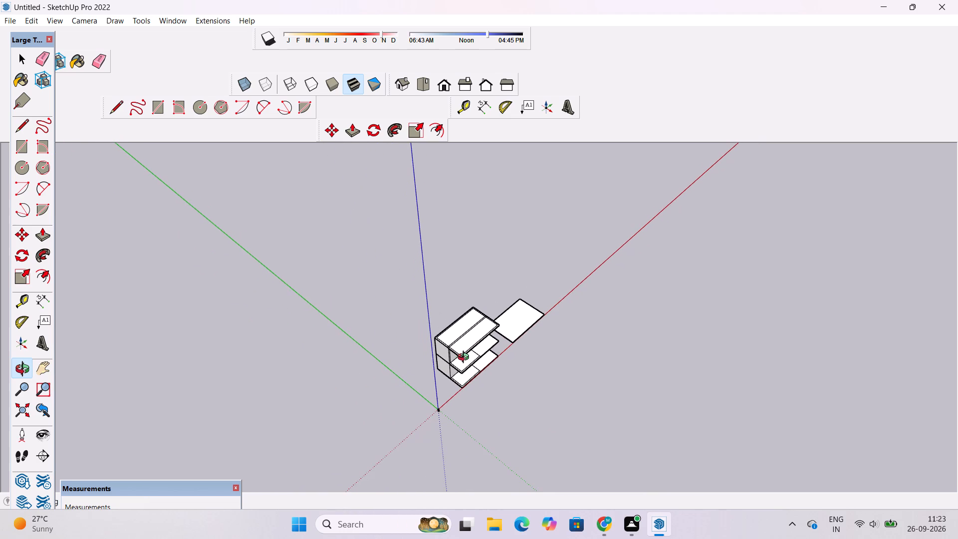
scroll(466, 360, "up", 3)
Inspect the stacked levels from above, at the open front and over the top slab, along with the separate ground slab.
left_click_drag(493, 358, 480, 381, "shift")
left_click(480, 381, "shift")
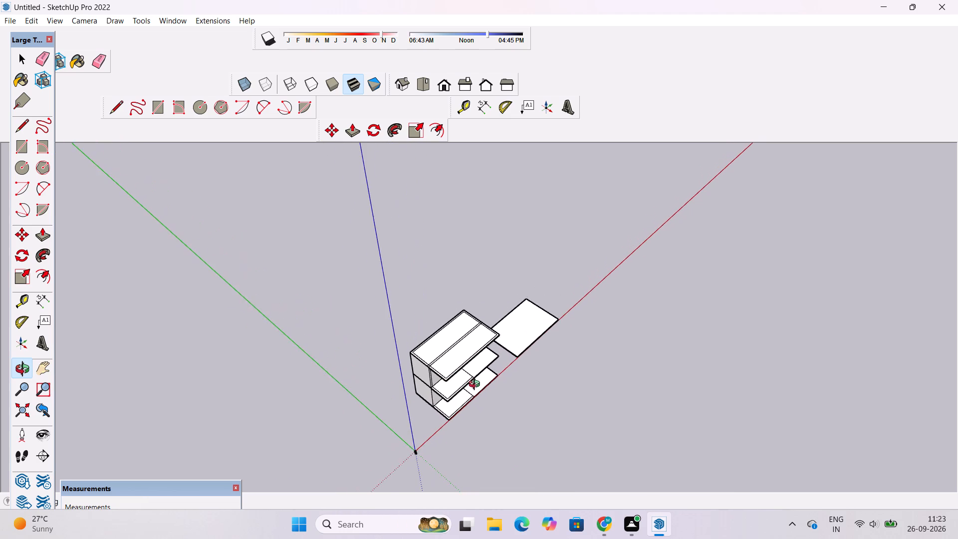
scroll(475, 387, "up", 3)
left_click_drag(475, 387, 450, 378)
left_click(450, 378)
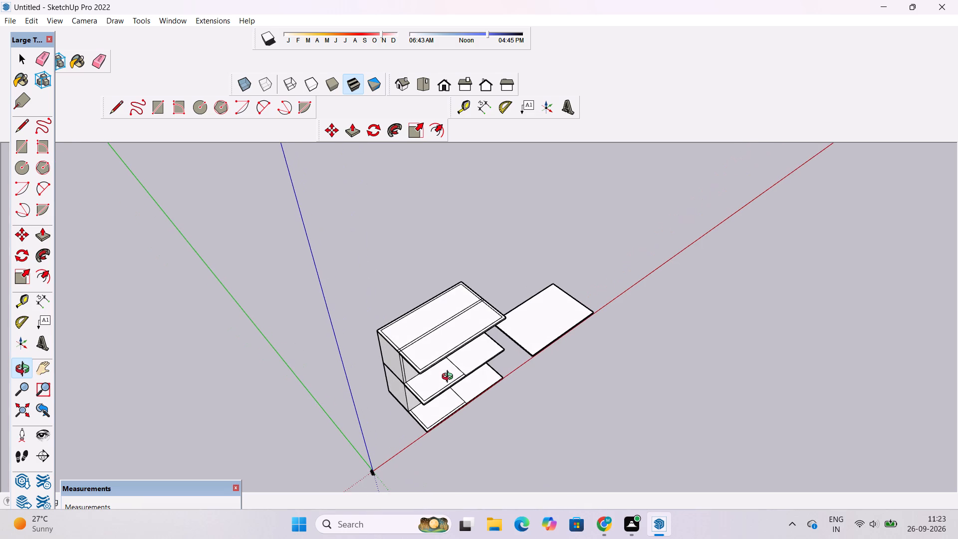
left_click_drag(447, 375, 613, 241)
left_click(613, 241)
left_click_drag(571, 336, 343, 373)
scroll(497, 318, "up", 4)
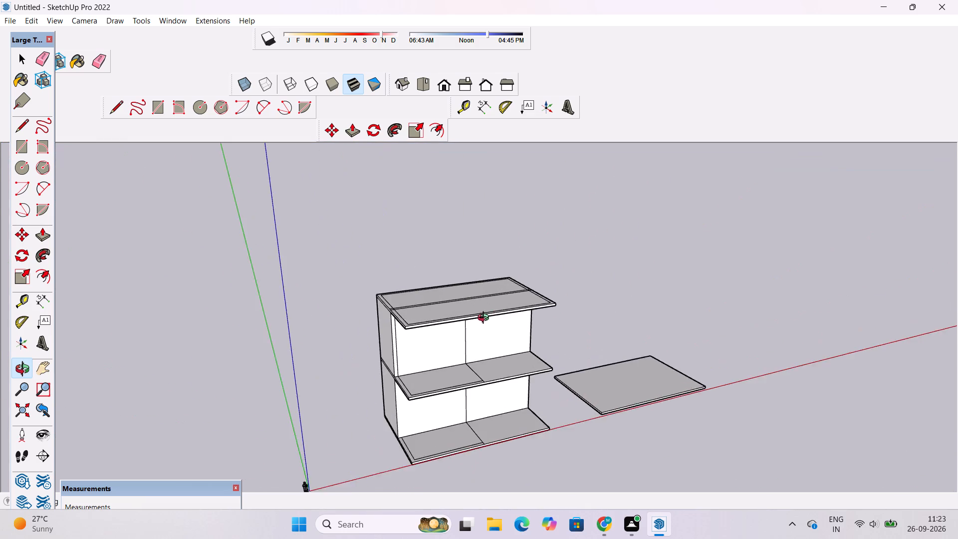
left_click_drag(459, 332, 615, 352)
scroll(478, 331, "up", 4)
left_click_drag(478, 332, 480, 387)
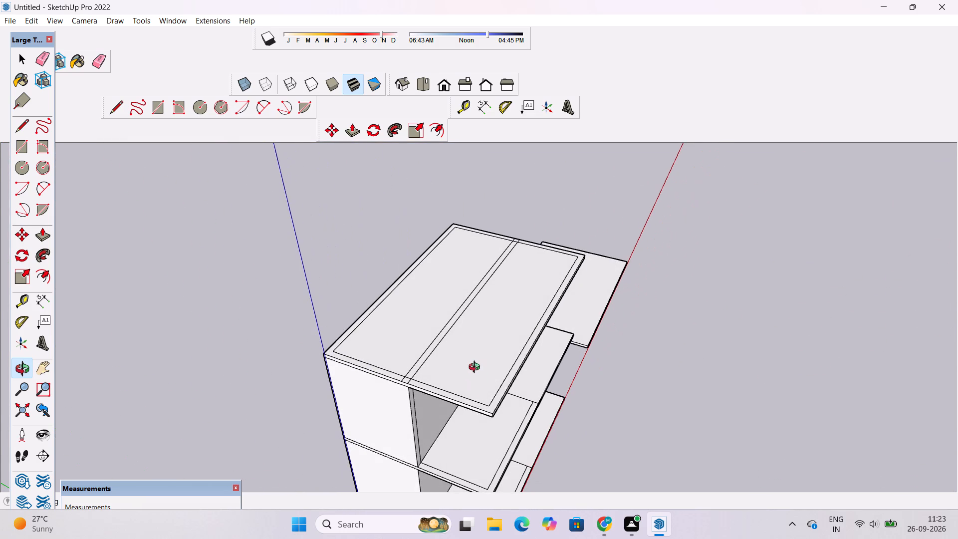
Examine the wall outline and middle wall strip on the top slab, and its edge over the levels below.
scroll(477, 368, "down", 3)
scroll(470, 360, "up", 1)
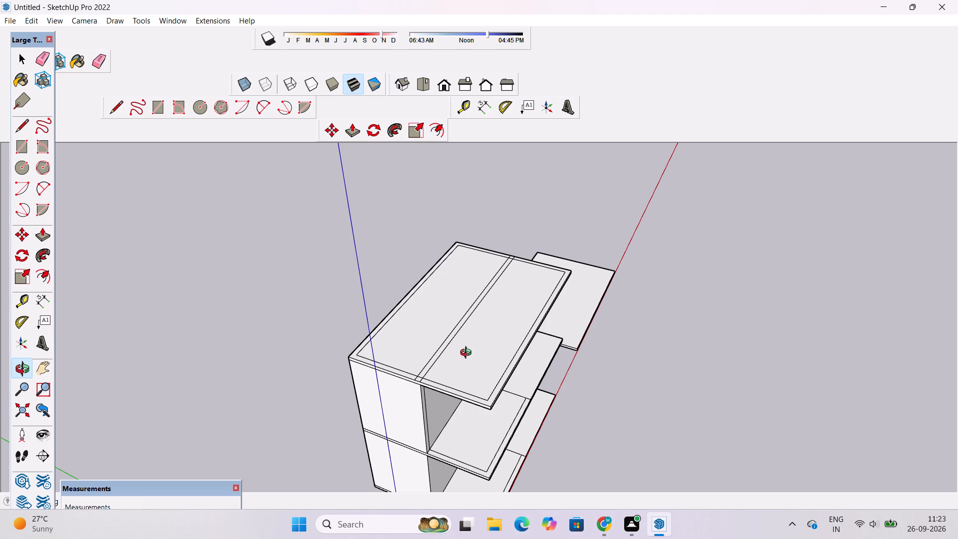
scroll(468, 354, "up", 3)
left_click_drag(468, 358, 463, 382)
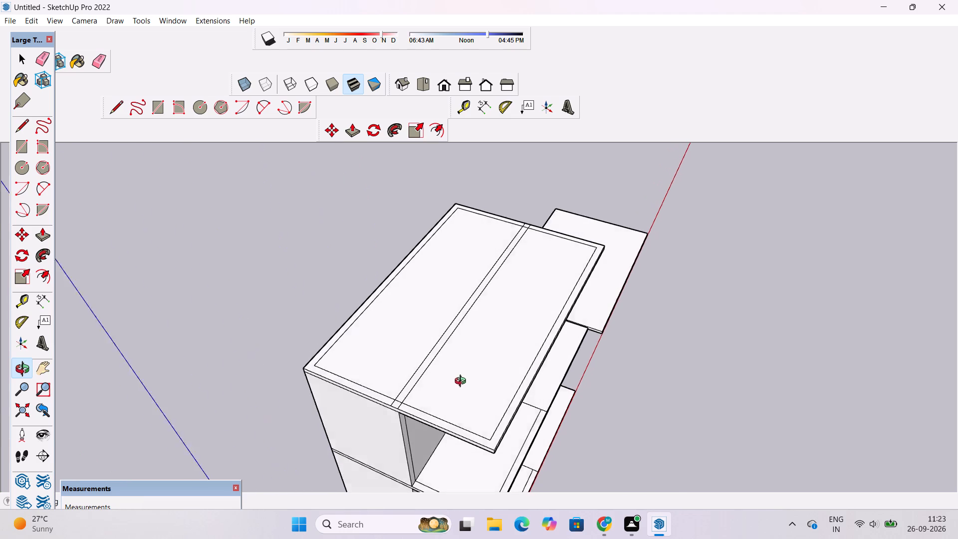
left_click_drag(463, 382, 462, 383)
left_click(462, 384)
left_click(460, 390, "shift")
left_click(458, 387)
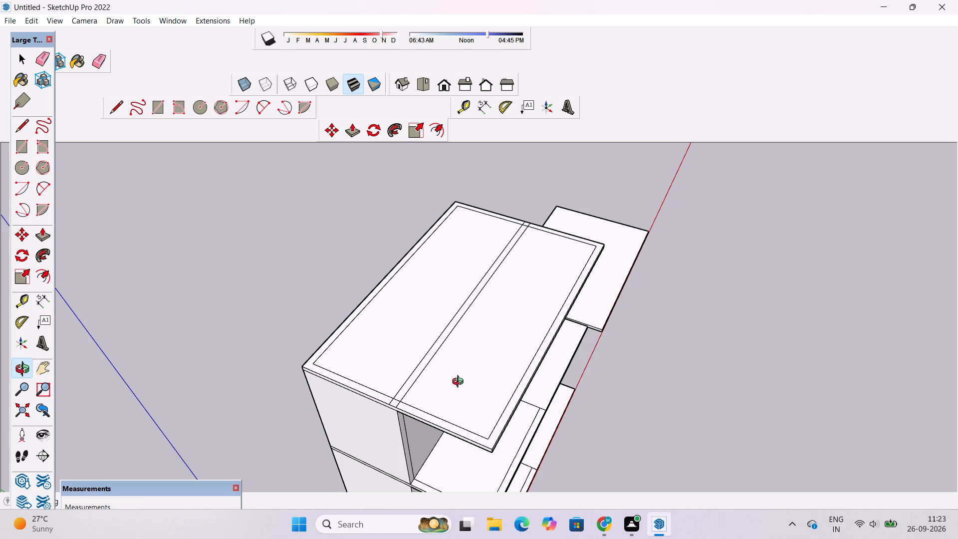
left_click_drag(472, 395, 463, 395)
left_click_drag(463, 395, 449, 385)
left_click(449, 385, "shift")
left_click_drag(449, 385, 450, 391)
left_click(450, 391)
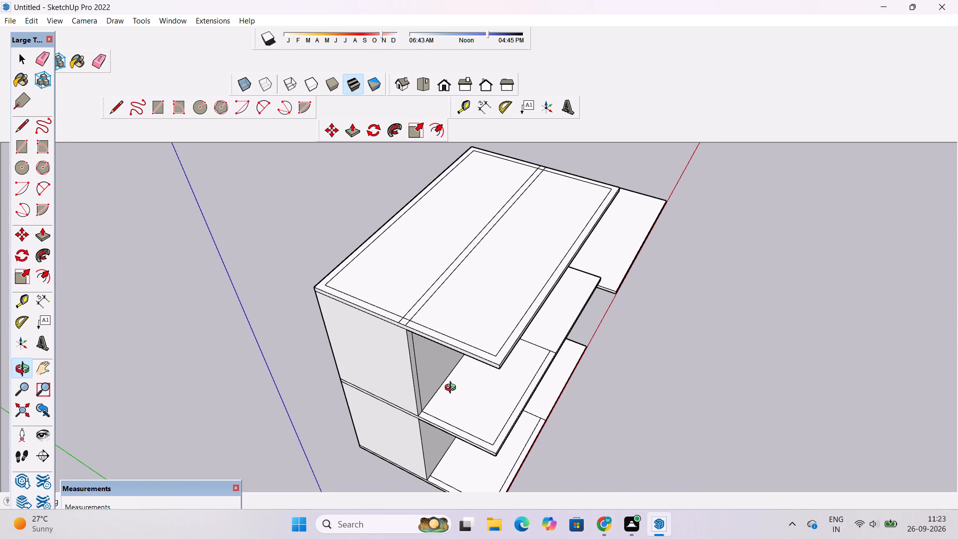
left_click_drag(456, 386, 461, 429)
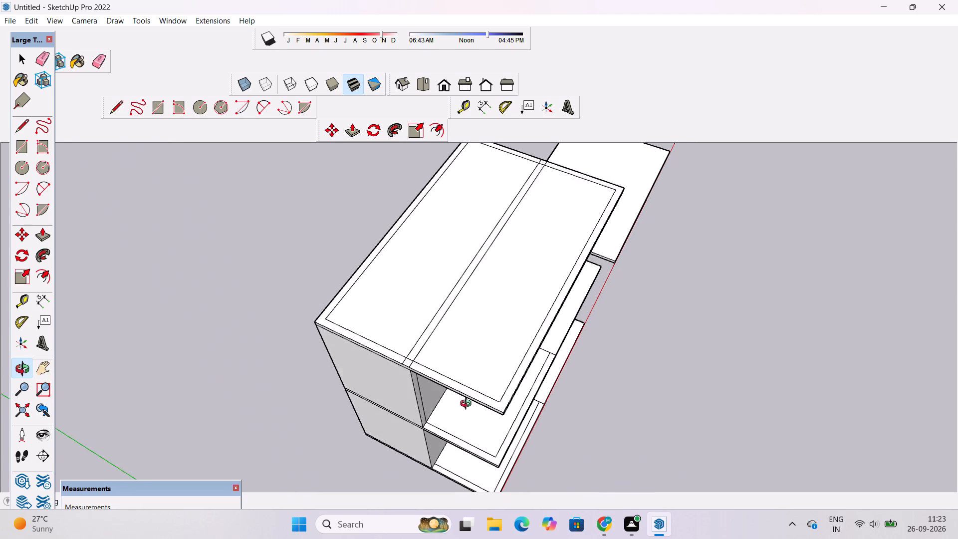
scroll(470, 397, "up", 3)
left_click_drag(494, 376, 448, 382, "shift")
left_click_drag(448, 385, 437, 386)
left_click_drag(437, 385, 418, 388, "shift")
left_click_drag(418, 389, 406, 391)
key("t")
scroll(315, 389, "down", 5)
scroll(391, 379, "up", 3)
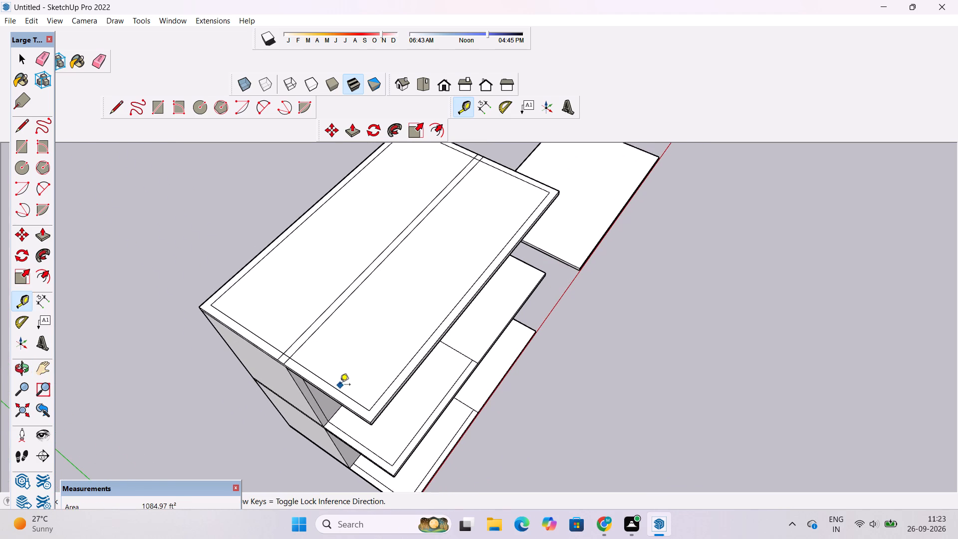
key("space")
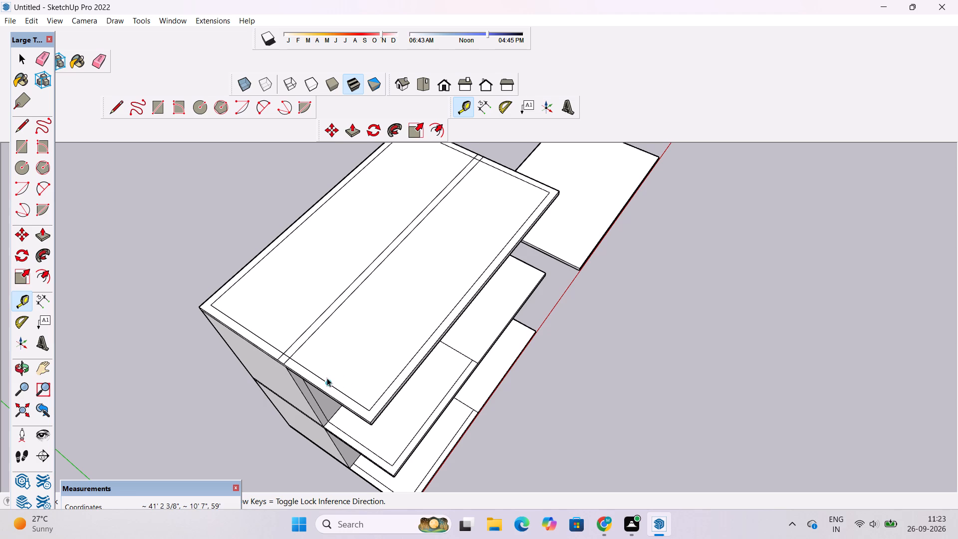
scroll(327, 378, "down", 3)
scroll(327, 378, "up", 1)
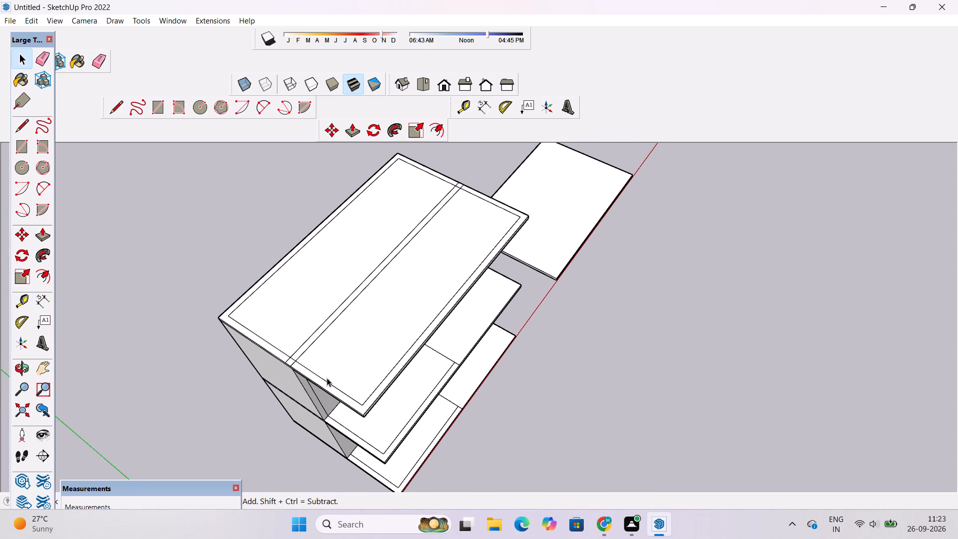
Inspect the side walls of both levels and the slab overhangs from the raised corner.
key("o")
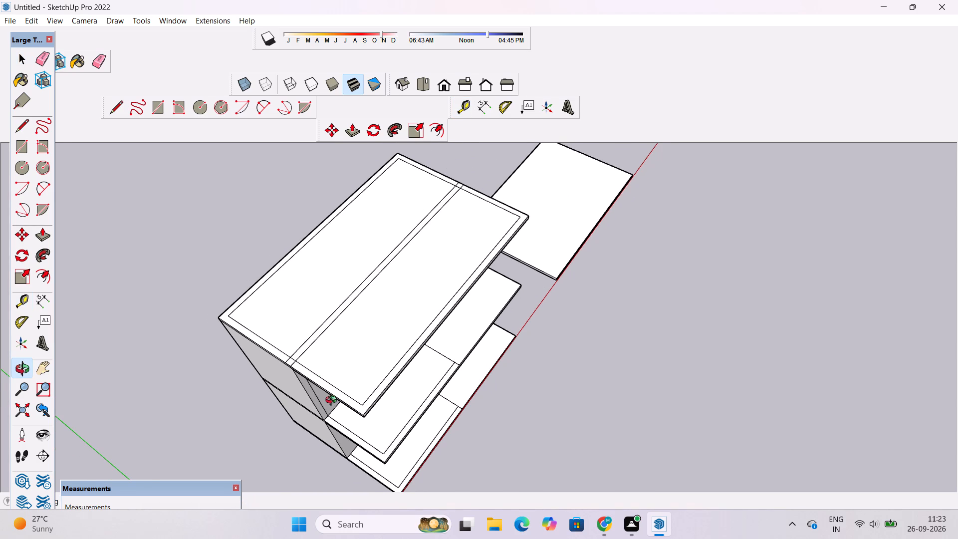
left_click_drag(333, 401, 329, 390)
double_click(329, 390)
left_click_drag(347, 394, 338, 386)
left_click(338, 386)
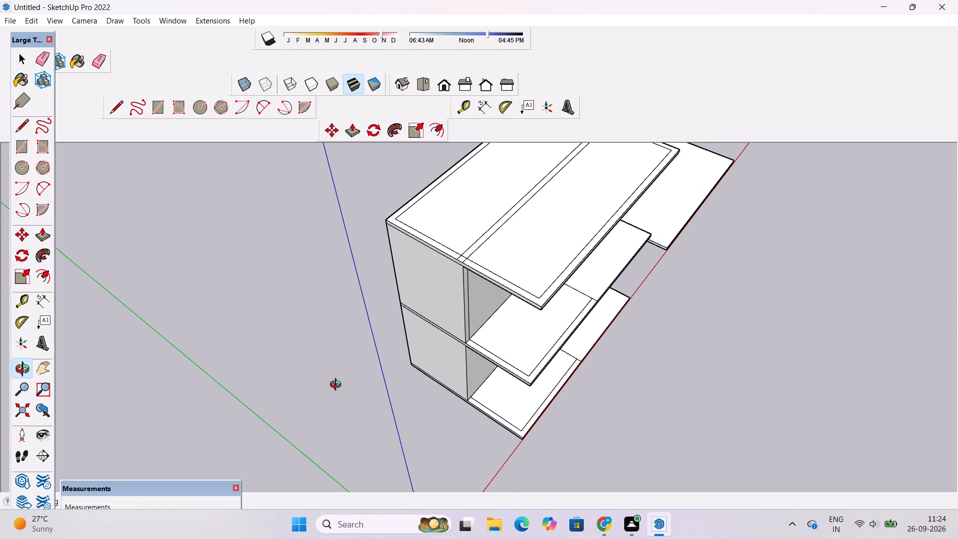
scroll(338, 386, "up", 1)
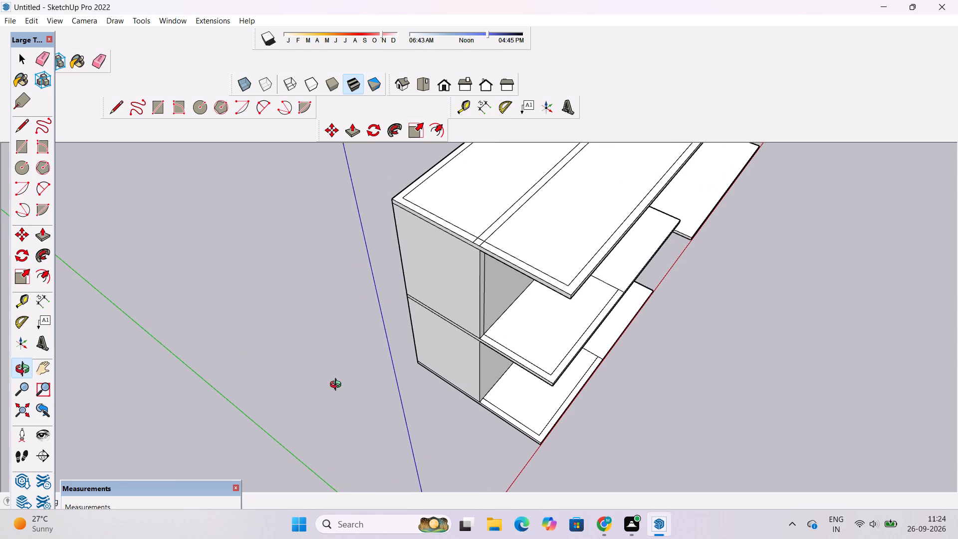
scroll(338, 380, "down", 4)
scroll(338, 380, "up", 5)
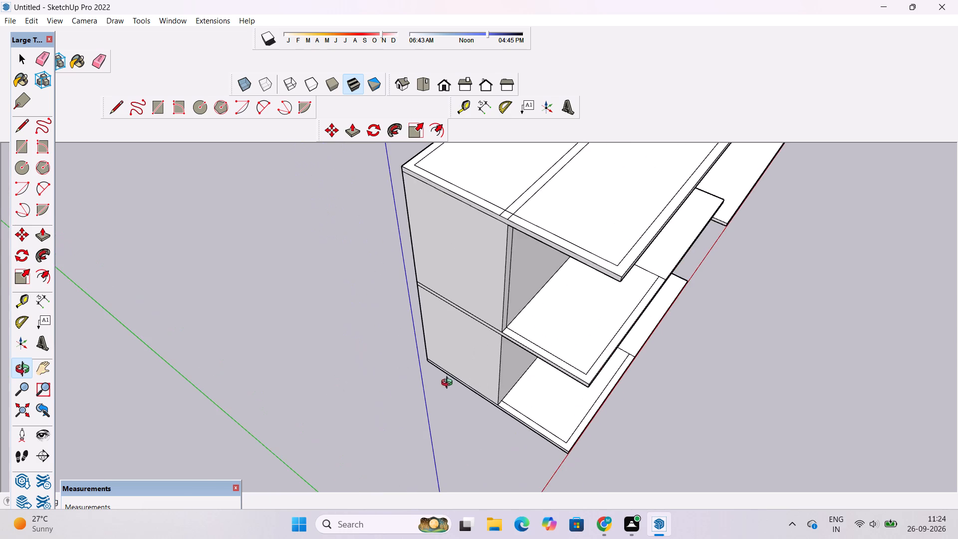
left_click_drag(449, 383, 382, 401, "shift")
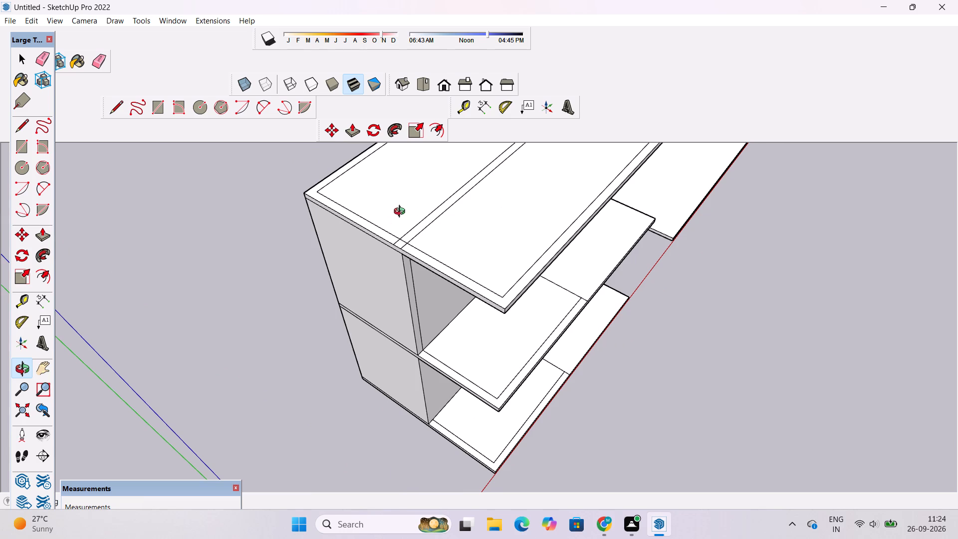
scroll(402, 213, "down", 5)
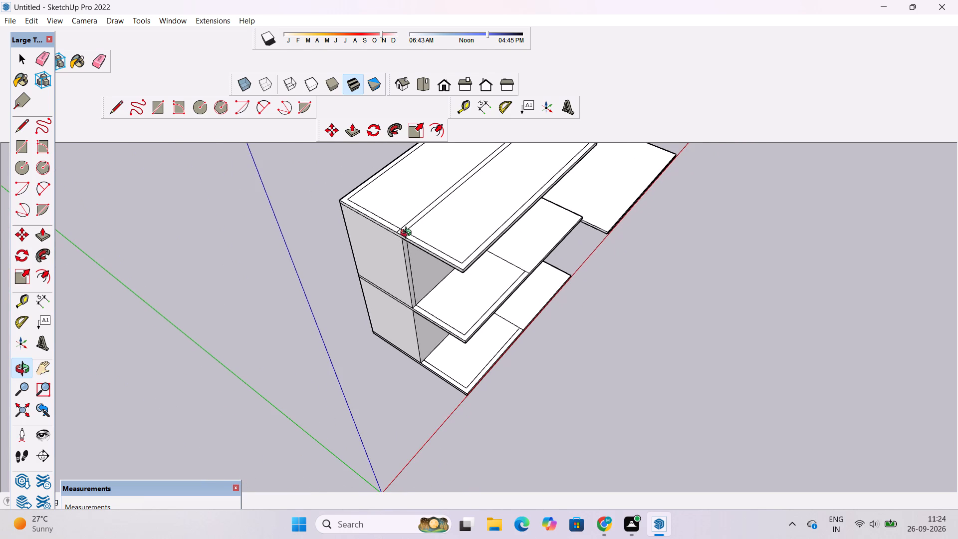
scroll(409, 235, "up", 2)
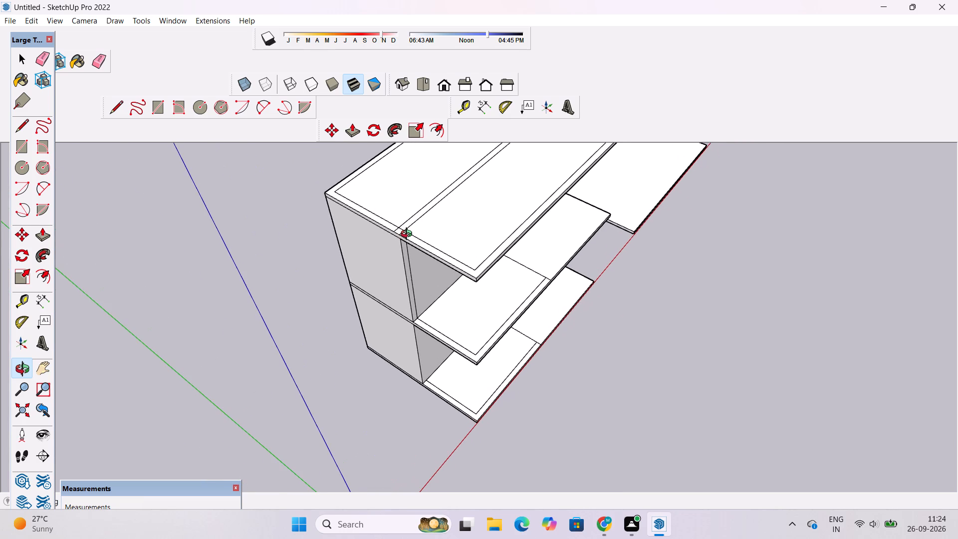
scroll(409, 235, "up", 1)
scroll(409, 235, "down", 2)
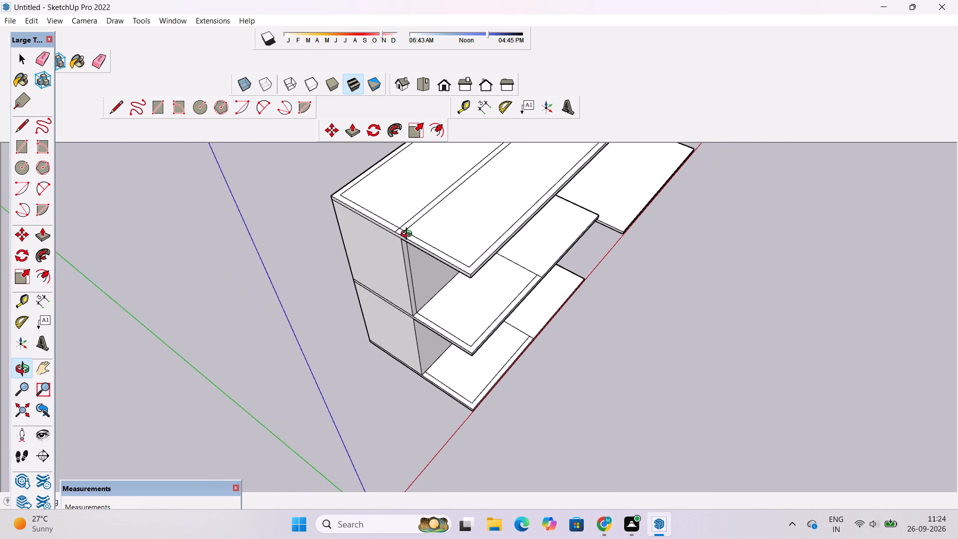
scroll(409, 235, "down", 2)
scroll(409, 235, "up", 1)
Examine the front edges and room outlines of the three stacked slabs and the rear wall between them from above.
left_click_drag(480, 246, 415, 275, "shift")
left_click(413, 276)
left_click_drag(418, 284, 388, 280)
left_click_drag(431, 243, 339, 282, "shift")
scroll(333, 277, "up", 4)
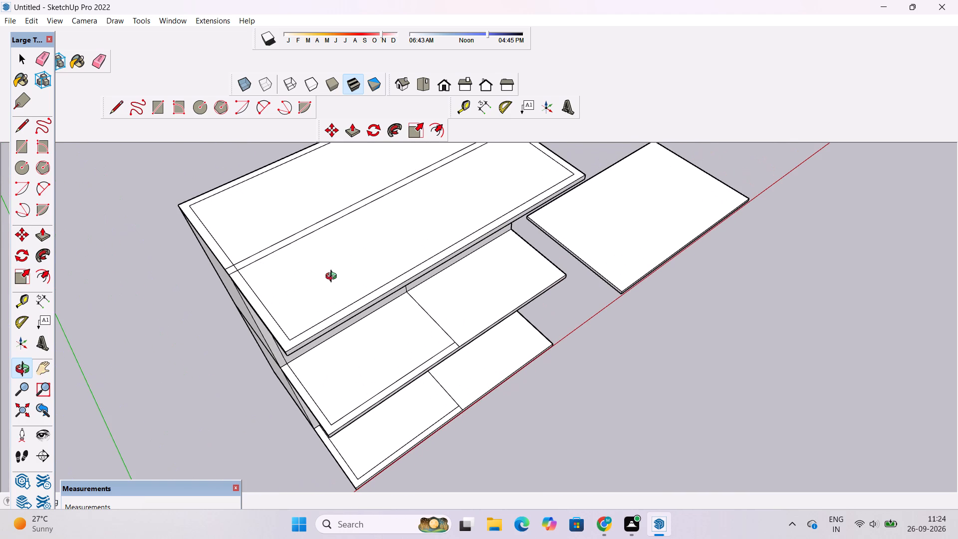
scroll(333, 277, "down", 3)
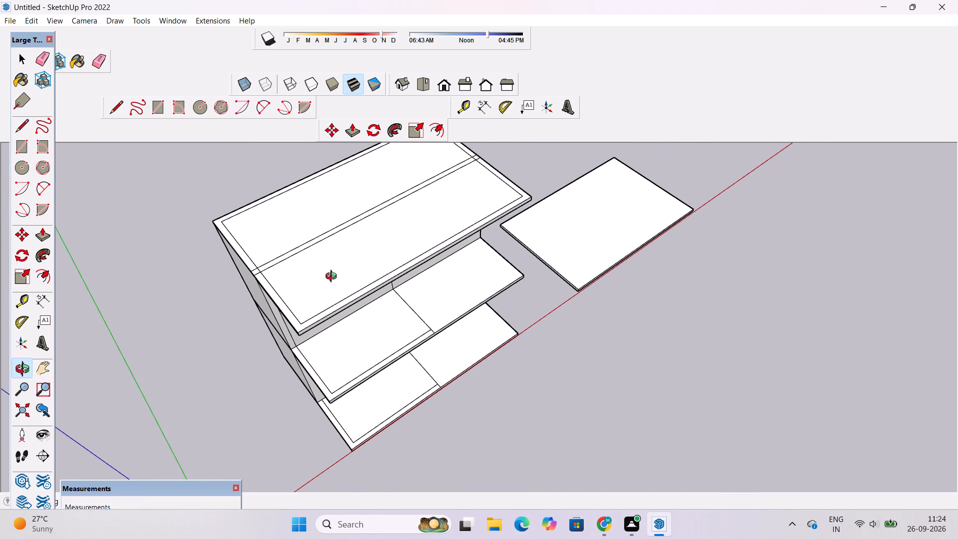
scroll(331, 270, "up", 4)
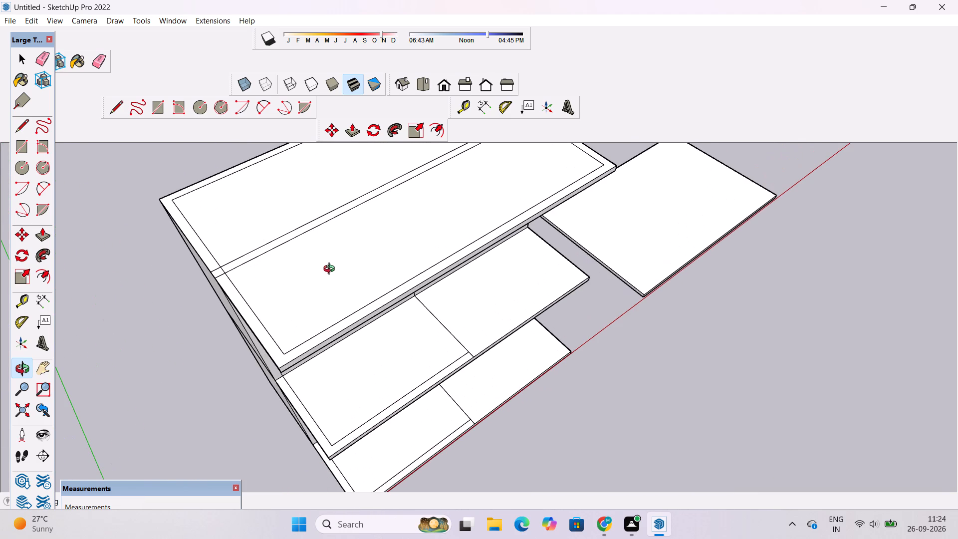
scroll(331, 268, "up", 3)
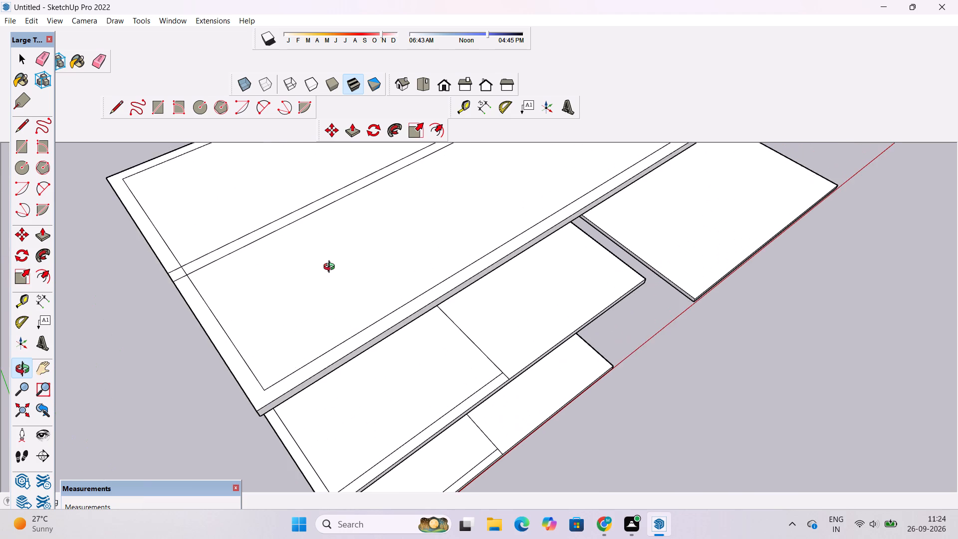
scroll(331, 268, "down", 2)
scroll(331, 268, "up", 2)
scroll(331, 268, "down", 4)
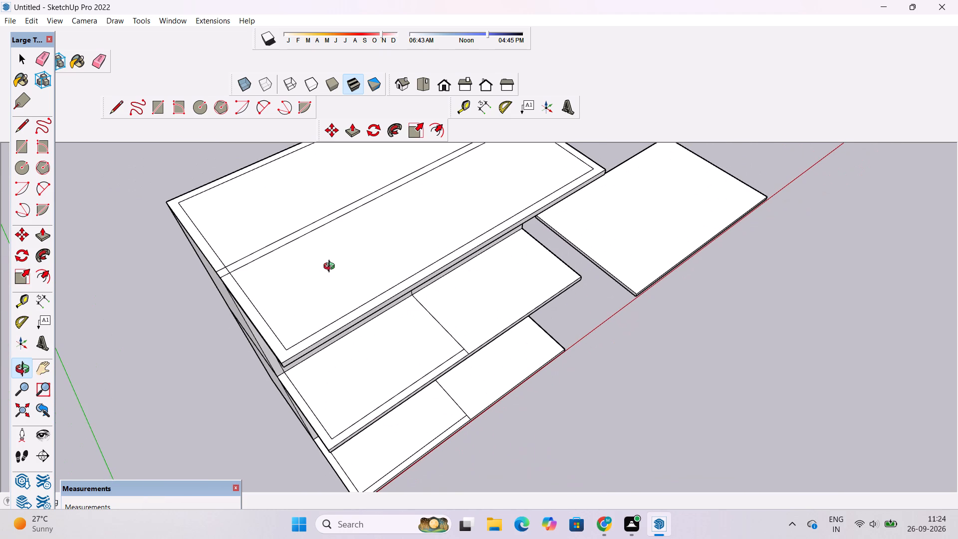
left_click_drag(348, 294, 291, 277)
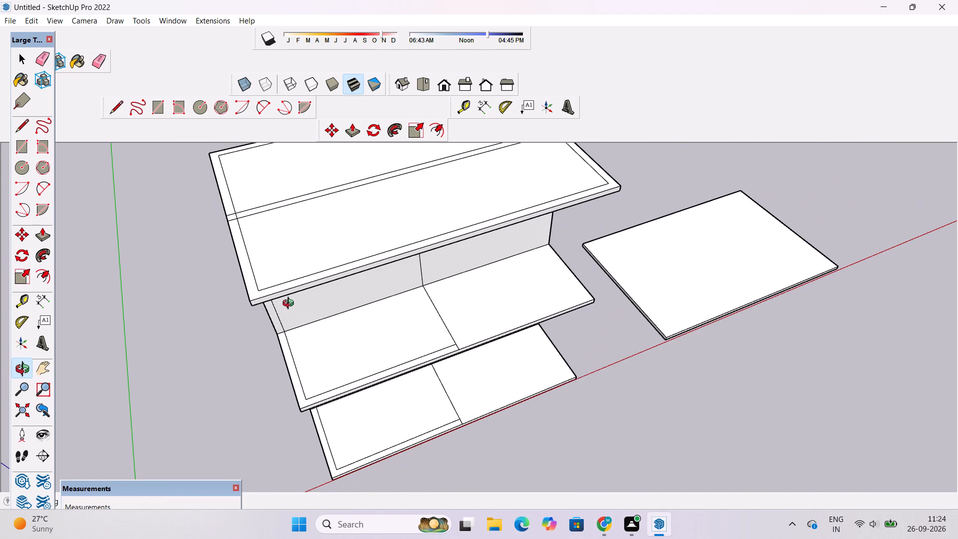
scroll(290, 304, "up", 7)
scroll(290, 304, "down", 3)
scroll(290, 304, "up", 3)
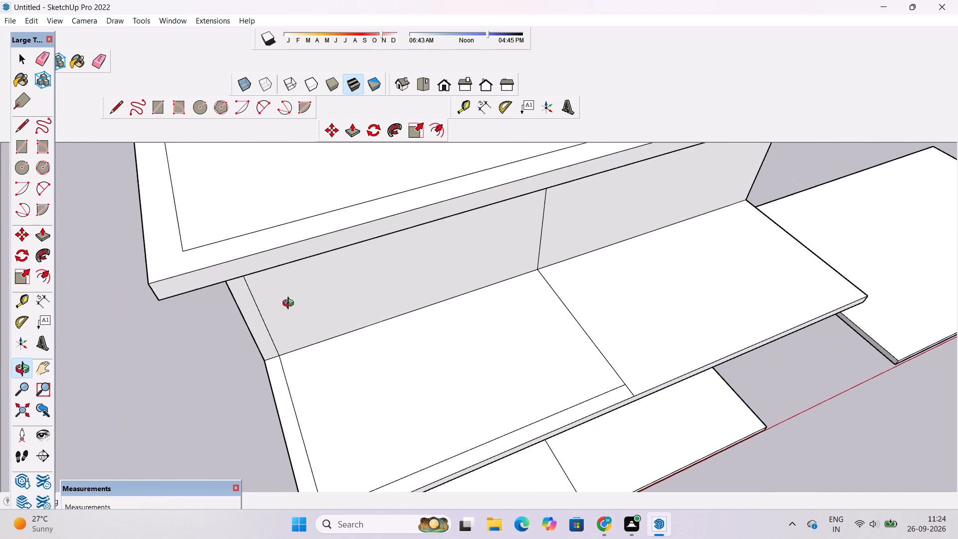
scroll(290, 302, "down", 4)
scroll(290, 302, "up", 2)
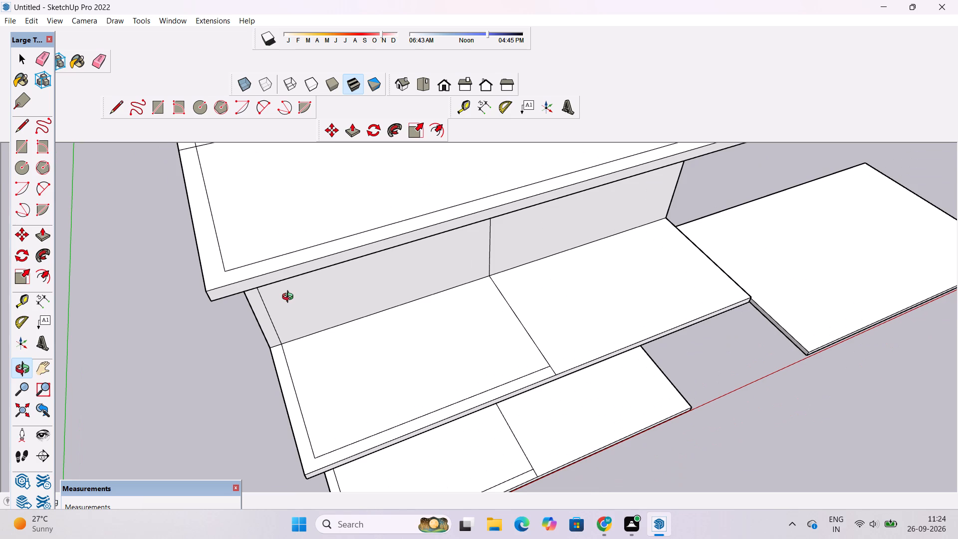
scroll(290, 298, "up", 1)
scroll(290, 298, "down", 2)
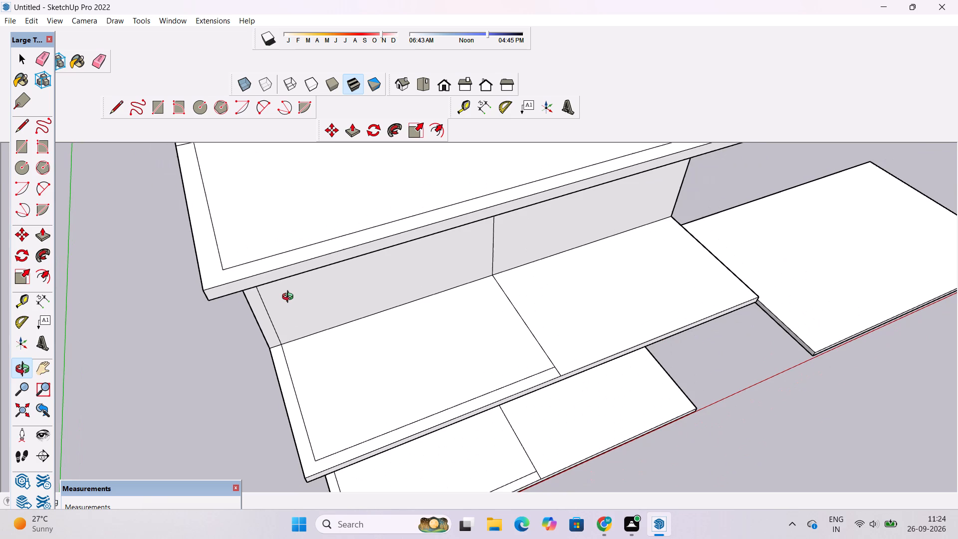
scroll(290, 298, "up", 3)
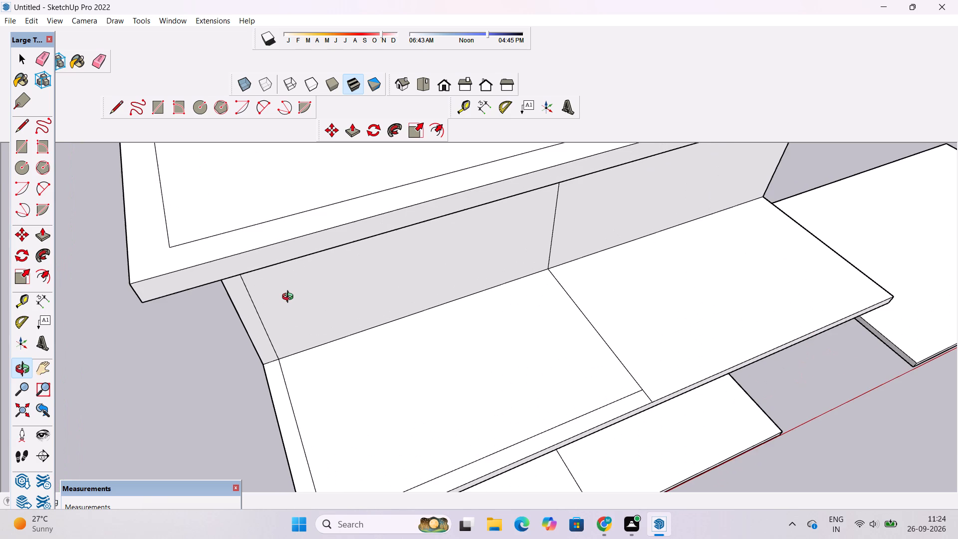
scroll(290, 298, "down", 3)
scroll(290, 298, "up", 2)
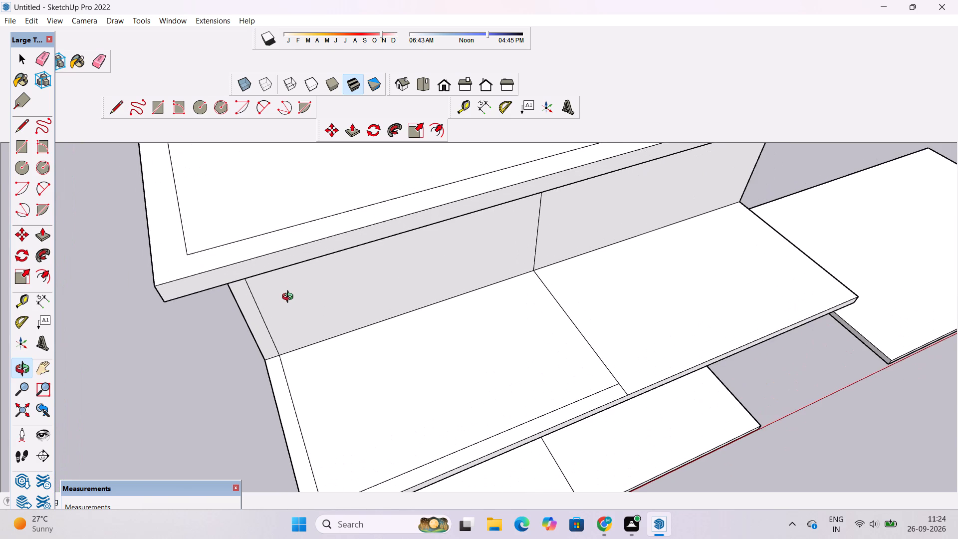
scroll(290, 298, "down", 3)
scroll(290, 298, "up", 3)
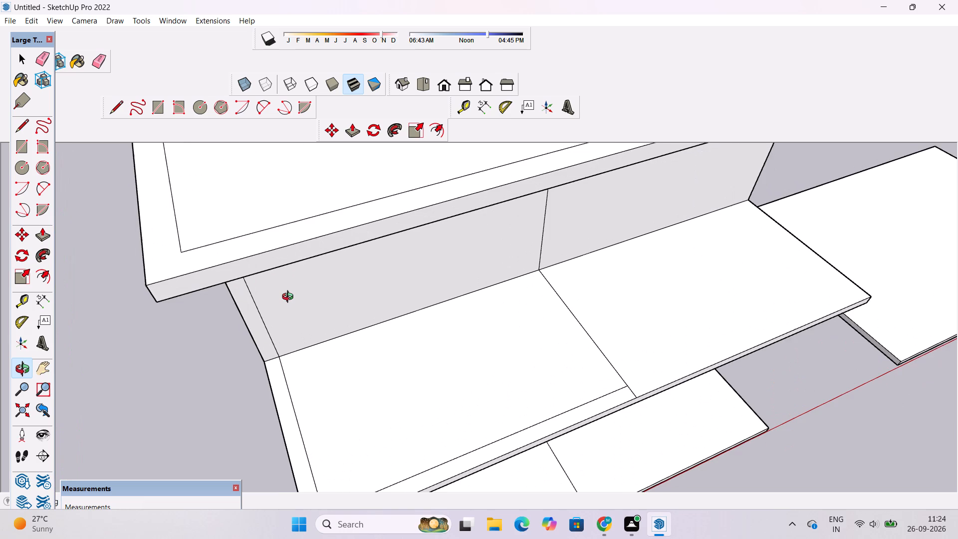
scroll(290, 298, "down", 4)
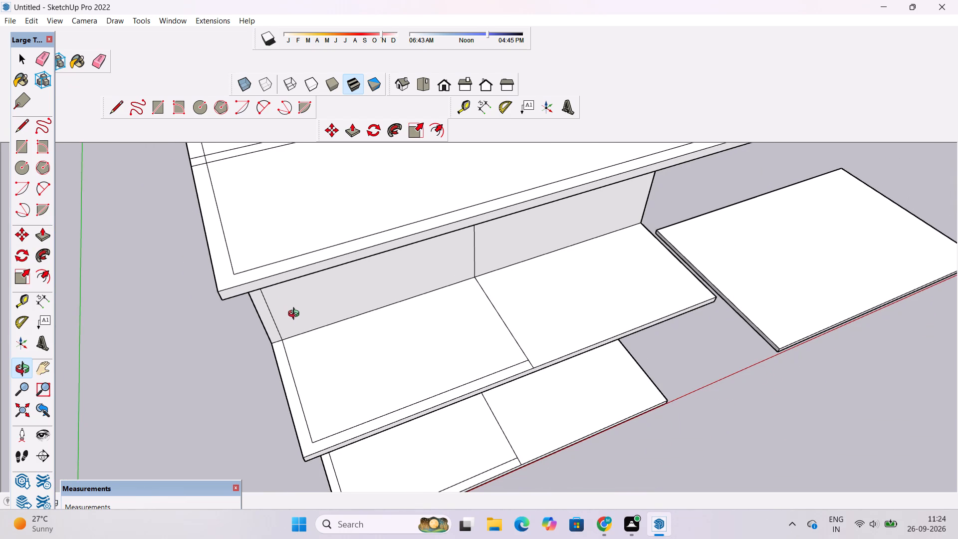
Inspect the three stacked slabs and the rear walls of both levels from above and from the front.
left_click_drag(310, 333, 215, 338)
left_click_drag(325, 377, 316, 355)
left_click(316, 351)
scroll(315, 349, "down", 4)
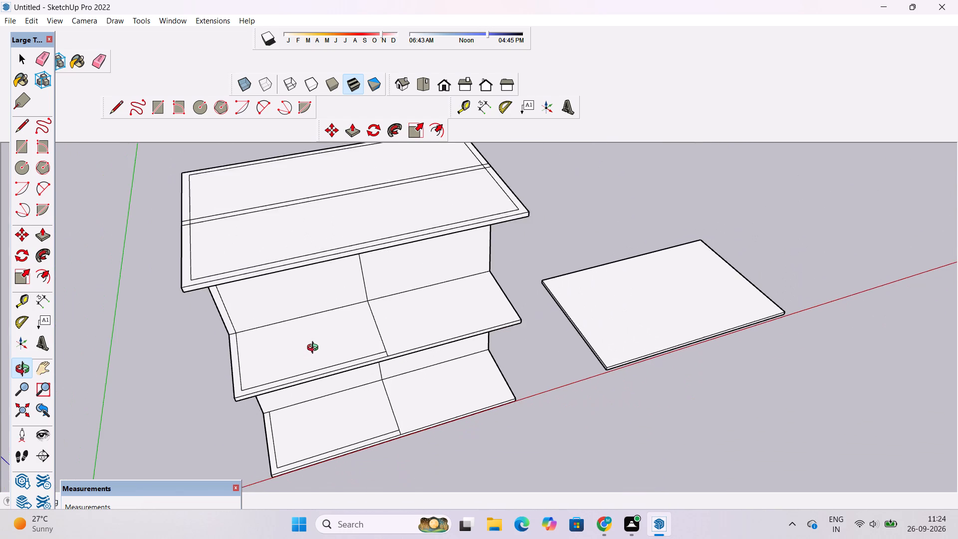
scroll(315, 349, "down", 5)
left_click_drag(315, 329, 199, 397)
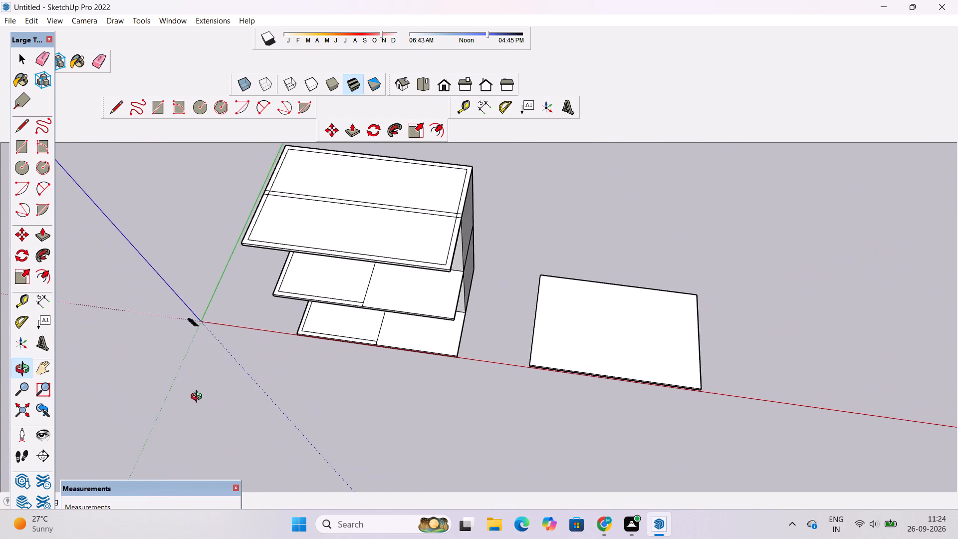
left_click_drag(199, 396, 250, 233)
left_click_drag(257, 227, 273, 217)
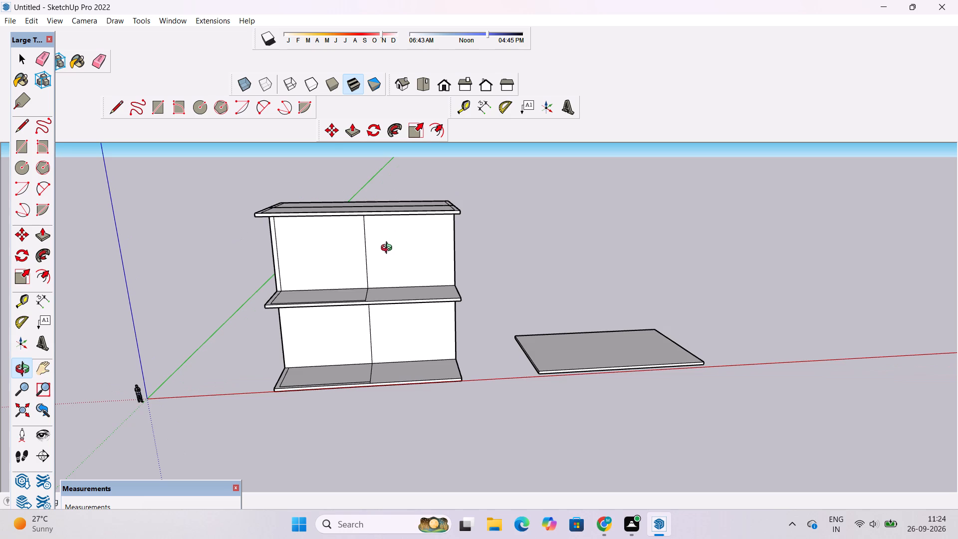
scroll(378, 255, "down", 3)
left_click_drag(343, 264, 373, 265, "shift")
left_click_drag(373, 282, 355, 330)
scroll(345, 319, "up", 3)
left_click_drag(350, 329, 364, 316, "shift")
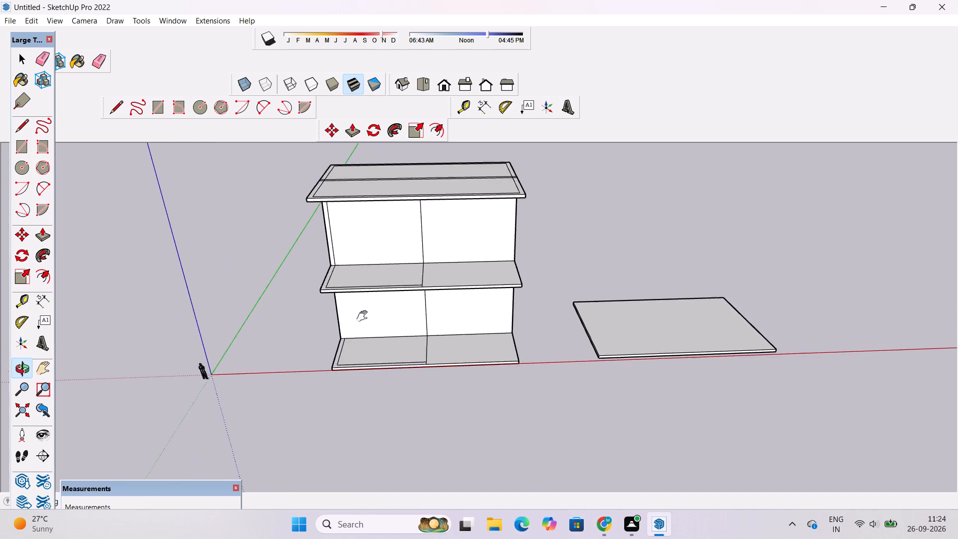
left_click_drag(364, 316, 389, 300, "shift")
left_click(389, 300, "shift")
left_click_drag(395, 347, 416, 328)
Extrude the L-shaped wall strip on the ground-level slab of the stack up 28' to the underside of the middle slab.
scroll(385, 351, "up", 8)
left_click_drag(369, 328, 432, 361)
left_click(433, 363)
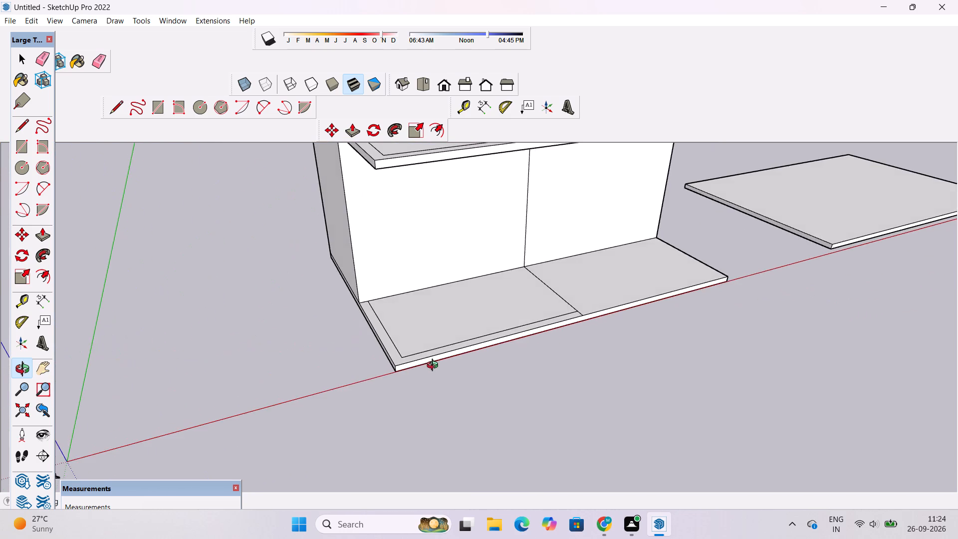
left_click_drag(386, 374, 450, 374)
left_click(450, 374)
left_click_drag(448, 375, 433, 381, "shift")
scroll(432, 381, "down", 3)
left_click_drag(395, 387, 413, 353)
left_click(413, 353)
left_click_drag(419, 376, 434, 401)
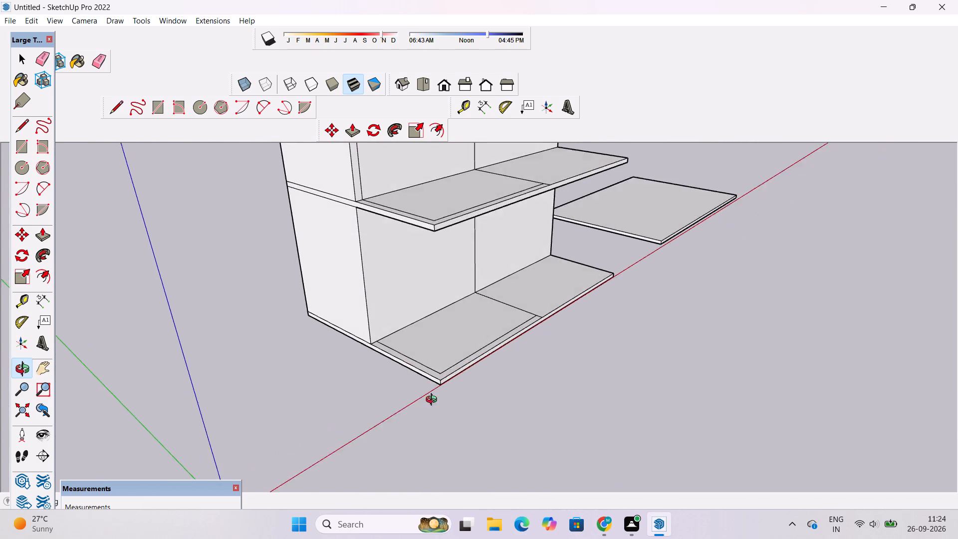
left_click_drag(434, 401, 452, 414)
key("space")
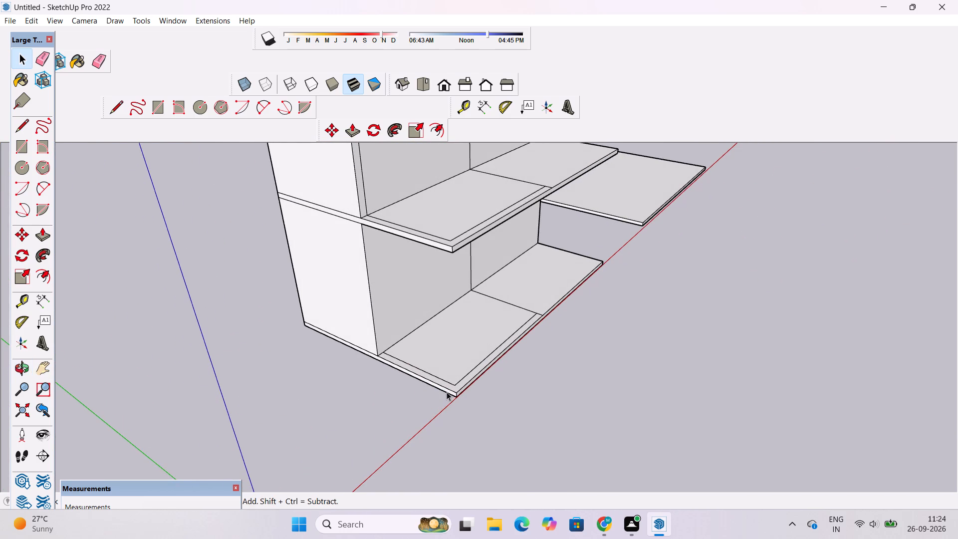
scroll(450, 386, "up", 8)
left_click(450, 386)
key("p")
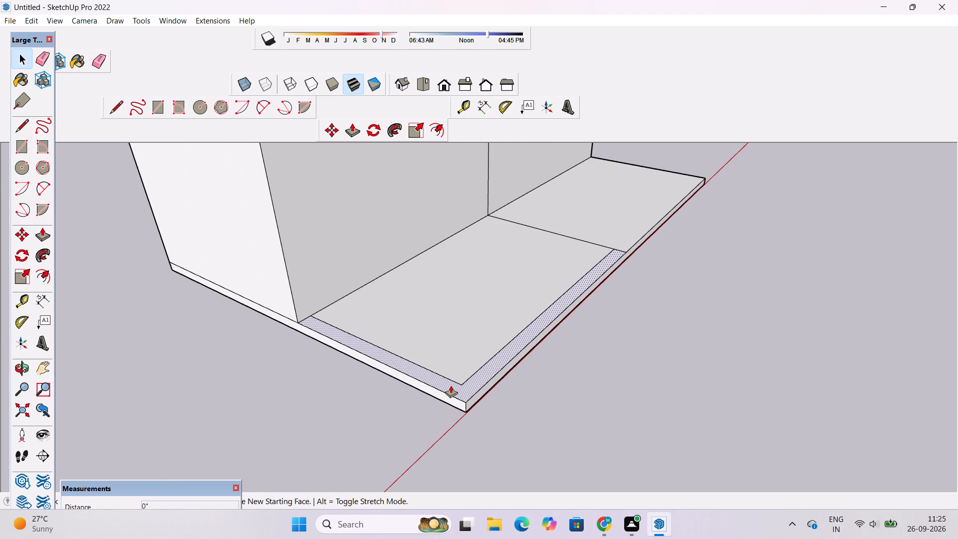
left_click(451, 385)
scroll(450, 380, "down", 9)
scroll(429, 242, "up", 5)
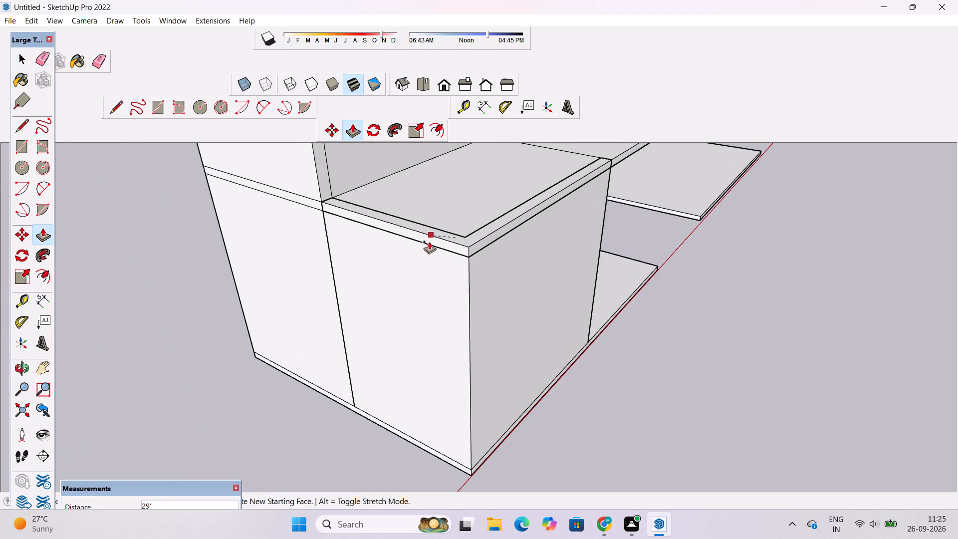
scroll(431, 246, "up", 4)
double_click(488, 257)
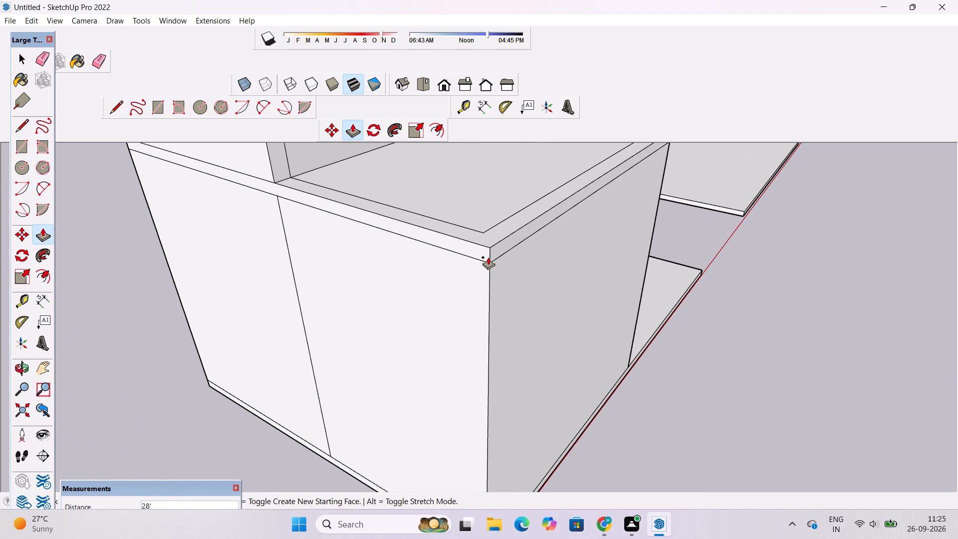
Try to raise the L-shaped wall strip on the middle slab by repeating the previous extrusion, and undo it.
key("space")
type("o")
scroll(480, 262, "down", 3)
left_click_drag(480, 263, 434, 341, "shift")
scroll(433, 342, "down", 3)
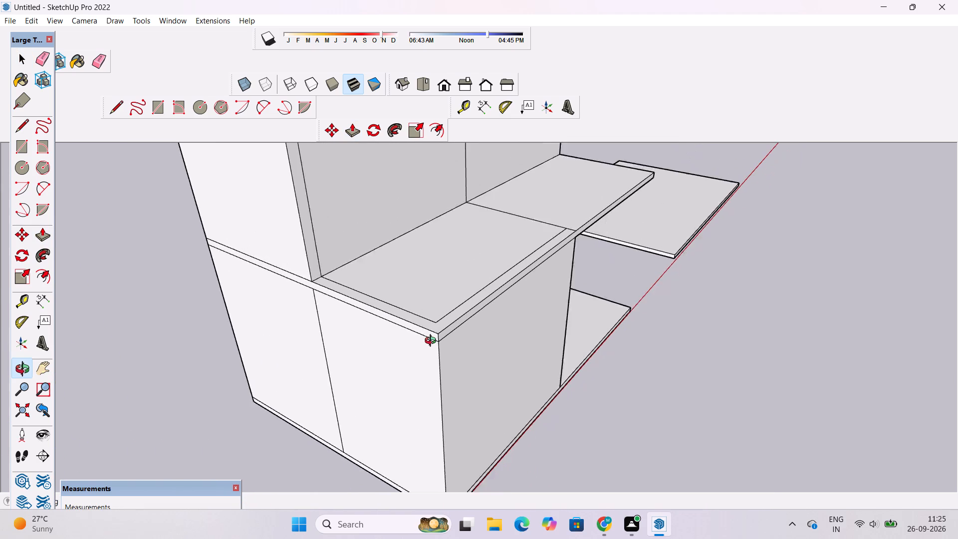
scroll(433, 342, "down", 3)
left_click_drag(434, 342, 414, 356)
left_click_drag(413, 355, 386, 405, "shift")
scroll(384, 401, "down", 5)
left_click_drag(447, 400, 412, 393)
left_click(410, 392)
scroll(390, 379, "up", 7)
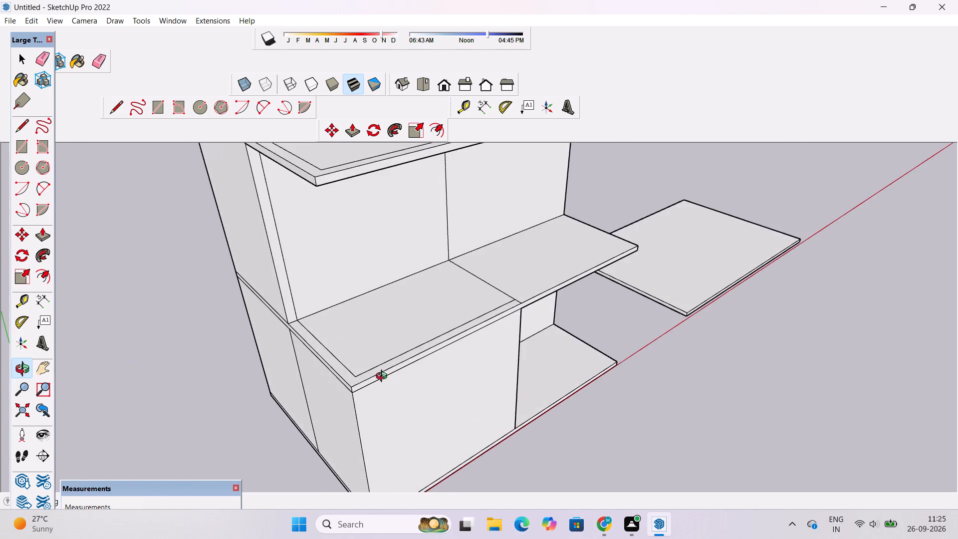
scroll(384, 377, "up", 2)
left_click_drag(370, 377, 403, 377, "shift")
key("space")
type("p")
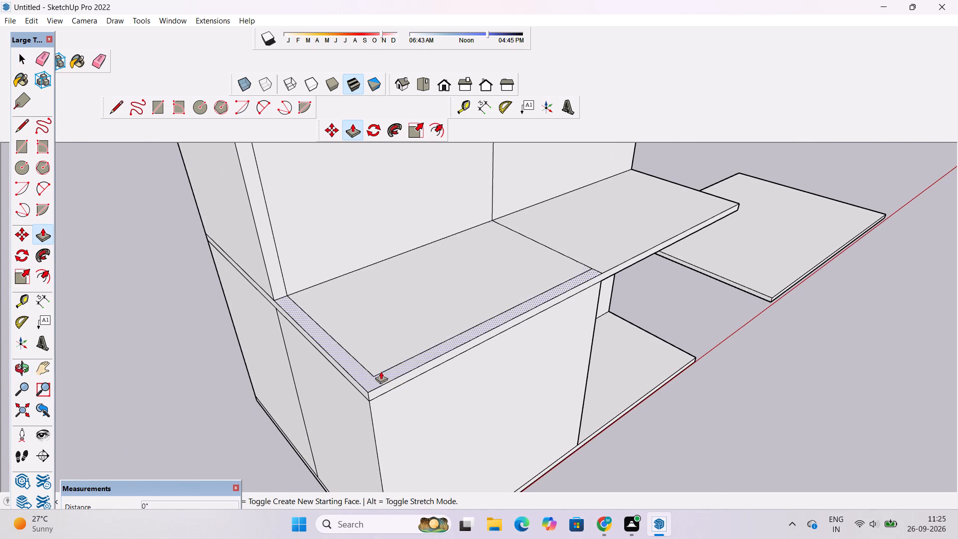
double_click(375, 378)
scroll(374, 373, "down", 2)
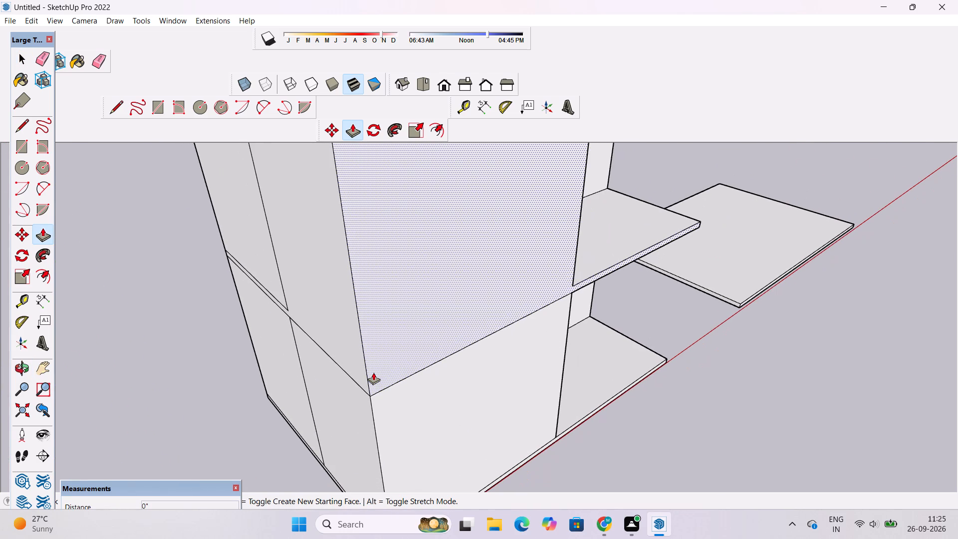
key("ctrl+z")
Extrude the L-shaped wall strip on the middle slab up 28' to the underside of the top slab.
left_click(379, 378)
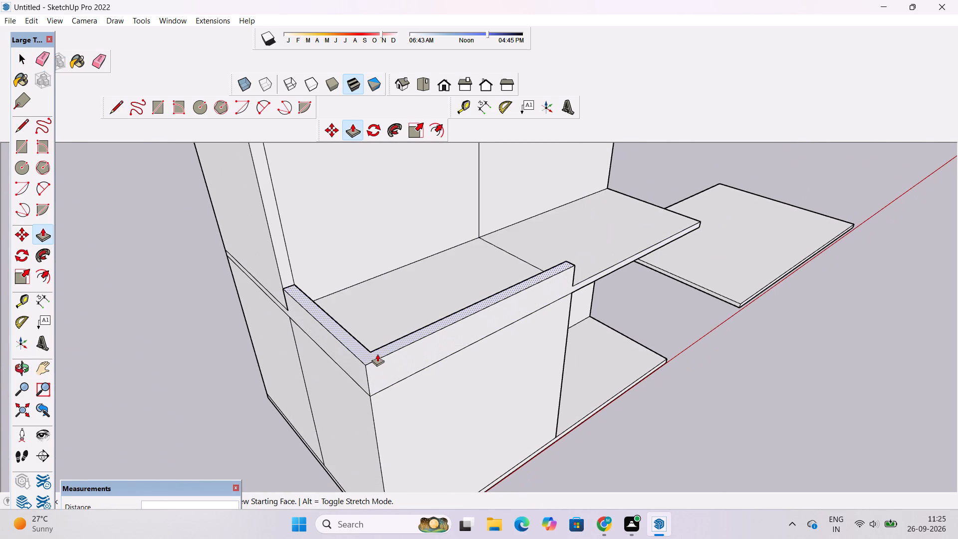
scroll(377, 354, "down", 5)
scroll(337, 245, "up", 2)
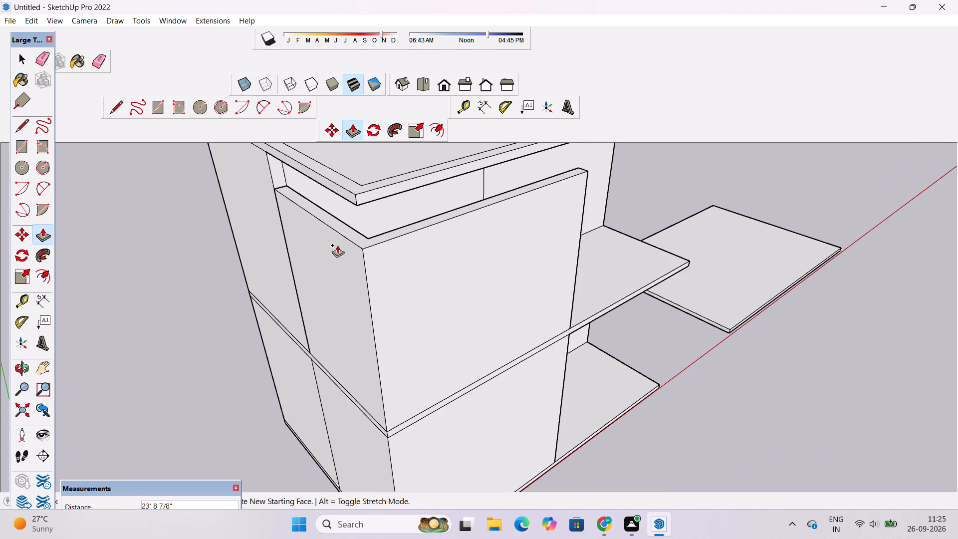
scroll(337, 245, "up", 3)
scroll(329, 250, "down", 3)
scroll(329, 250, "up", 3)
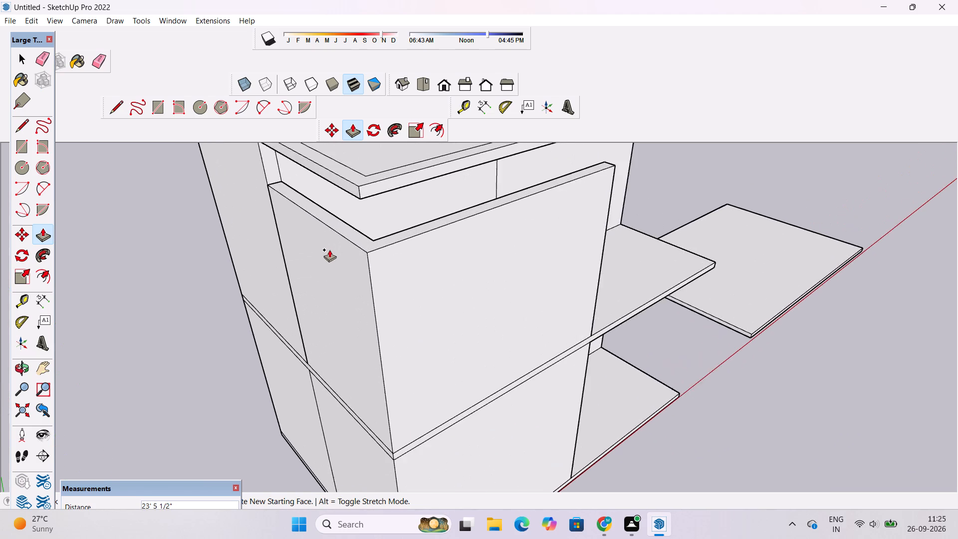
scroll(328, 251, "down", 3)
left_click(348, 214)
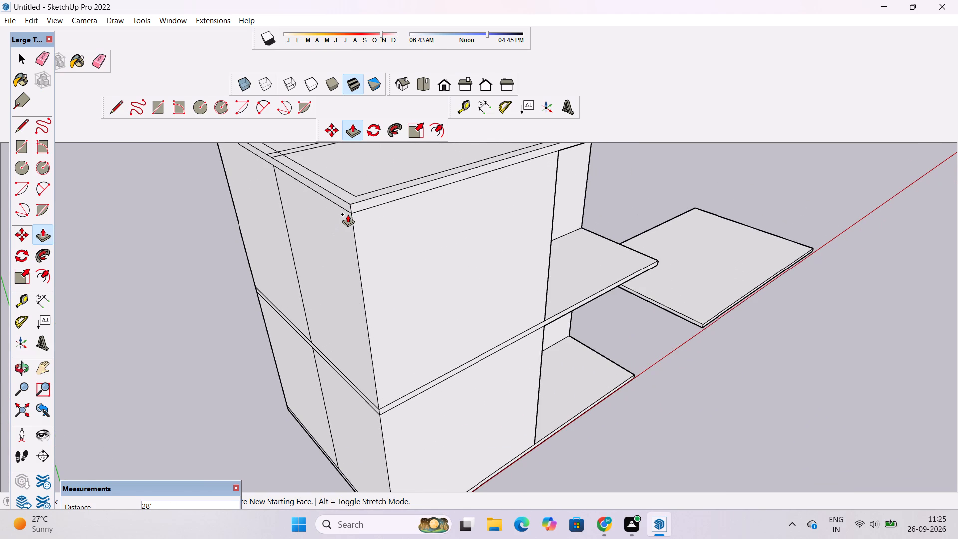
Inspect the new front walls of both levels and the open bays beside them, including the walls' exposed ends.
key("space")
type("o")
scroll(346, 216, "down", 6)
left_click_drag(382, 241, 388, 304, "shift")
left_click_drag(422, 312, 287, 306)
left_click(277, 304)
left_click_drag(463, 318, 386, 314)
left_click(384, 314)
scroll(491, 305, "up", 5)
left_click_drag(396, 329, 460, 344)
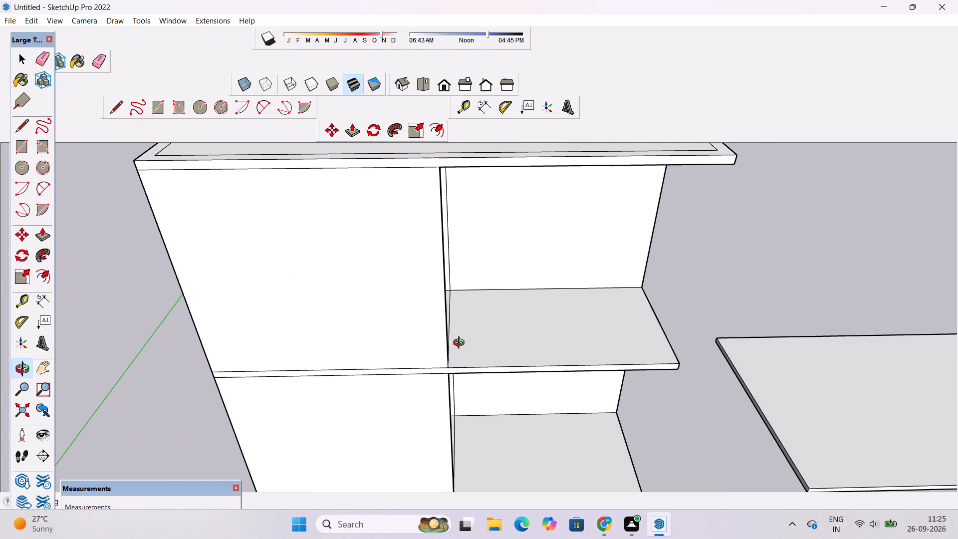
scroll(461, 344, "down", 4)
scroll(458, 335, "up", 4)
left_click_drag(465, 328, 401, 339, "shift")
left_click_drag(396, 339, 388, 340, "shift")
scroll(385, 341, "up", 4)
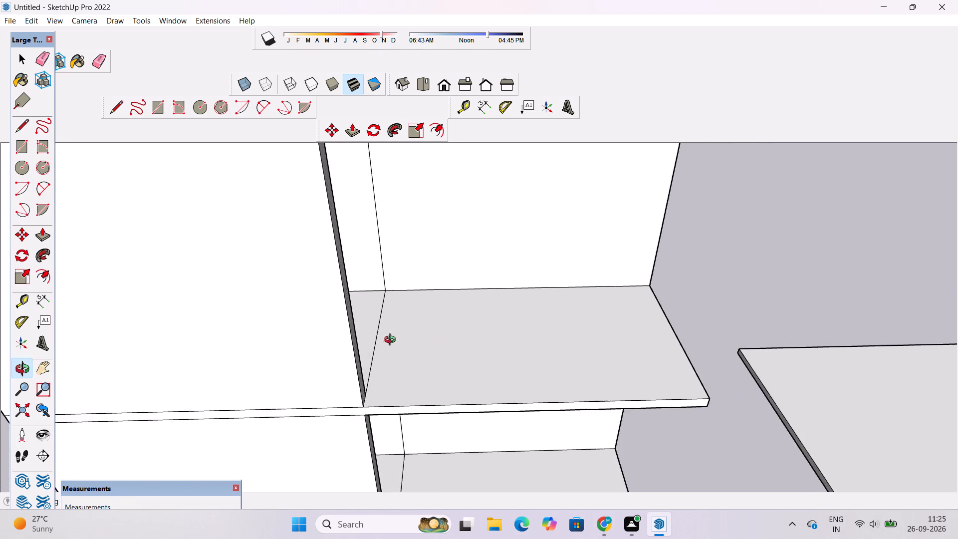
left_click_drag(449, 334, 334, 329)
left_click(331, 328)
scroll(327, 325, "down", 5)
left_click_drag(340, 346, 341, 291)
scroll(342, 287, "down", 4)
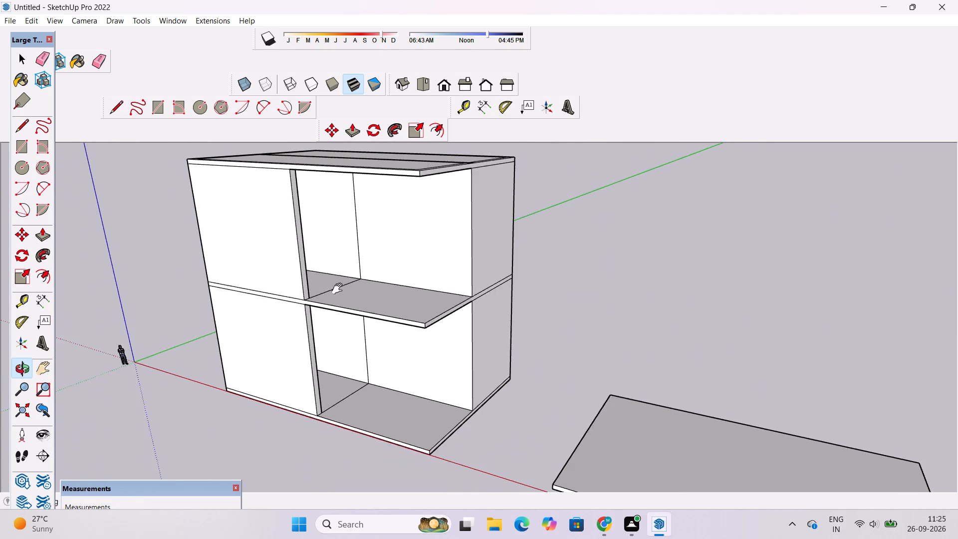
Examine the front of both levels, comparing the closed wall portion, the open bays and the projecting slab edges.
left_click_drag(339, 289, 357, 320, "shift")
left_click_drag(341, 330, 405, 339)
scroll(350, 339, "up", 1)
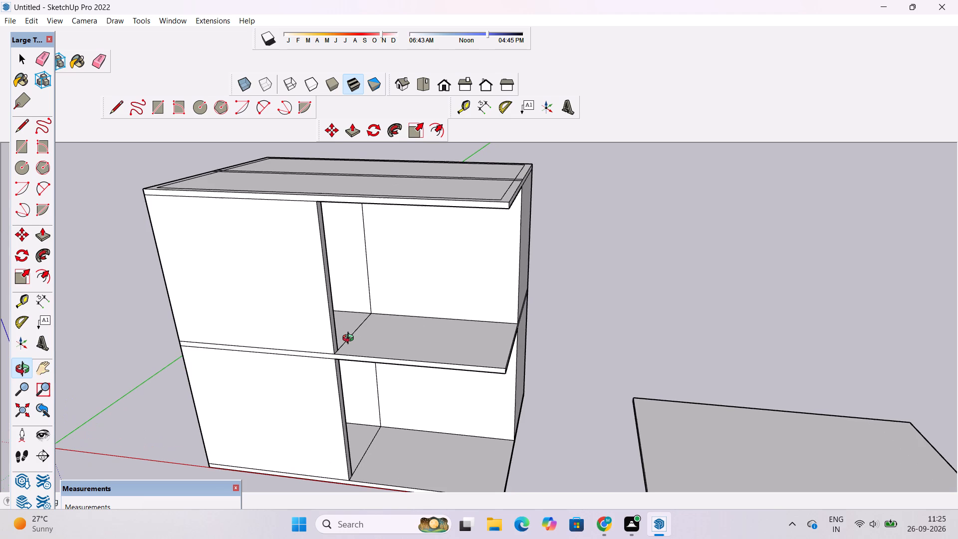
scroll(337, 339, "up", 1)
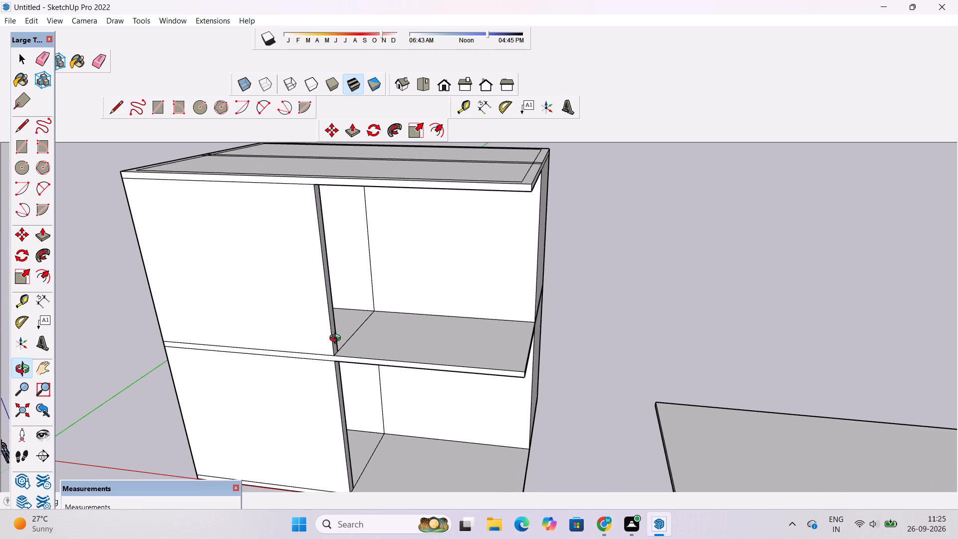
double_click(337, 339, "shift")
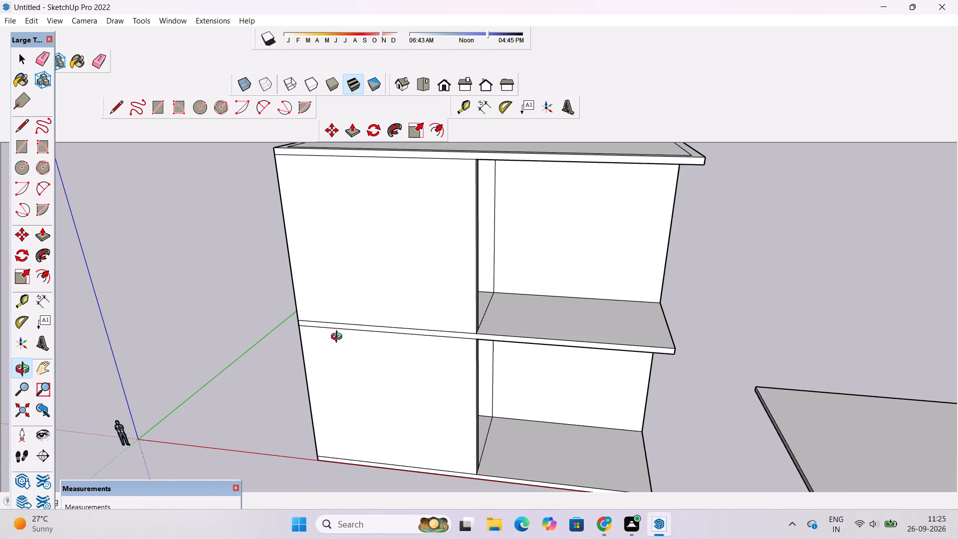
scroll(339, 338, "down", 3)
left_click_drag(341, 343, 358, 349)
left_click(358, 349)
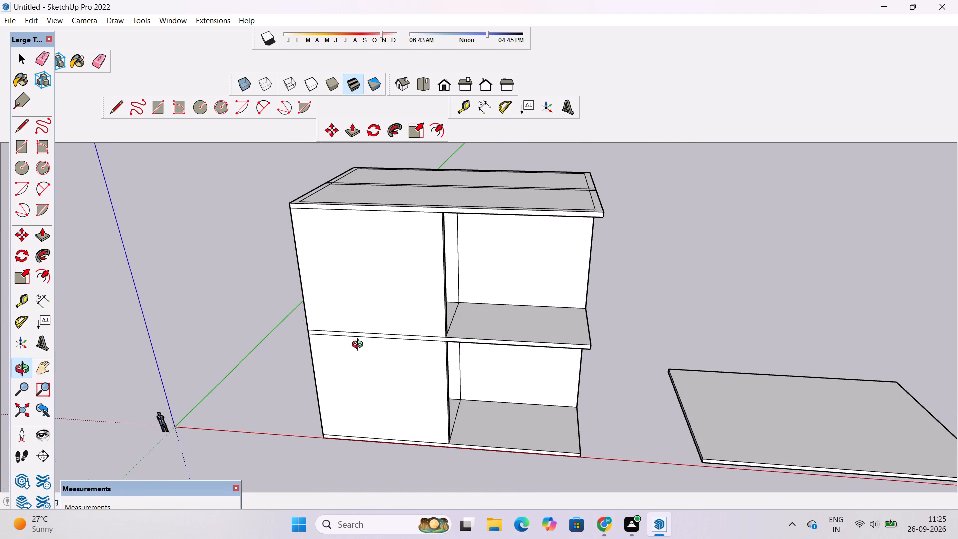
scroll(360, 346, "down", 2)
left_click_drag(358, 344, 343, 319, "shift")
left_click(343, 319, "shift")
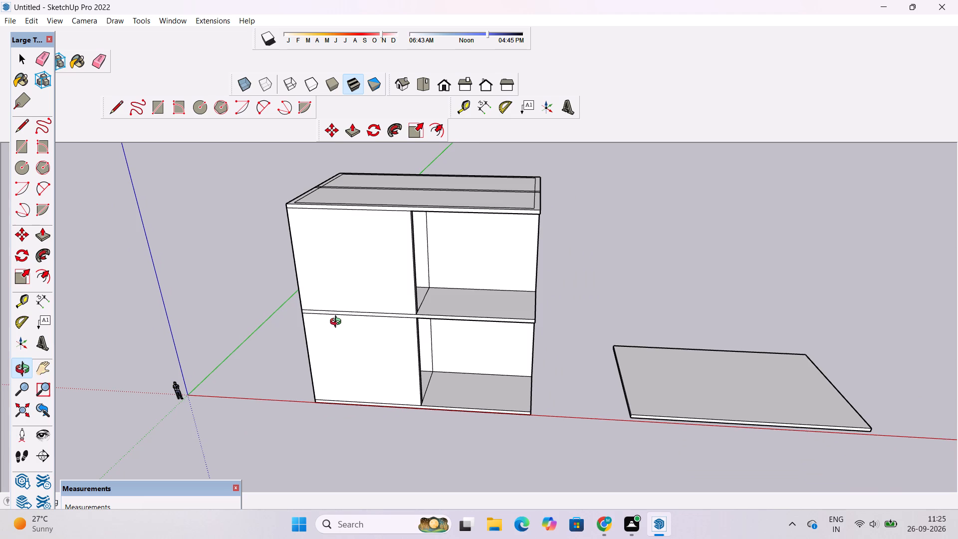
scroll(338, 323, "down", 1)
left_click_drag(322, 332, 362, 339, "shift")
left_click_drag(348, 349, 347, 349)
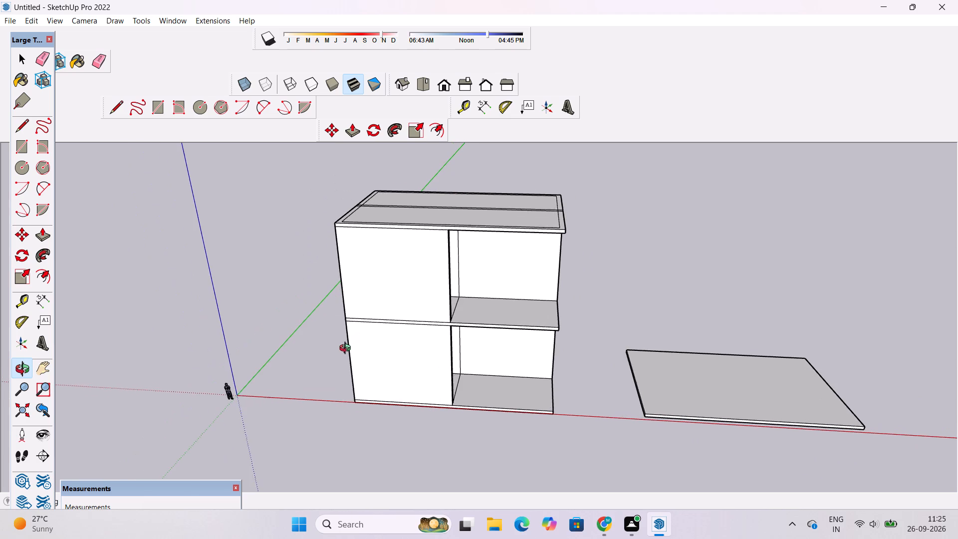
left_click_drag(347, 349, 365, 337)
left_click_drag(373, 331, 379, 328)
scroll(379, 327, "up", 2)
left_click_drag(379, 327, 361, 333, "shift")
scroll(360, 333, "up", 2)
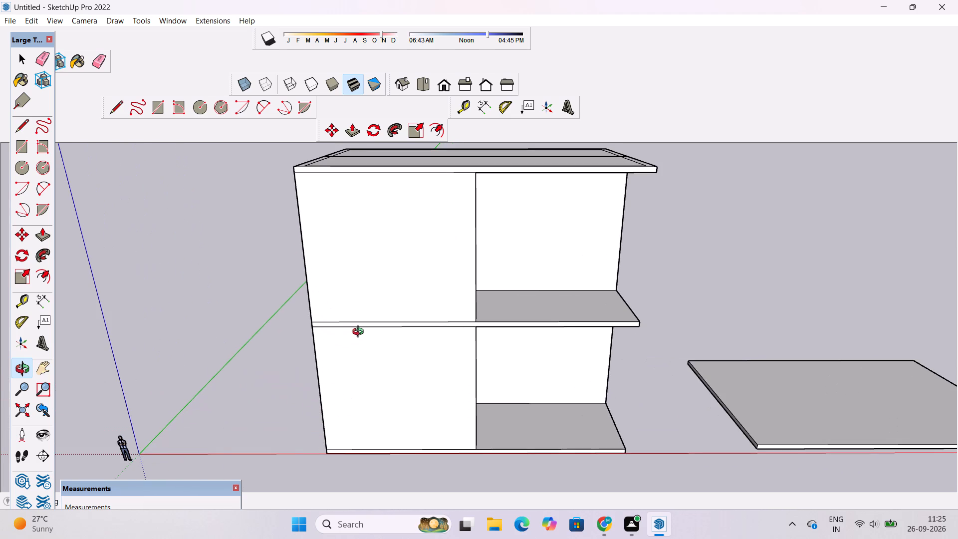
Erase the leftover vertical line on the back wall and the line crossing the slab in the upper open bay.
scroll(360, 333, "down", 1)
scroll(360, 333, "up", 2)
scroll(361, 334, "down", 1)
left_click_drag(361, 334, 353, 339)
scroll(352, 340, "up", 4)
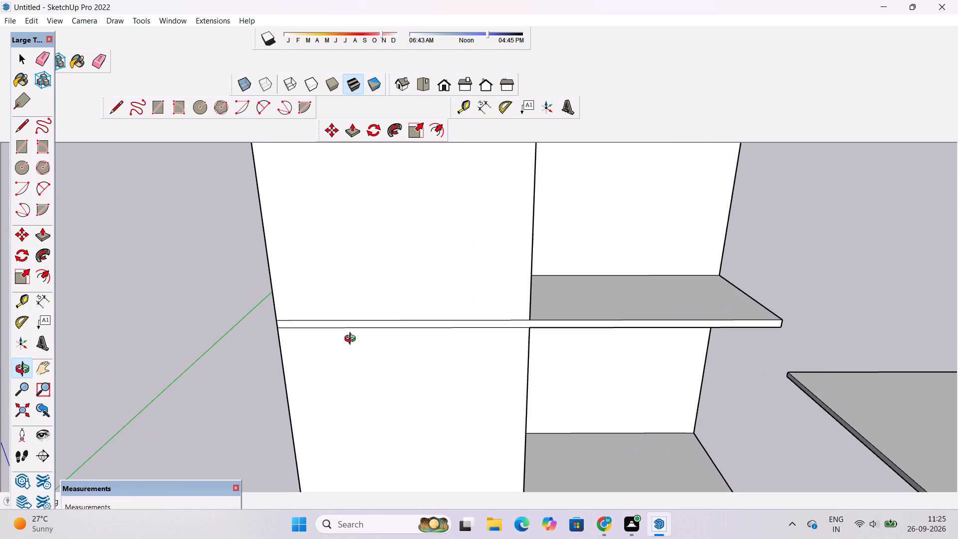
scroll(352, 340, "down", 2)
left_click_drag(352, 340, 161, 375, "shift")
left_click(160, 375)
left_click_drag(442, 326, 457, 389)
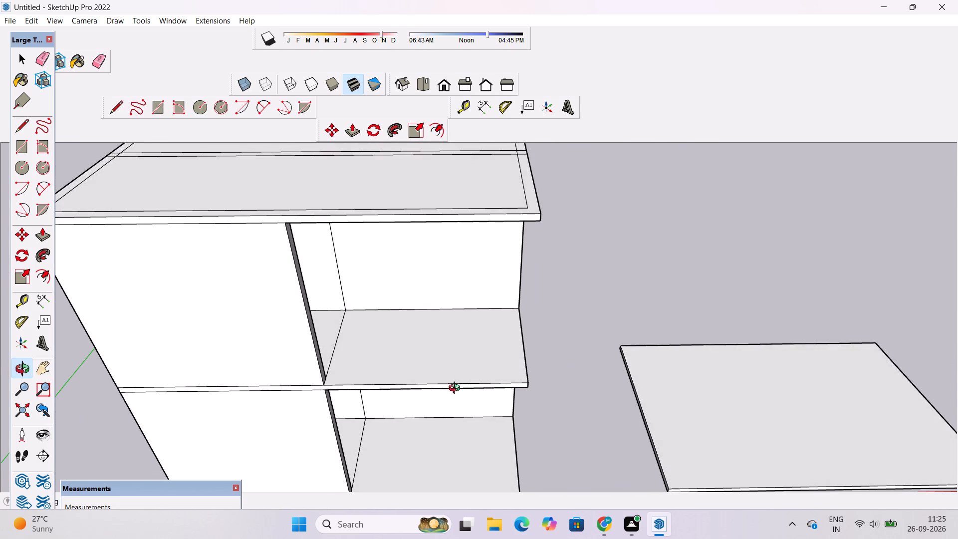
left_click_drag(457, 389, 457, 389)
scroll(349, 368, "up", 3)
left_click_drag(348, 365, 287, 353, "shift")
left_click(287, 353)
key("e")
left_click_drag(276, 292, 277, 310)
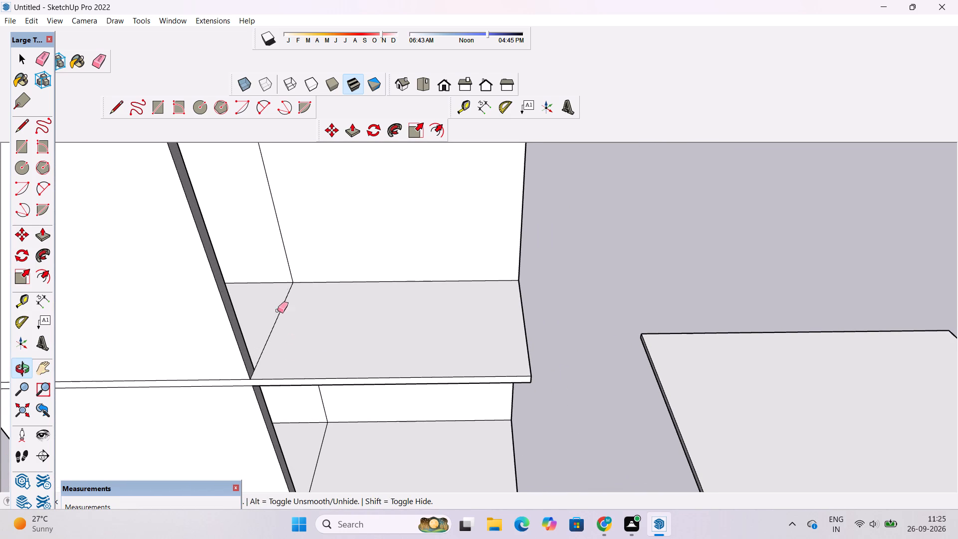
left_click_drag(277, 310, 279, 320)
left_click_drag(285, 229, 276, 242)
Erase the matching leftover lines on the back wall and floor slab of the lower open bay.
scroll(290, 392, "up", 4)
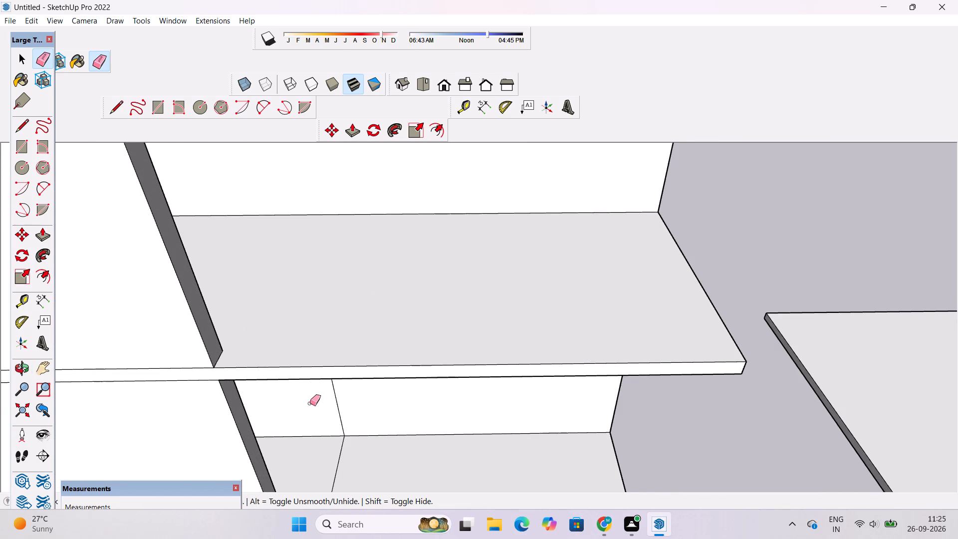
left_click_drag(346, 393, 331, 405)
scroll(277, 284, "down", 6)
scroll(317, 428, "up", 6)
left_click_drag(317, 421, 299, 424)
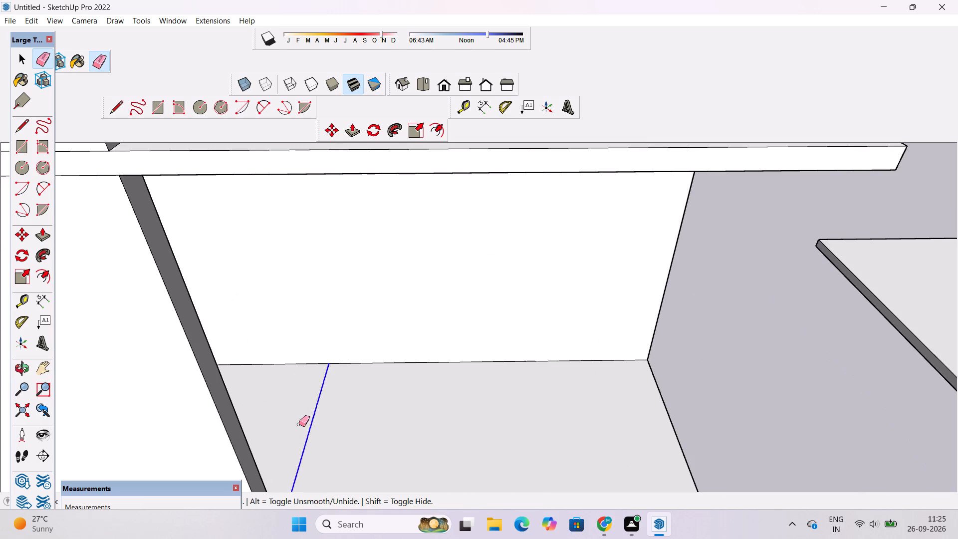
left_click_drag(299, 424, 297, 424)
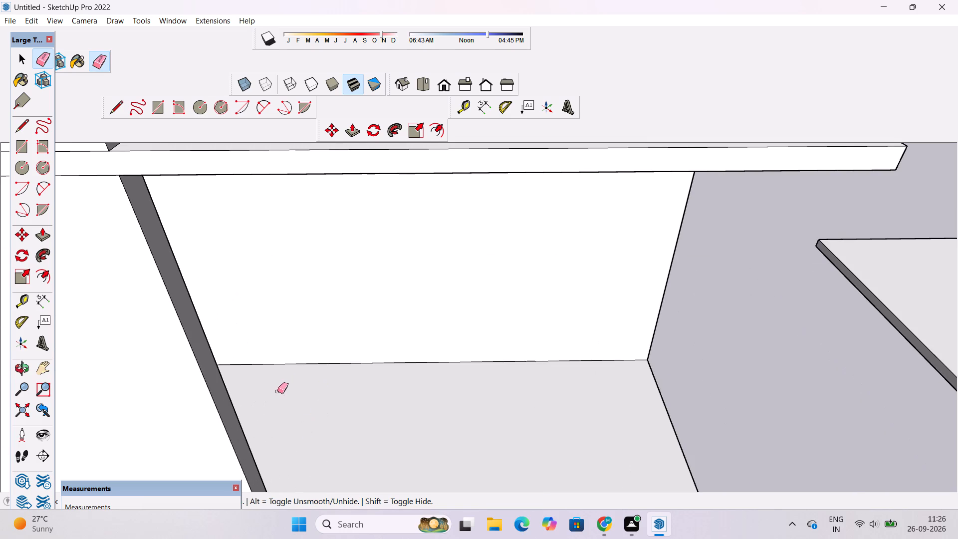
key("space")
Inspect the cleaned open bays on both levels, including their back walls, floors and the adjoining front wall ends.
type("o")
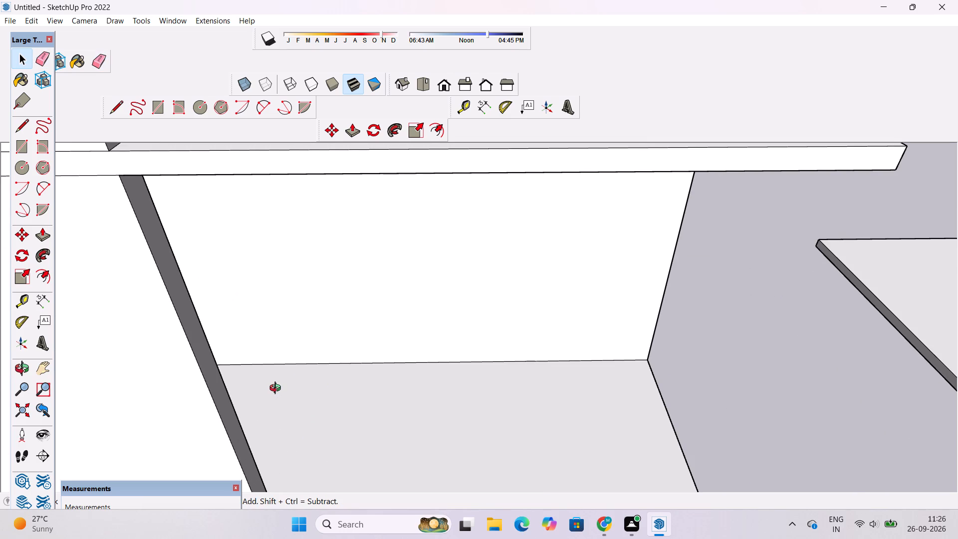
scroll(277, 390, "down", 3)
left_click_drag(276, 421, 267, 369)
scroll(267, 367, "down", 5)
left_click_drag(290, 419, 320, 373)
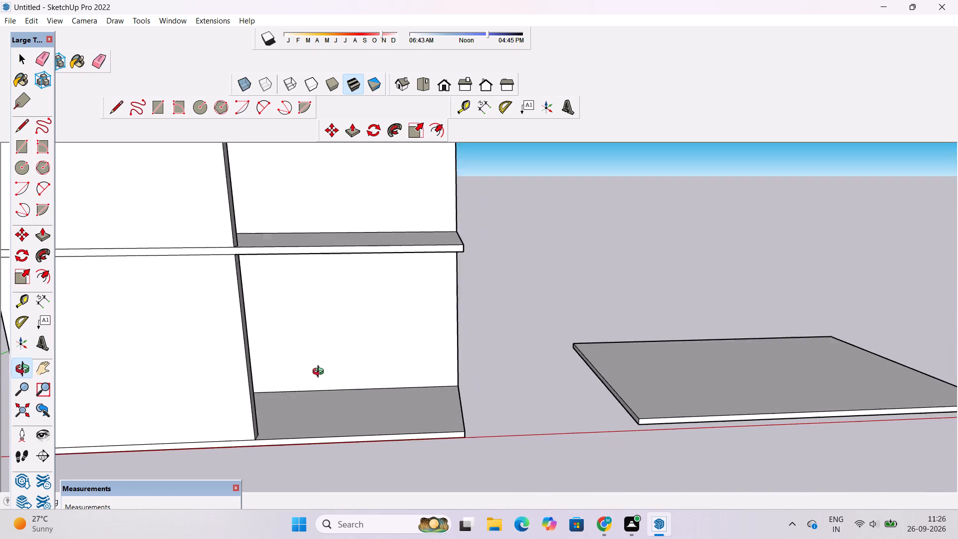
left_click_drag(320, 373, 322, 368)
left_click(323, 368)
left_click_drag(323, 370, 318, 406, "shift")
scroll(315, 390, "down", 6)
left_click_drag(317, 368, 312, 418)
left_click(312, 418)
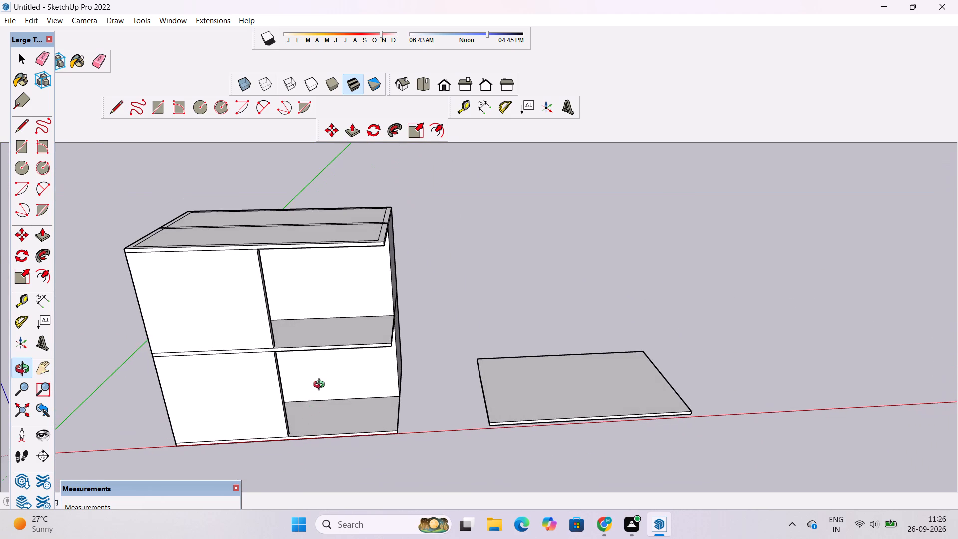
scroll(324, 362, "up", 4)
left_click_drag(332, 344, 326, 345, "shift")
scroll(326, 345, "up", 1)
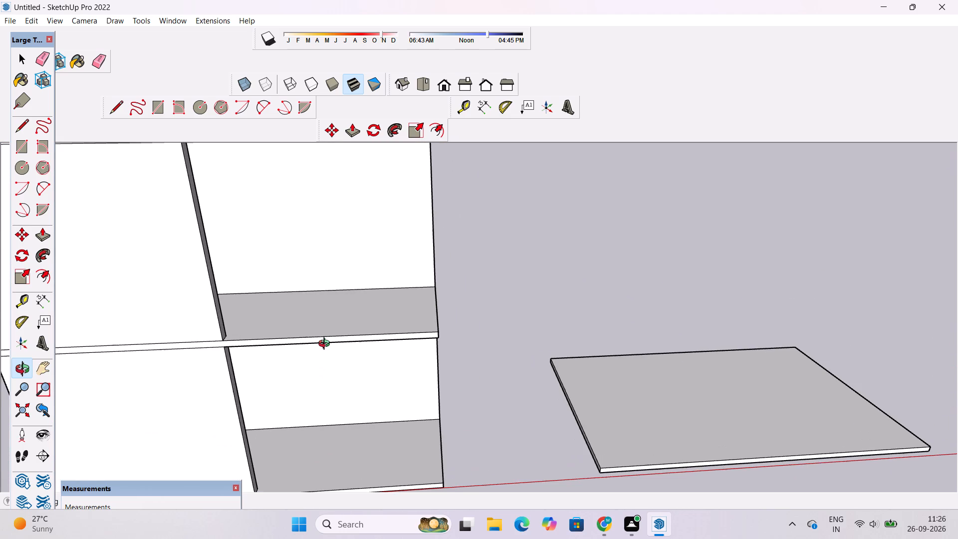
scroll(326, 345, "down", 2)
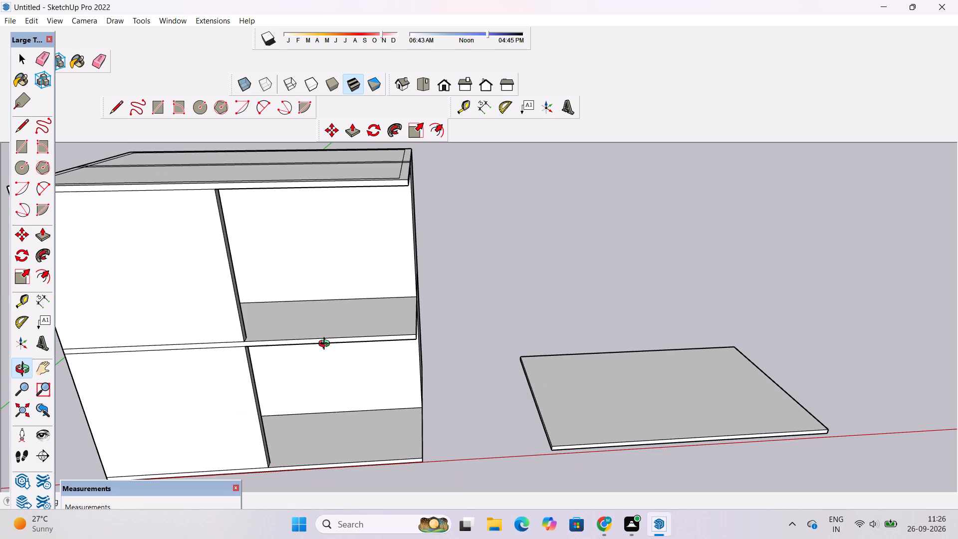
scroll(326, 345, "down", 3)
left_click_drag(326, 345, 310, 362, "shift")
left_click(310, 362, "shift")
left_click_drag(310, 362, 308, 365)
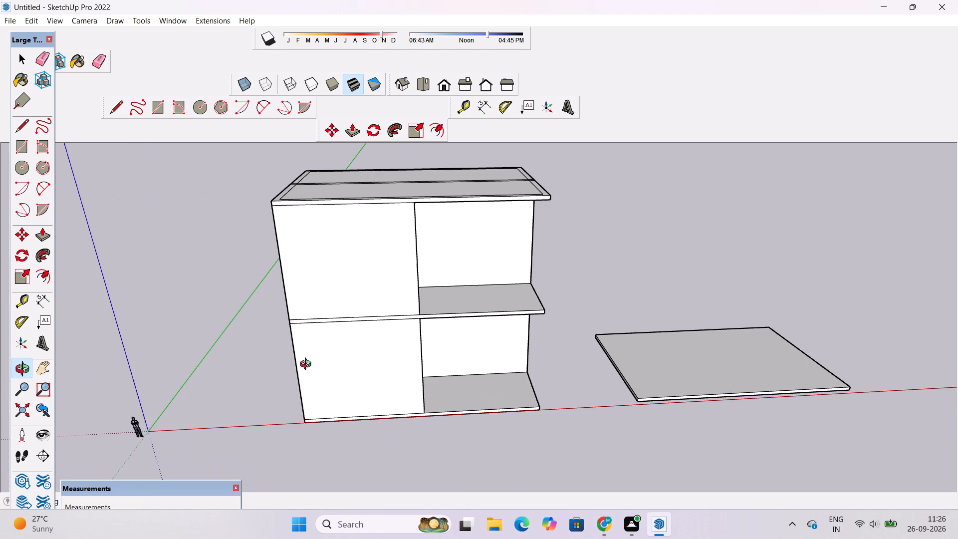
left_click_drag(308, 365, 303, 376)
left_click(303, 376)
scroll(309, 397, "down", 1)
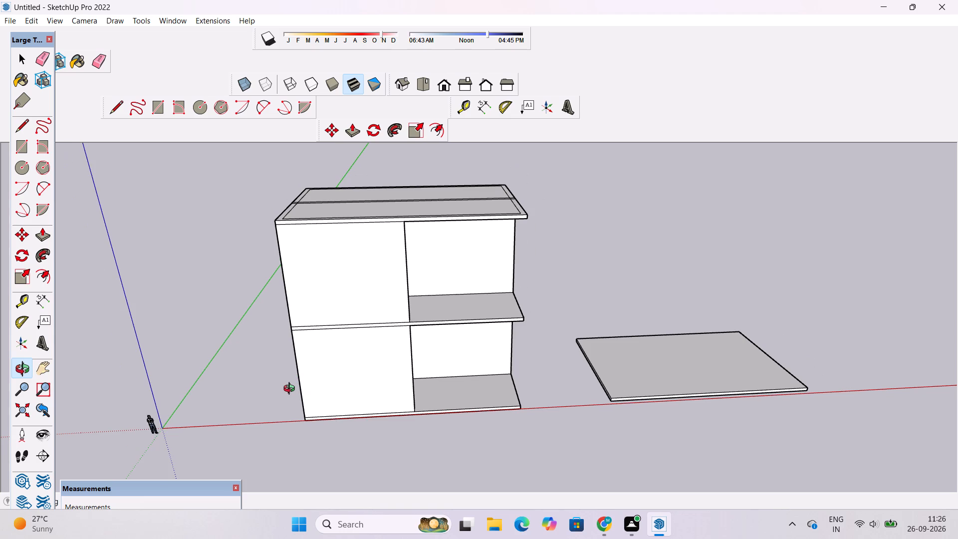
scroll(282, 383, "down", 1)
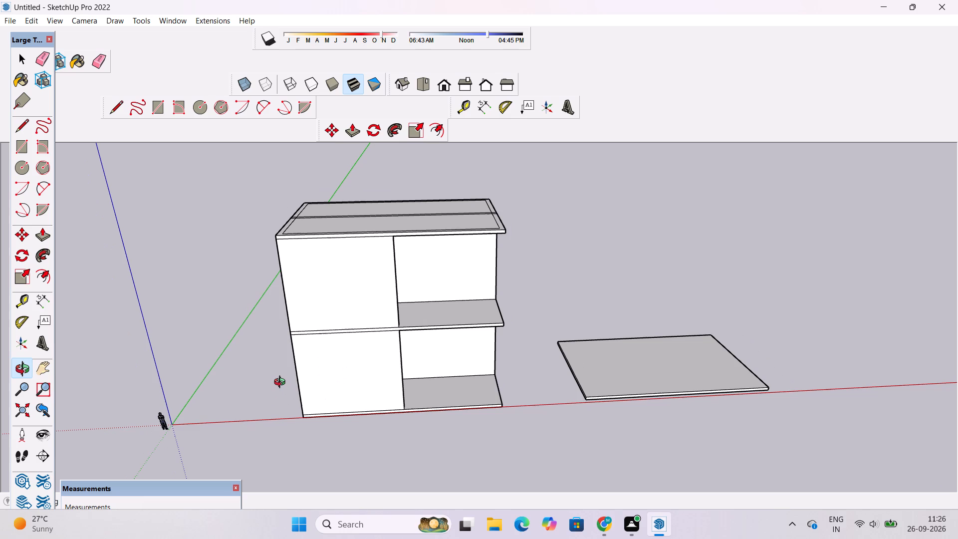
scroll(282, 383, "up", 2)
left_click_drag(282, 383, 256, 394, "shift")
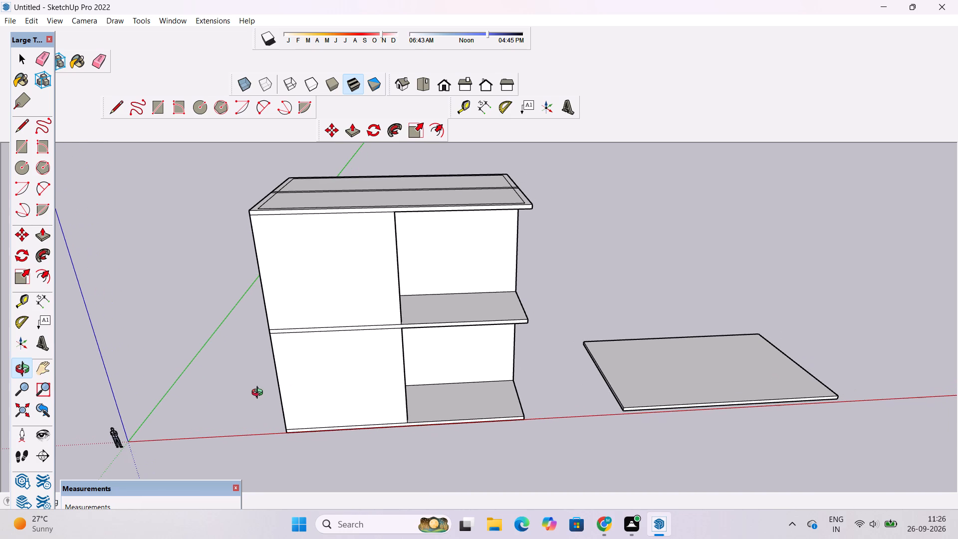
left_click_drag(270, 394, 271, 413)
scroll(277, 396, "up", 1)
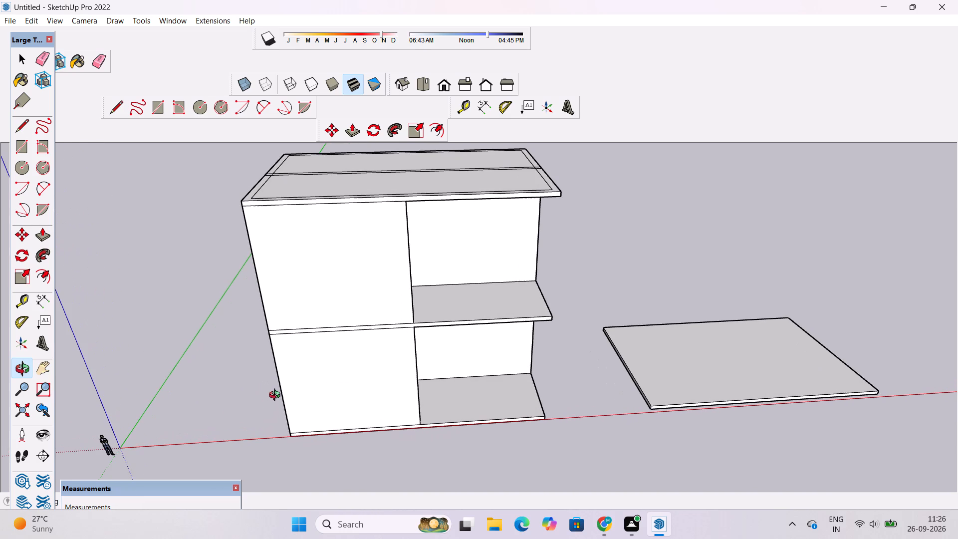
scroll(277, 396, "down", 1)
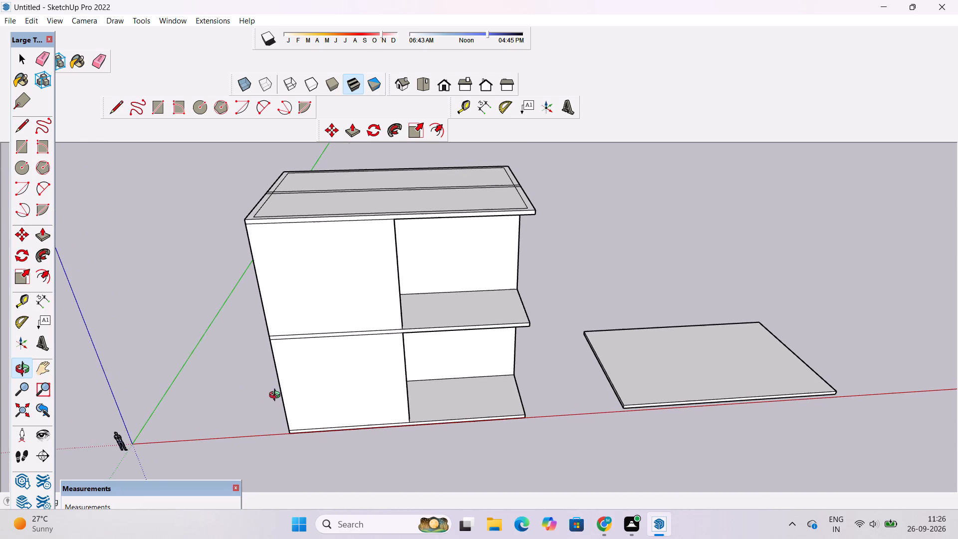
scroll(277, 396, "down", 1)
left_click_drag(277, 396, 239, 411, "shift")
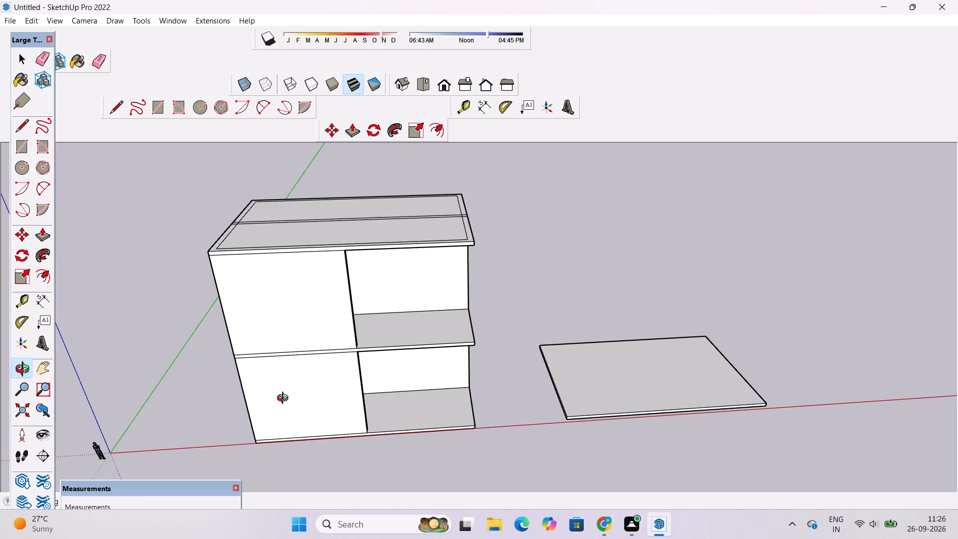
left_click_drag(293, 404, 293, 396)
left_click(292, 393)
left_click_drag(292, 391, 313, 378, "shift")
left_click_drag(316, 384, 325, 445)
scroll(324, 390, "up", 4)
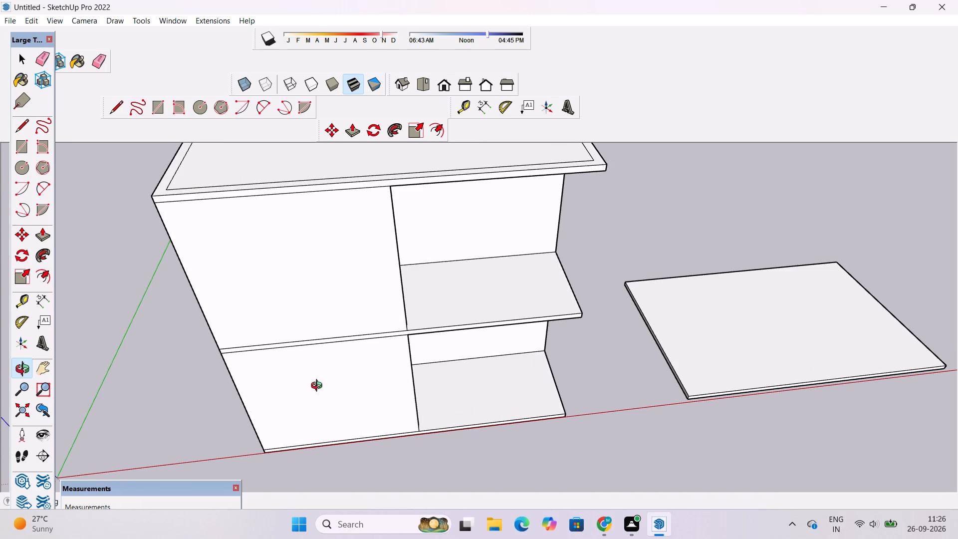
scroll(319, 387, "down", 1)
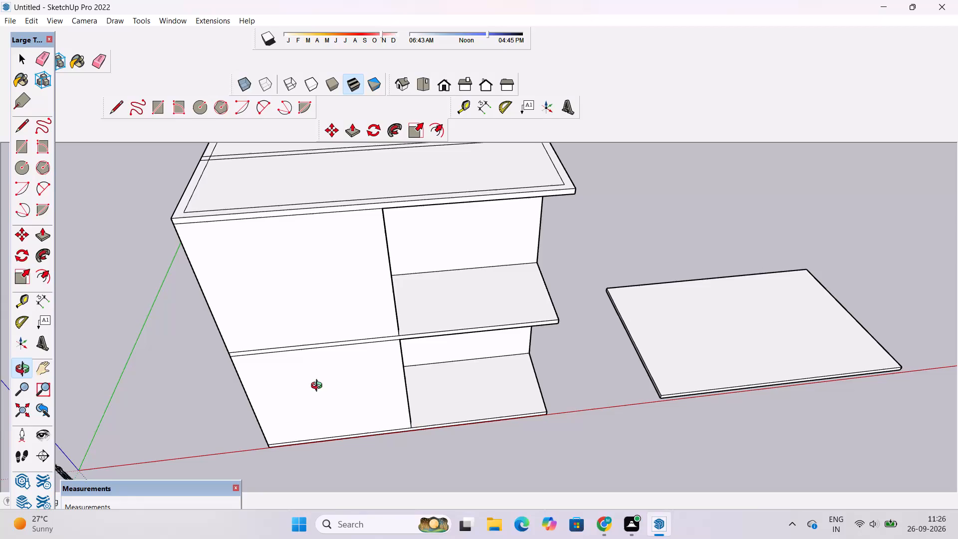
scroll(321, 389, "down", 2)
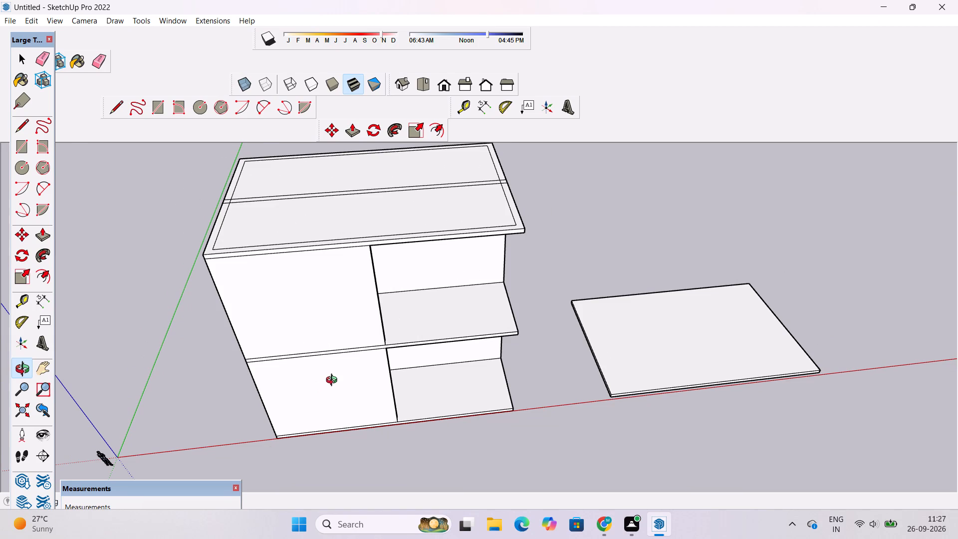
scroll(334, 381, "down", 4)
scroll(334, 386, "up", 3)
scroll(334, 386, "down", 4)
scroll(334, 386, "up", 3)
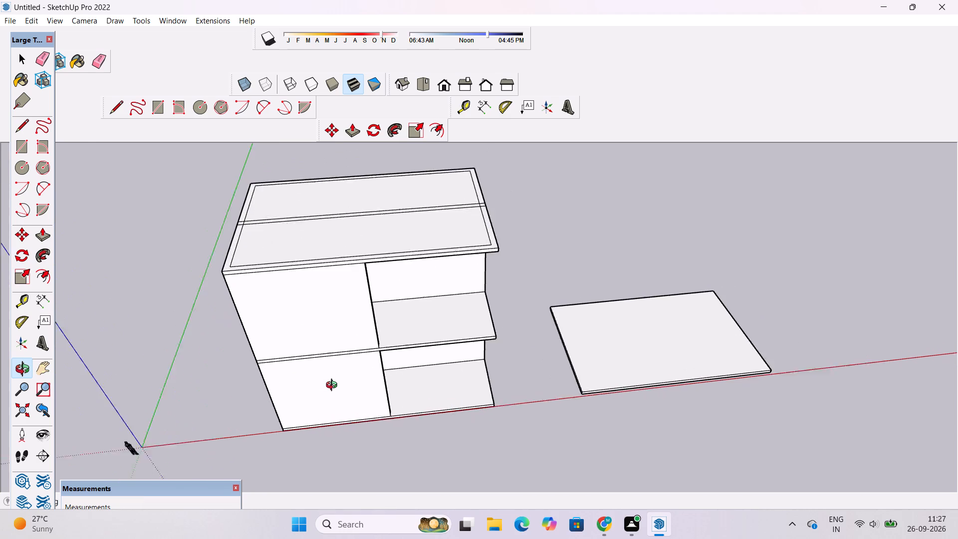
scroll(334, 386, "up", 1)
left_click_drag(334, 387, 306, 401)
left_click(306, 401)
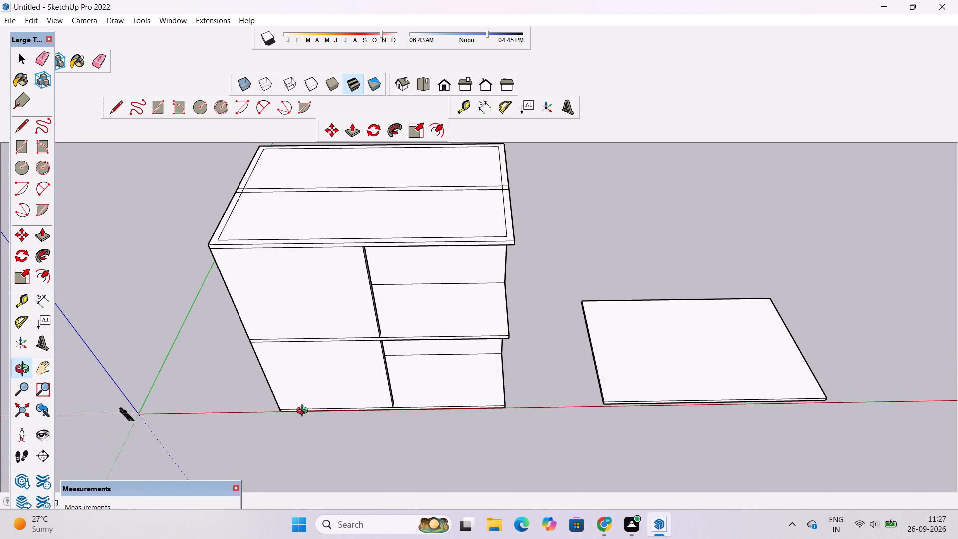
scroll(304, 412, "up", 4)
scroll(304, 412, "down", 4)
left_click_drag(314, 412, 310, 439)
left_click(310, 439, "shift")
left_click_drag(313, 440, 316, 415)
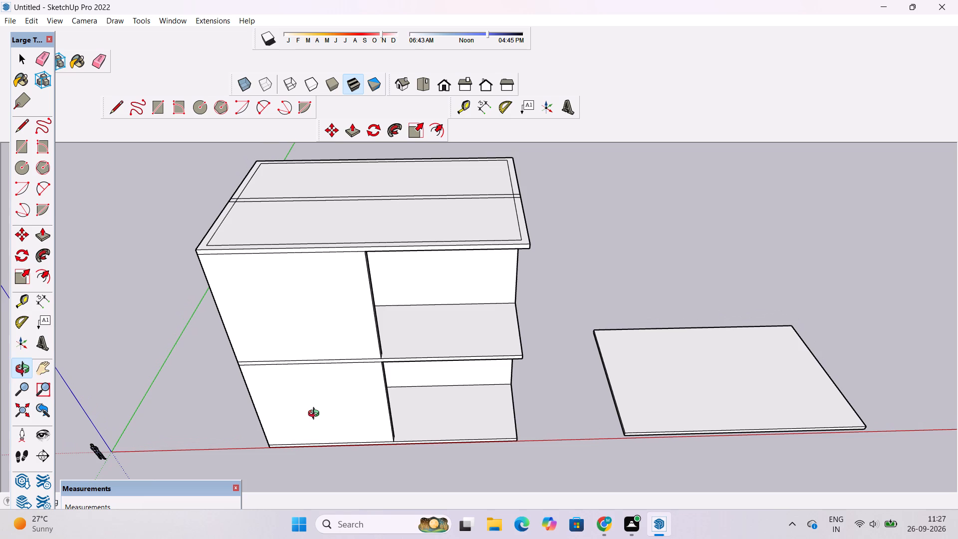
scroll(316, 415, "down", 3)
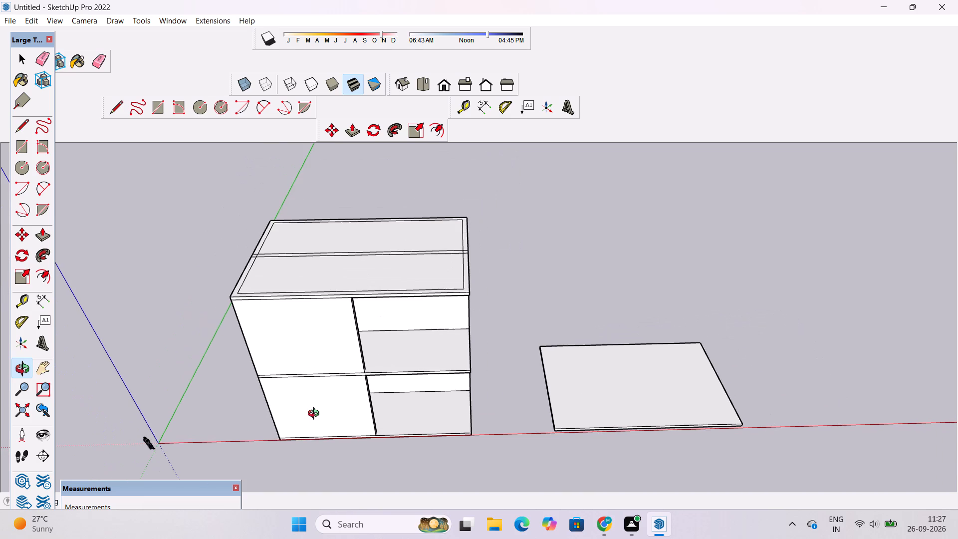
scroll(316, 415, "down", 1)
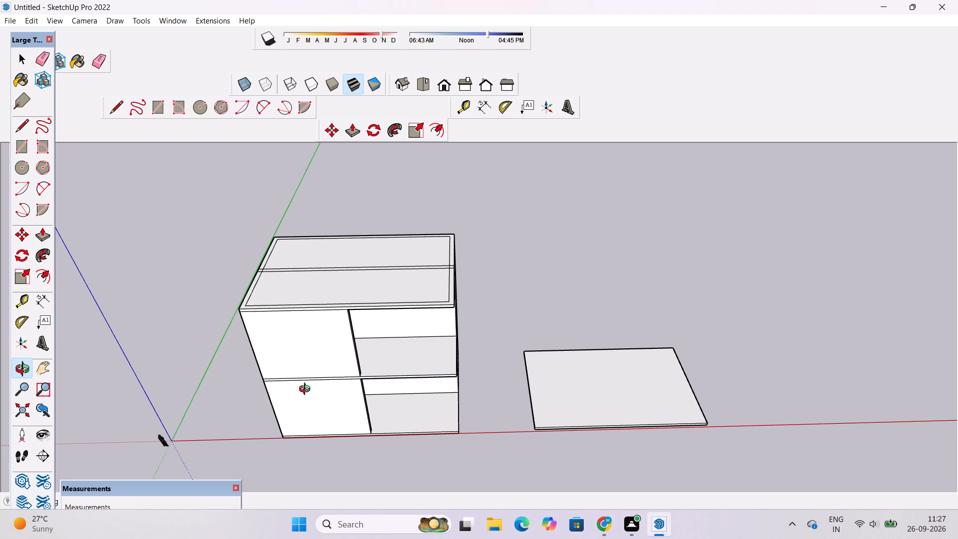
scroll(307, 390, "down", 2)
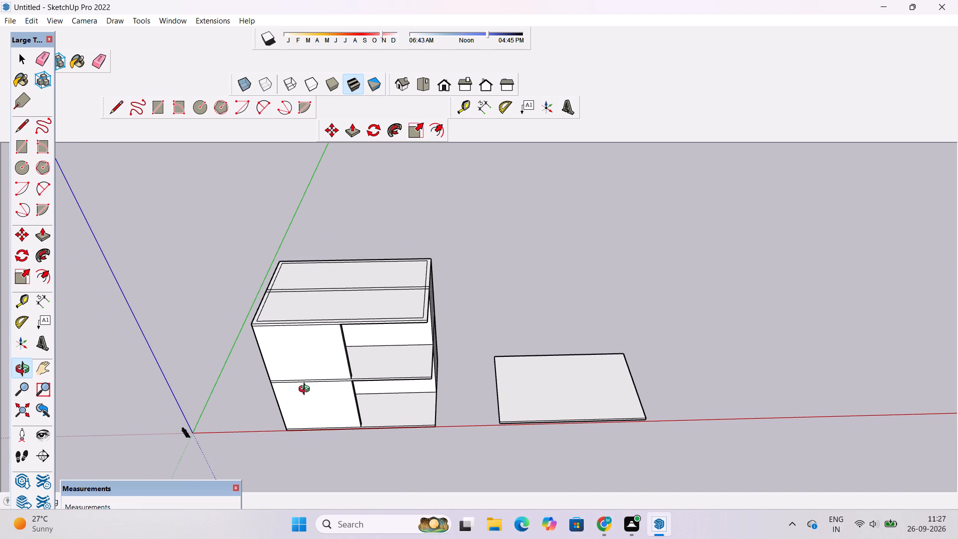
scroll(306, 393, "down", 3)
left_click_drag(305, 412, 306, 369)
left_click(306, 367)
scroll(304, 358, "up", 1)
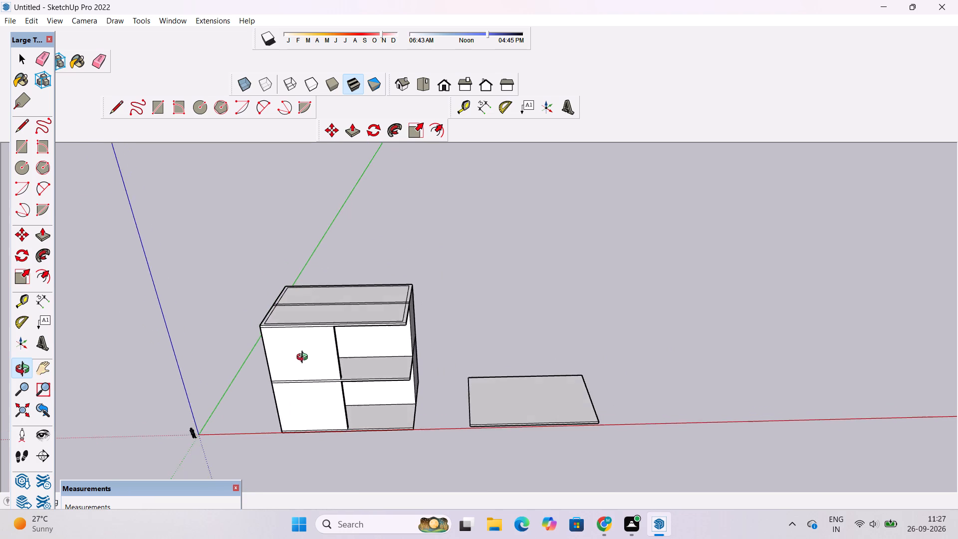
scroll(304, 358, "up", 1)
Examine the stacked levels from above, including the wall outlines on the top slab and the separate slab beside the structure.
left_click_drag(302, 358, 367, 385, "shift")
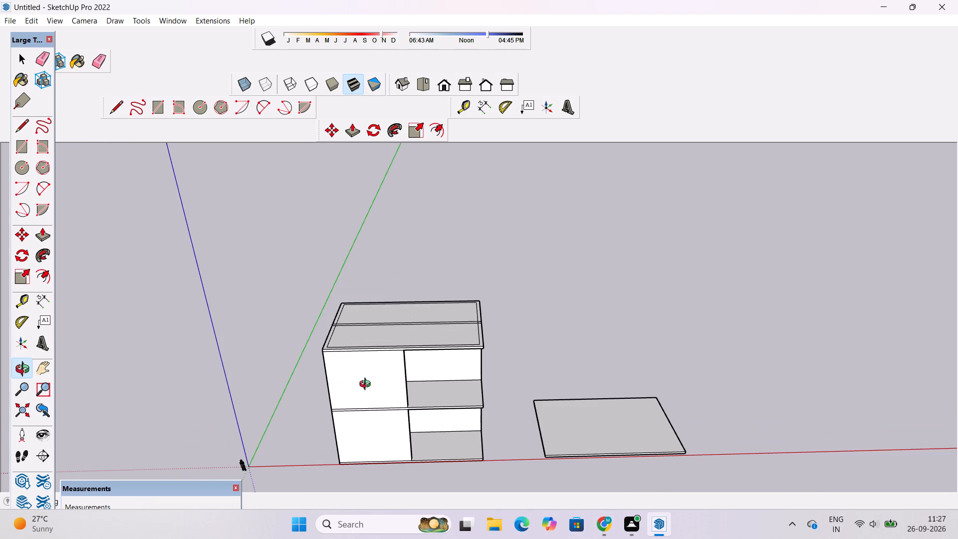
scroll(367, 385, "down", 3)
left_click_drag(368, 379, 368, 441)
scroll(355, 351, "up", 3)
left_click_drag(355, 351, 338, 354, "shift")
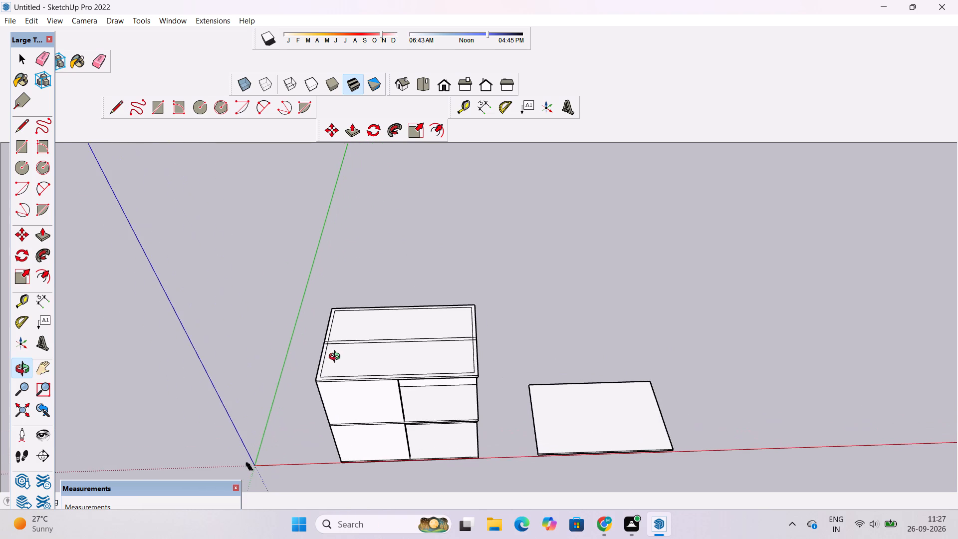
scroll(337, 358, "up", 1)
left_click_drag(336, 364, 333, 385)
scroll(330, 375, "up", 2)
left_click_drag(330, 375, 330, 364, "shift")
left_click_drag(330, 364, 328, 376)
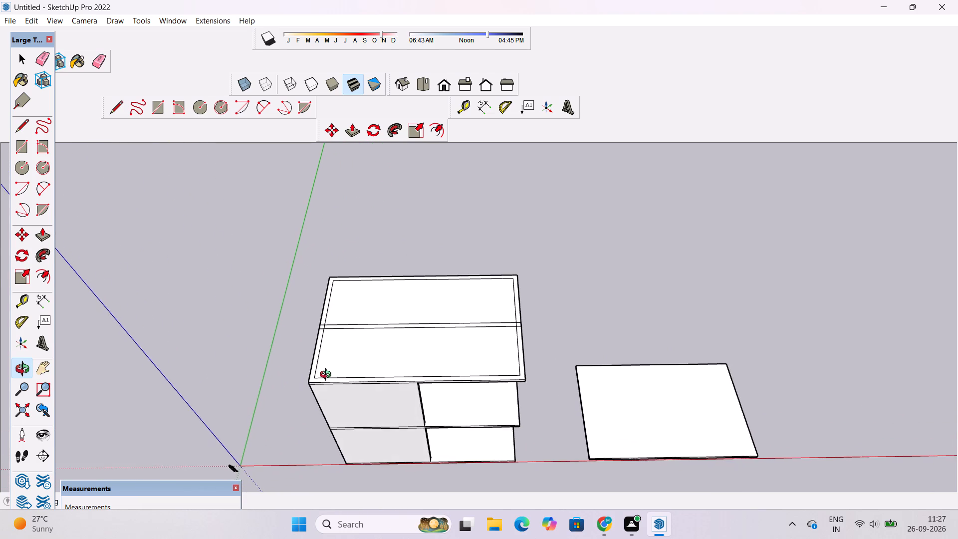
scroll(328, 376, "up", 3)
double_click(328, 376, "shift")
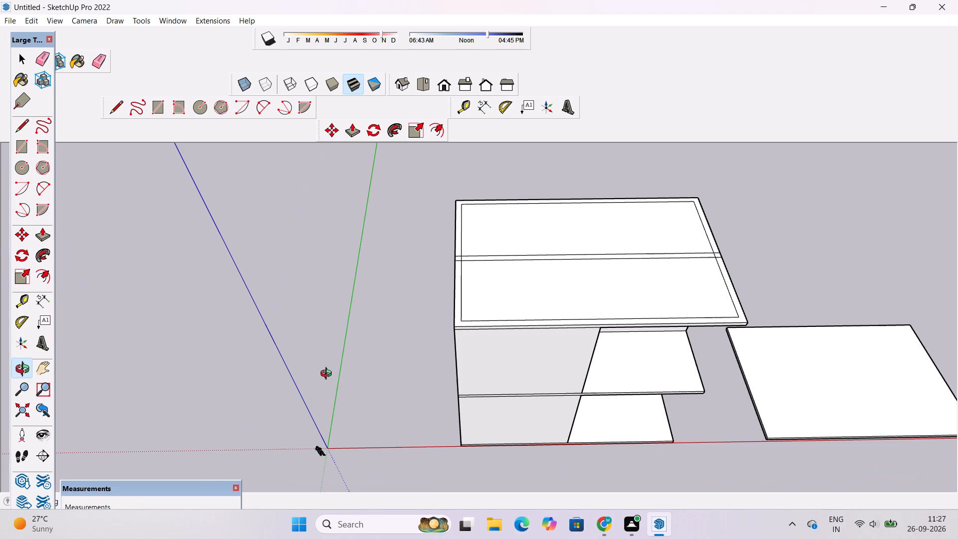
scroll(328, 375, "down", 2)
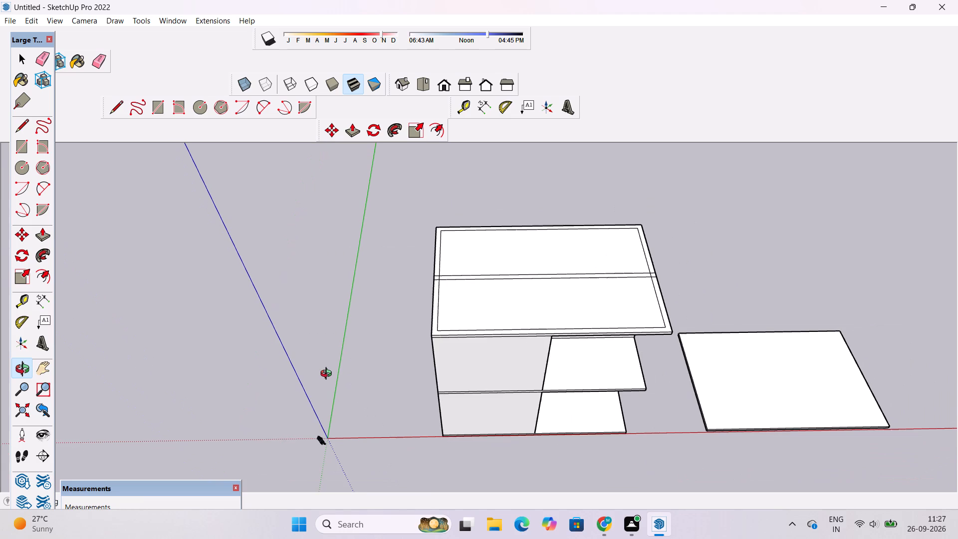
scroll(328, 375, "up", 1)
scroll(328, 375, "down", 3)
left_click(332, 368)
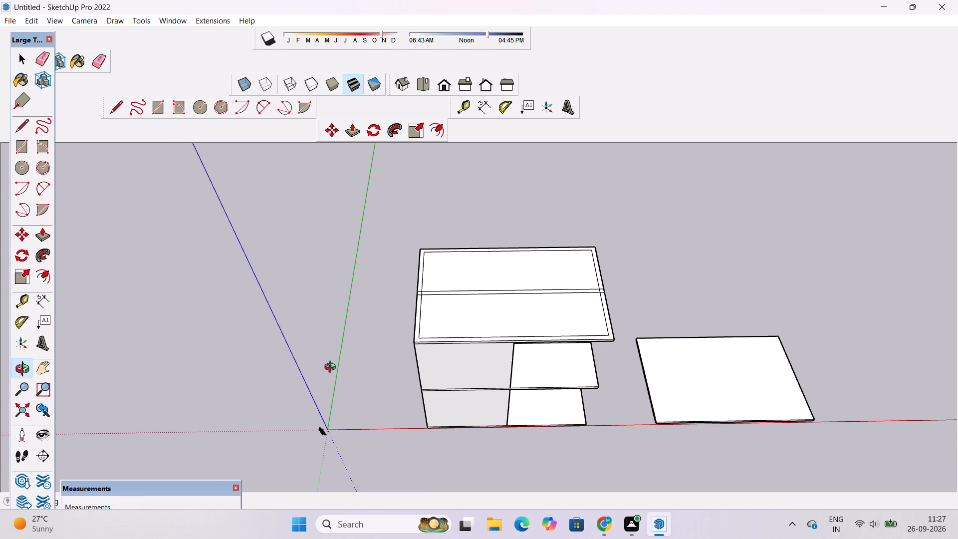
Examine the structure's front from above and close up, down to the lower open bay's slab beside the front wall end.
scroll(331, 371, "down", 2)
left_click_drag(340, 365, 340, 381)
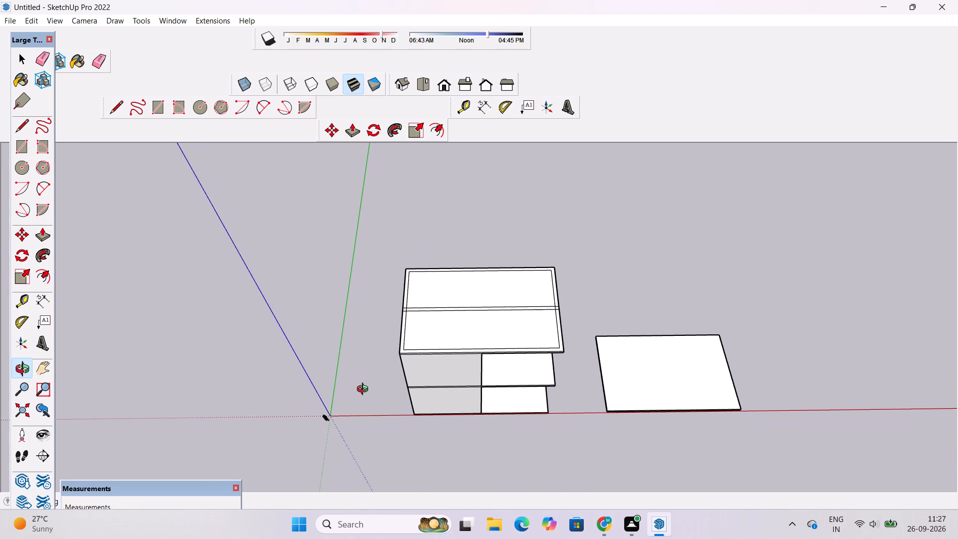
scroll(365, 390, "up", 4)
left_click_drag(366, 400, 373, 345)
left_click_drag(401, 379, 281, 346, "shift")
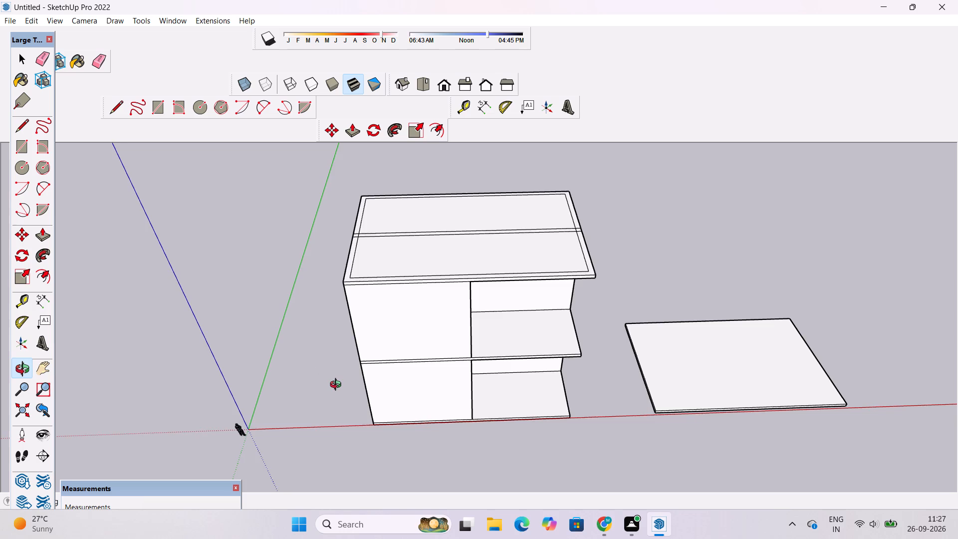
scroll(338, 386, "up", 1)
left_click_drag(338, 386, 335, 325)
scroll(410, 369, "up", 4)
left_click_drag(414, 367, 211, 290, "shift")
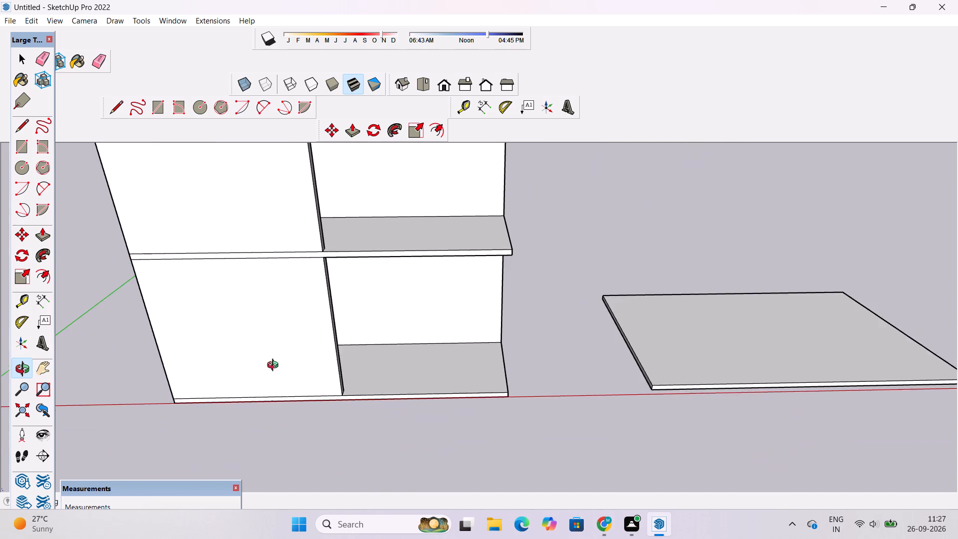
left_click_drag(282, 384, 298, 446)
left_click(299, 446)
scroll(383, 404, "up", 5)
left_click_drag(382, 402, 346, 377)
left_click(345, 377, "shift")
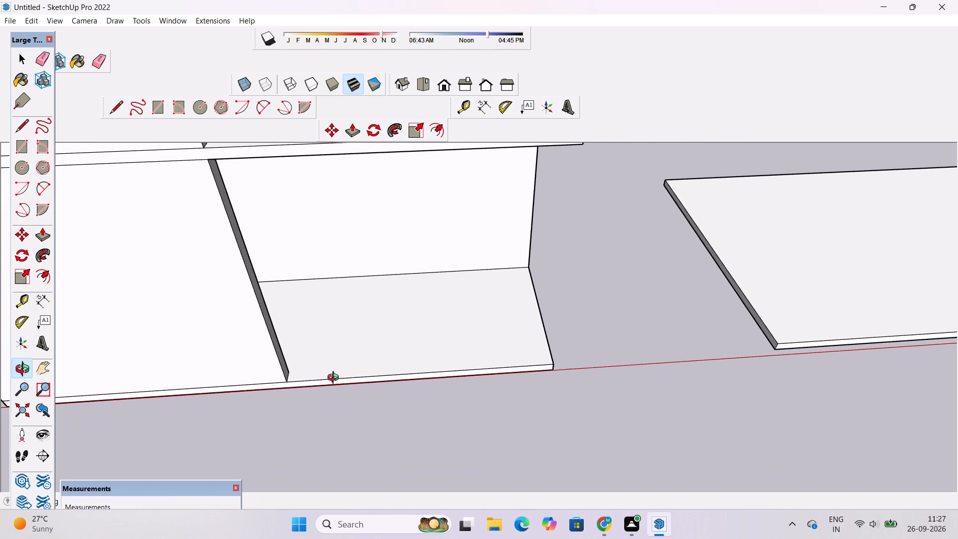
scroll(332, 384, "up", 3)
left_click_drag(328, 389, 303, 421)
left_click(303, 421)
left_click_drag(303, 421, 275, 383, "shift")
scroll(275, 383, "down", 5)
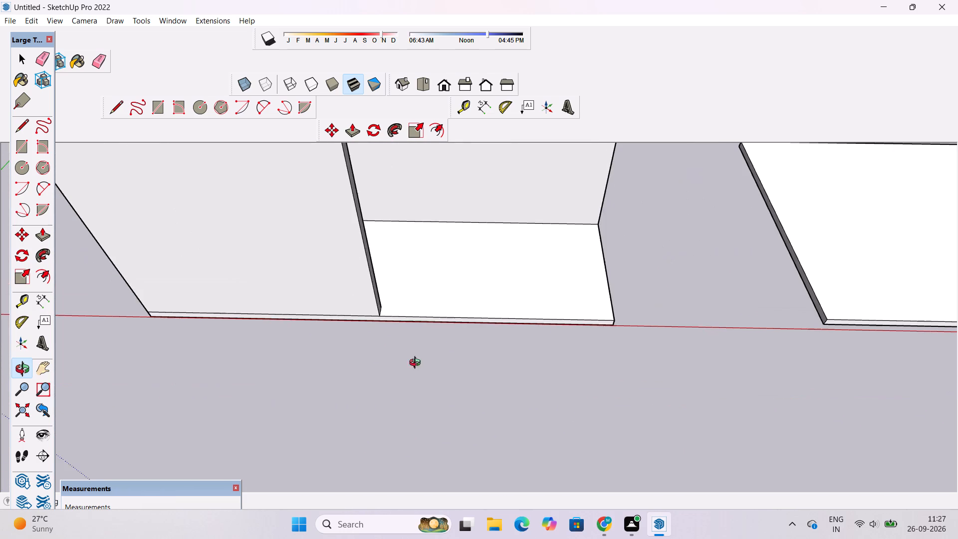
left_click_drag(574, 341, 357, 372, "shift")
left_click(356, 372)
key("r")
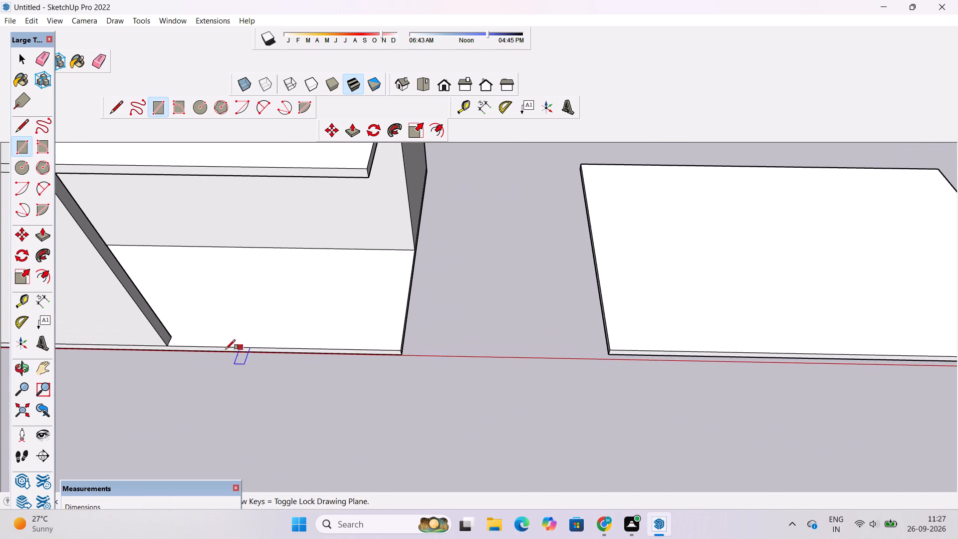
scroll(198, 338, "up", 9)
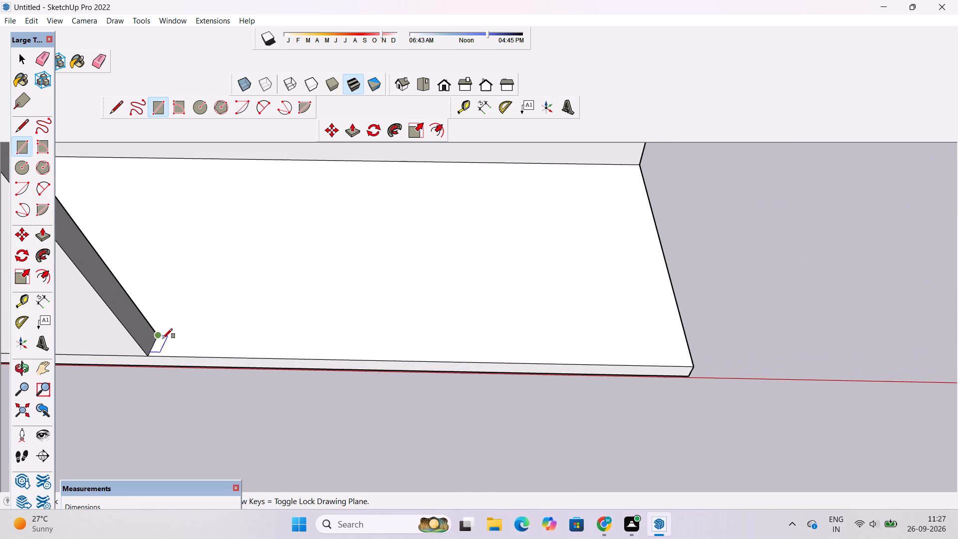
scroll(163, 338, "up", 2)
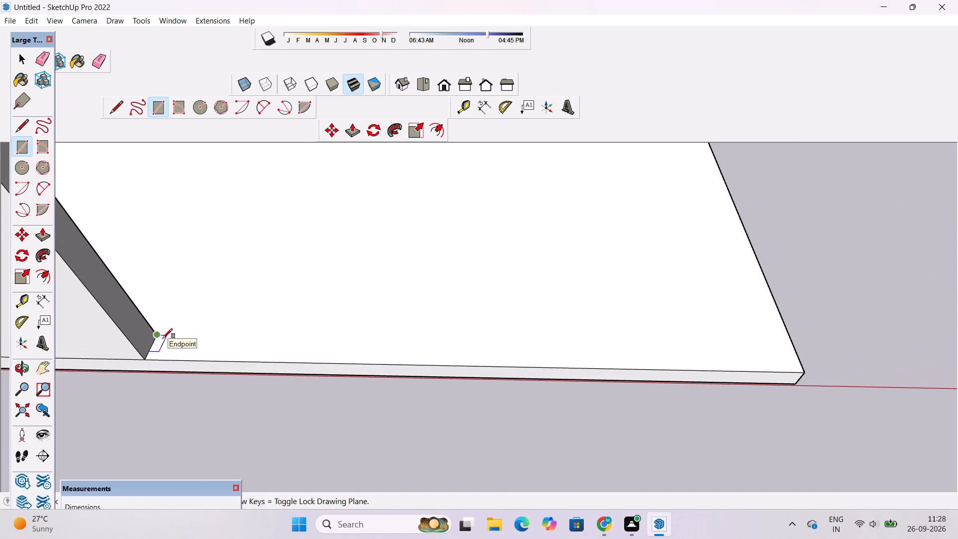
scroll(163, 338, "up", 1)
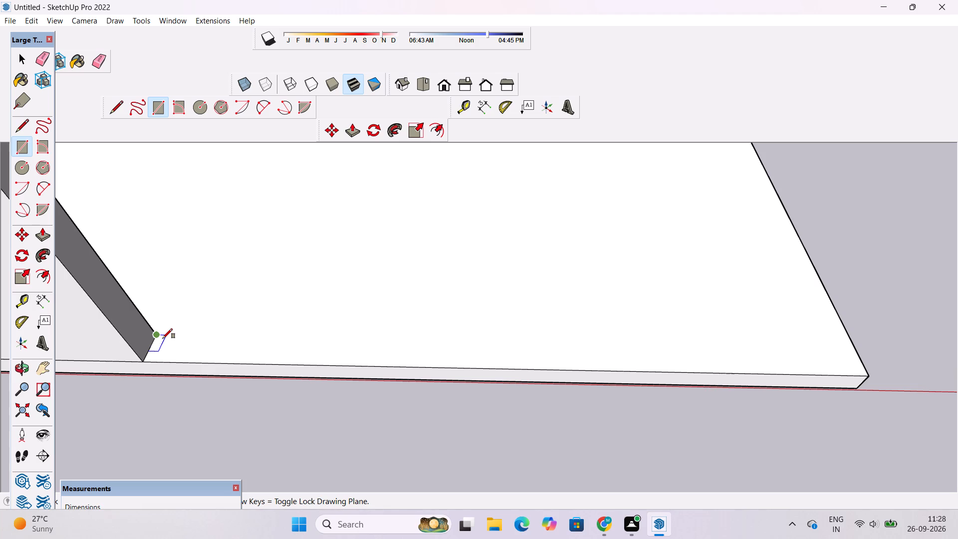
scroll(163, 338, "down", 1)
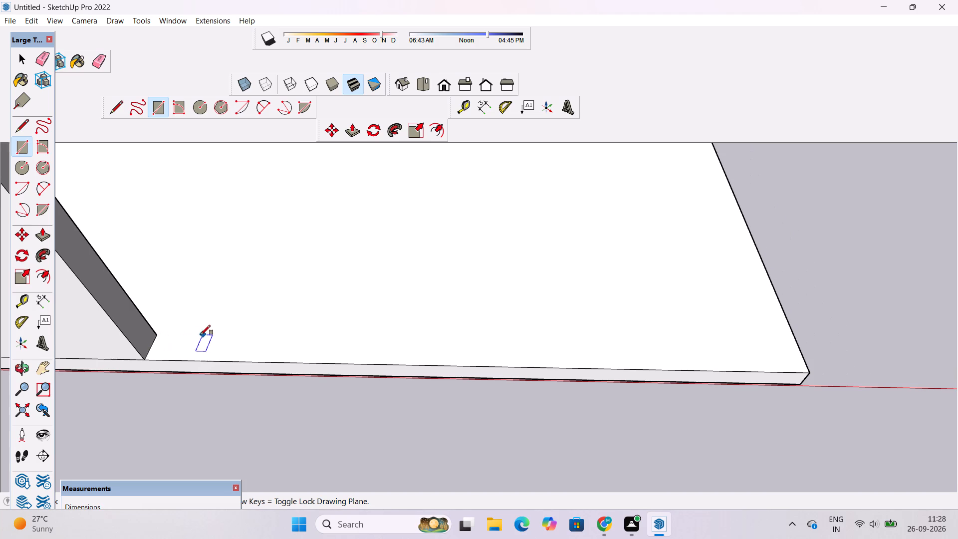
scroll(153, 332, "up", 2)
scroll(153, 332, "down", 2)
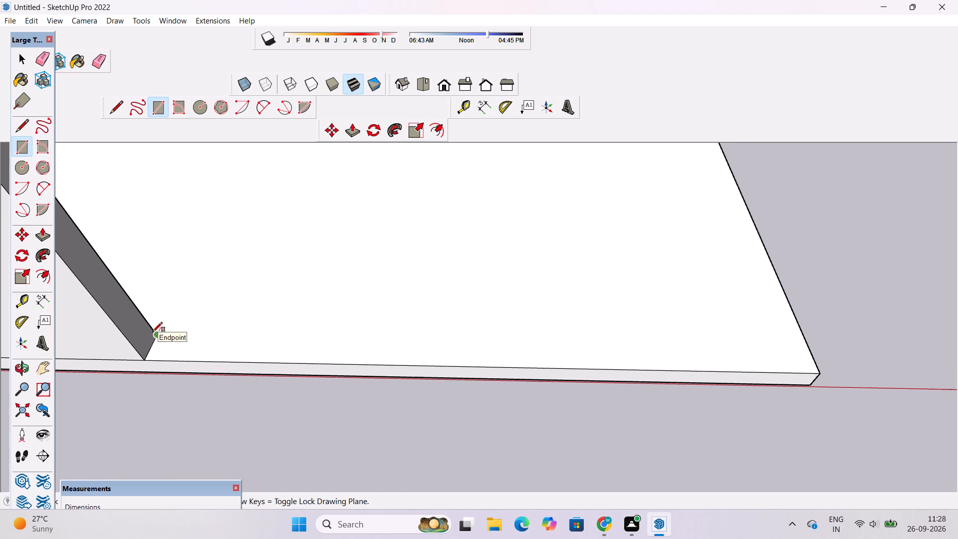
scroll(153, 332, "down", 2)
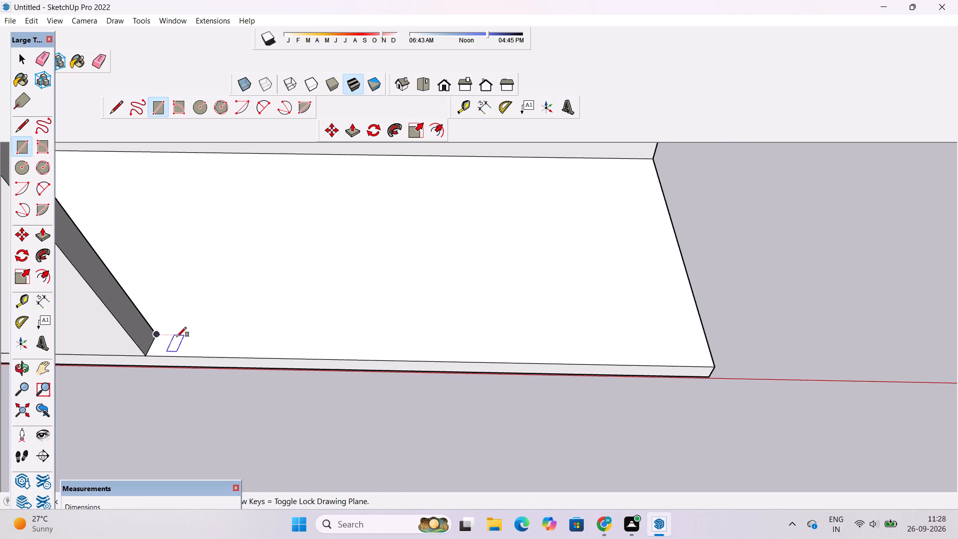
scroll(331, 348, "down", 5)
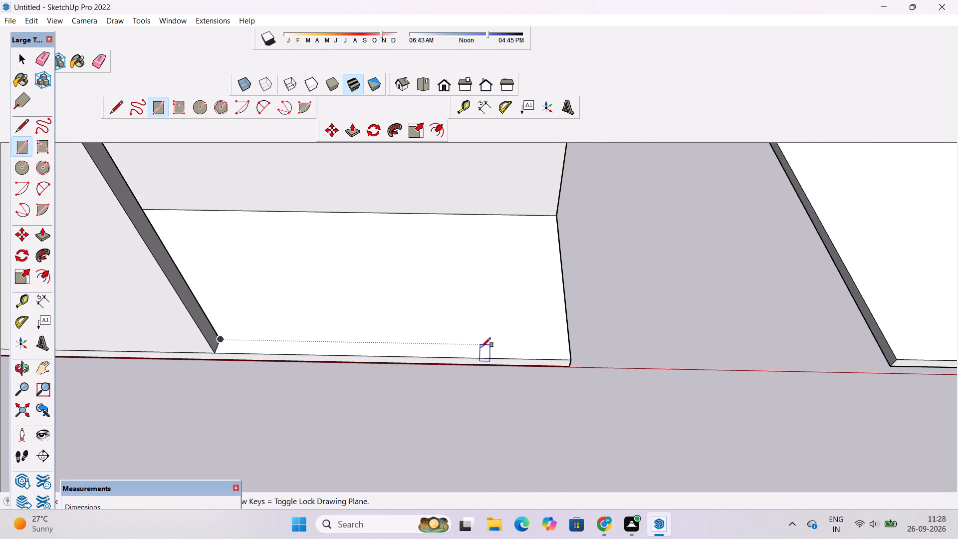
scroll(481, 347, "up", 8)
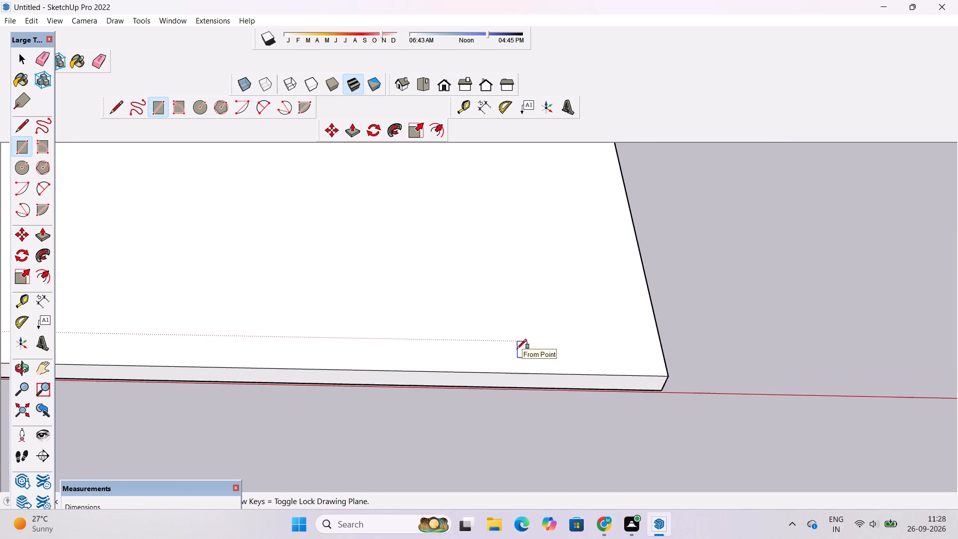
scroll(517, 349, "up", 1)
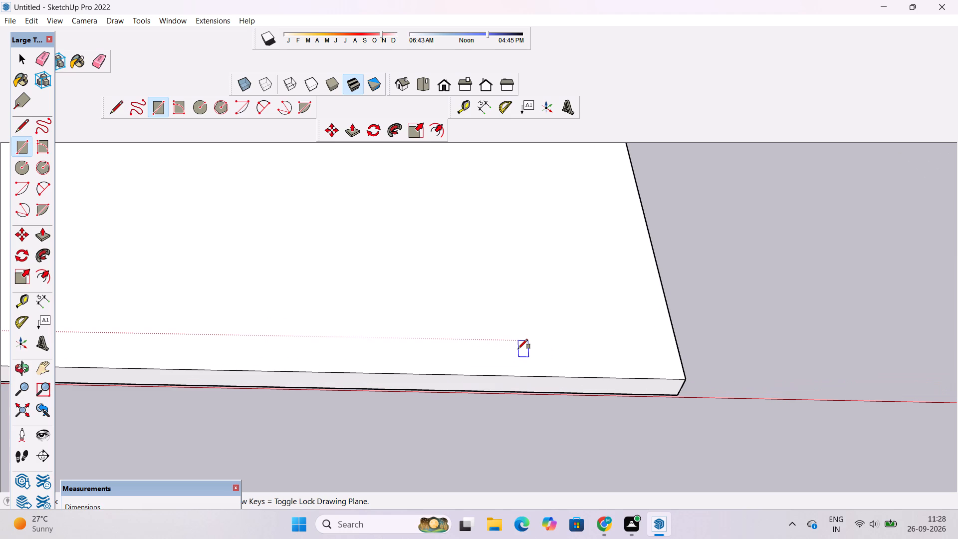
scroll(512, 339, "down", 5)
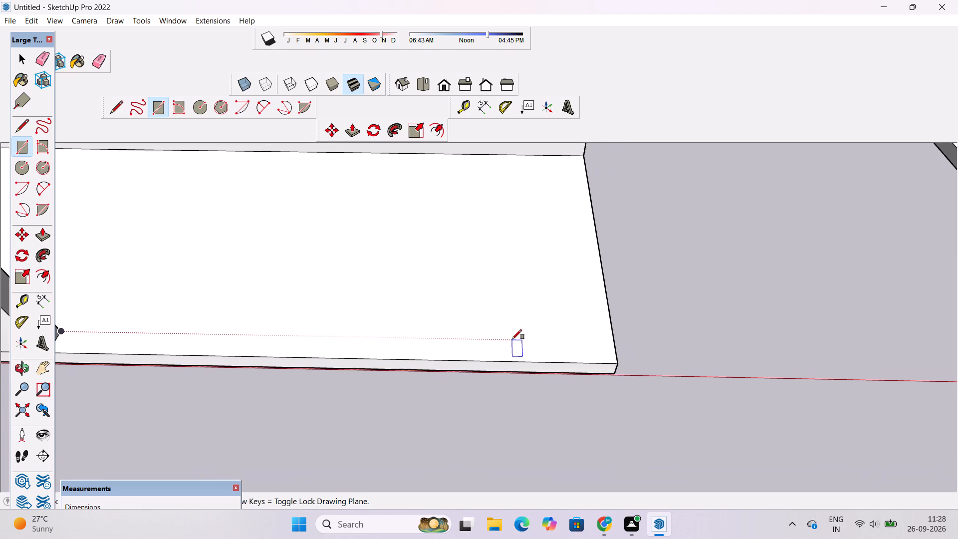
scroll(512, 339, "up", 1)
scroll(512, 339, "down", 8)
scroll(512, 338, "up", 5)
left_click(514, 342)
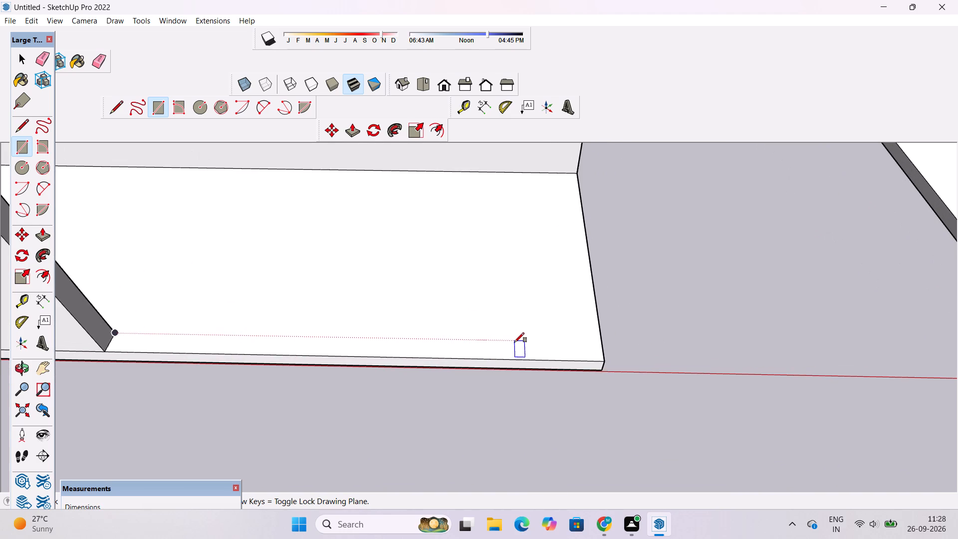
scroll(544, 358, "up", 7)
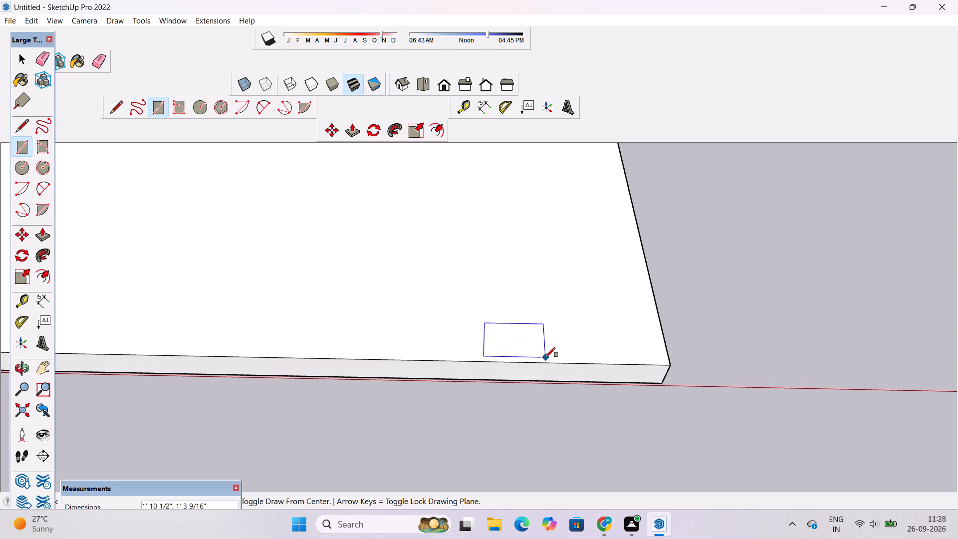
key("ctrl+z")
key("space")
Draw a 1'6" deep rectangle on the lower open bay's slab near its outer front corner, aligned with the wall end and reaching the front edge.
key("r")
scroll(539, 357, "down", 11)
scroll(515, 336, "up", 6)
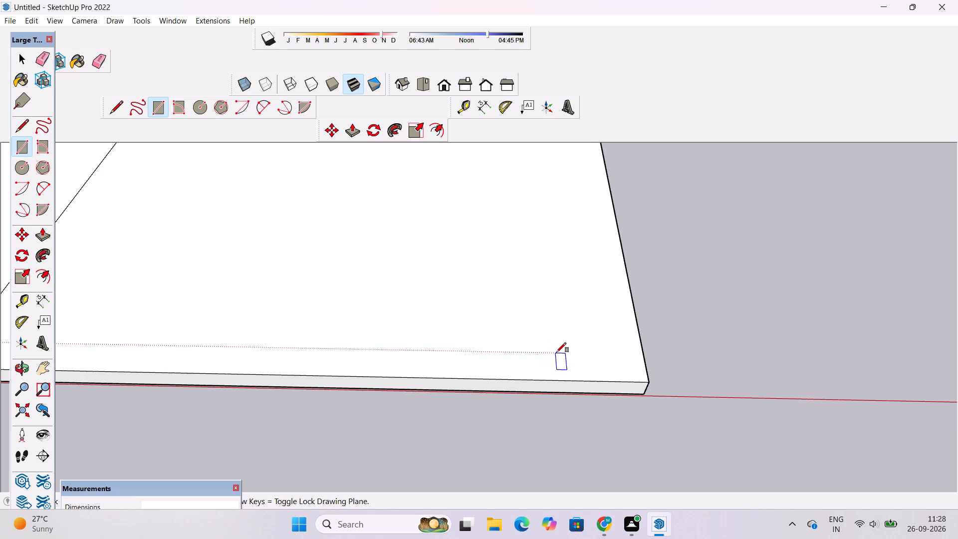
double_click(569, 353)
scroll(597, 382, "up", 4)
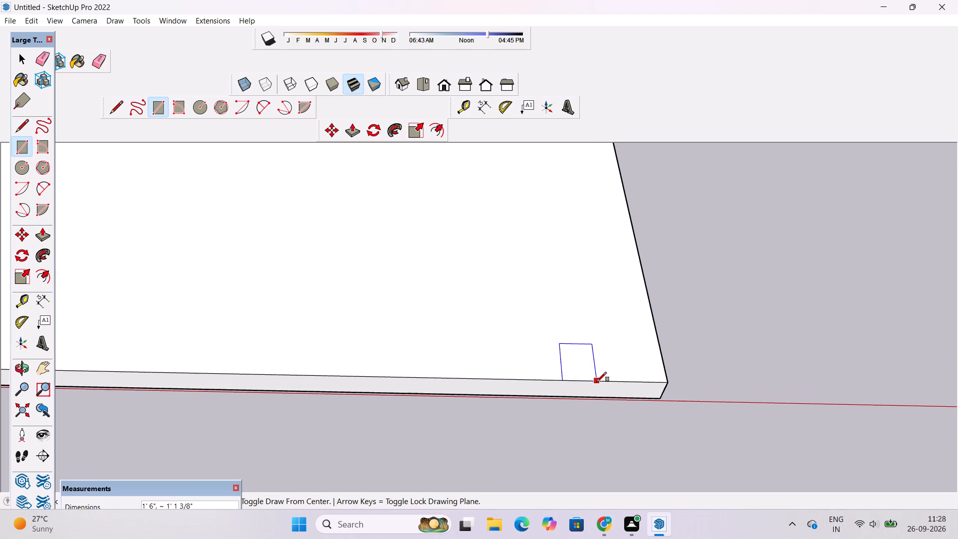
scroll(605, 378, "up", 2)
left_click(605, 378)
key("space")
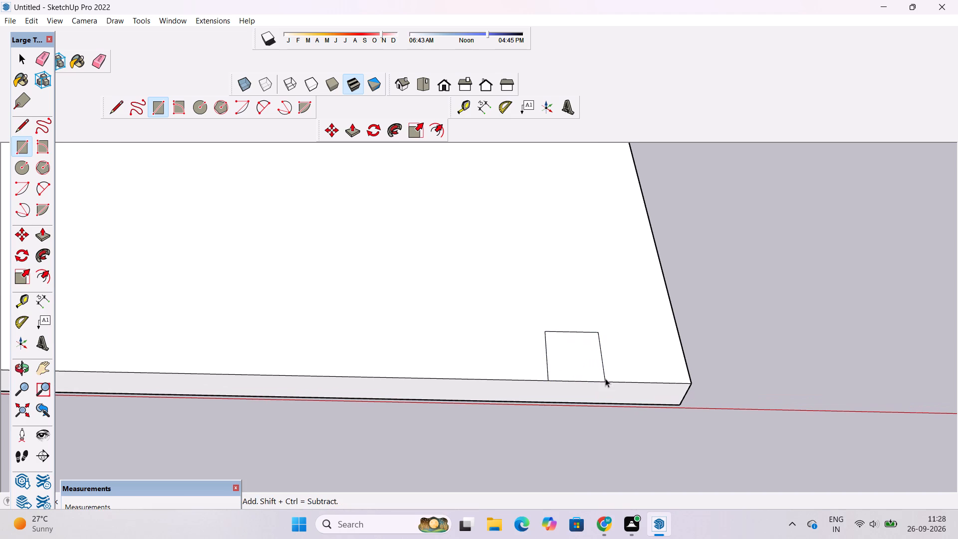
Examine the new rectangle's position relative to the lower slab's front edge and outer corner.
type("o")
scroll(605, 378, "down", 4)
scroll(566, 370, "down", 3)
scroll(566, 370, "up", 1)
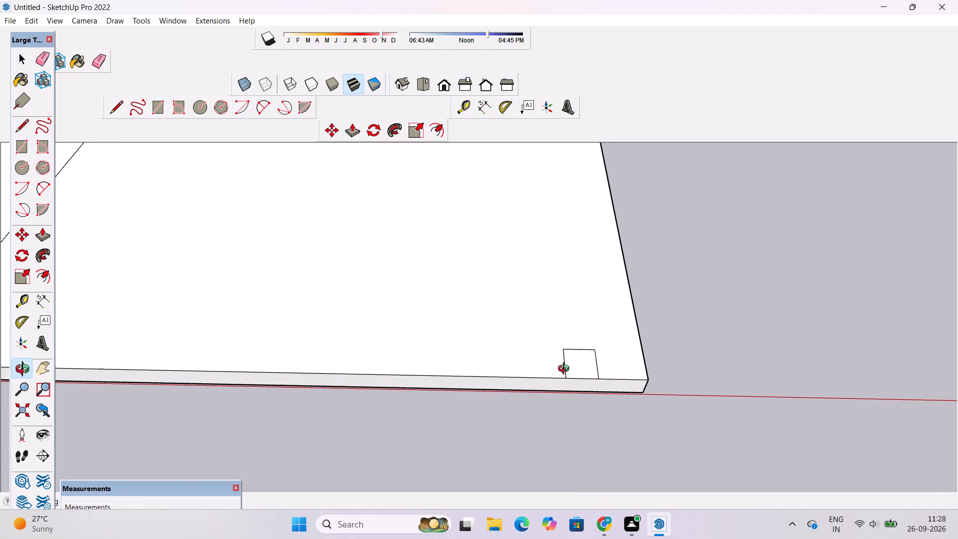
scroll(566, 370, "up", 1)
left_click_drag(566, 370, 562, 393, "shift")
left_click_drag(563, 403, 592, 378)
left_click_drag(592, 375, 553, 378, "shift")
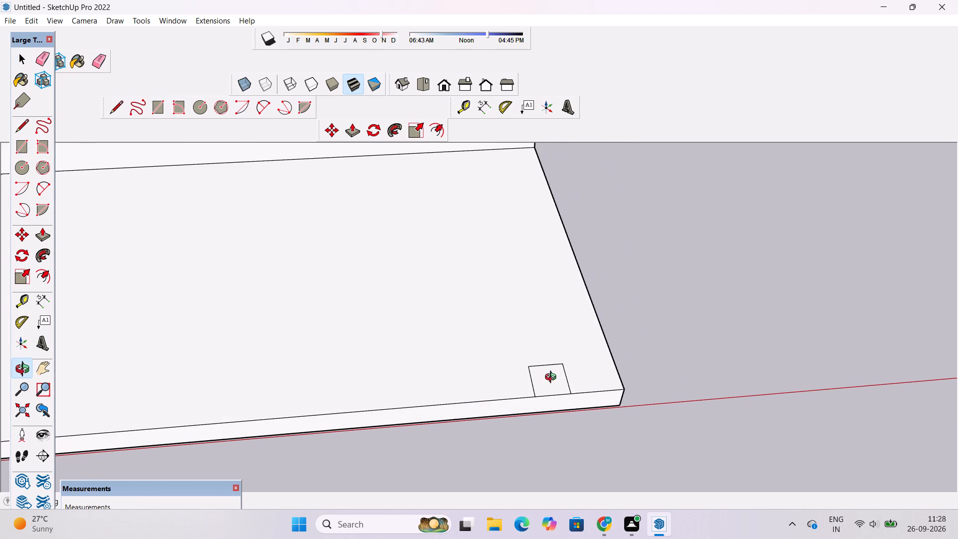
left_click_drag(554, 384, 553, 377)
scroll(551, 360, "up", 4)
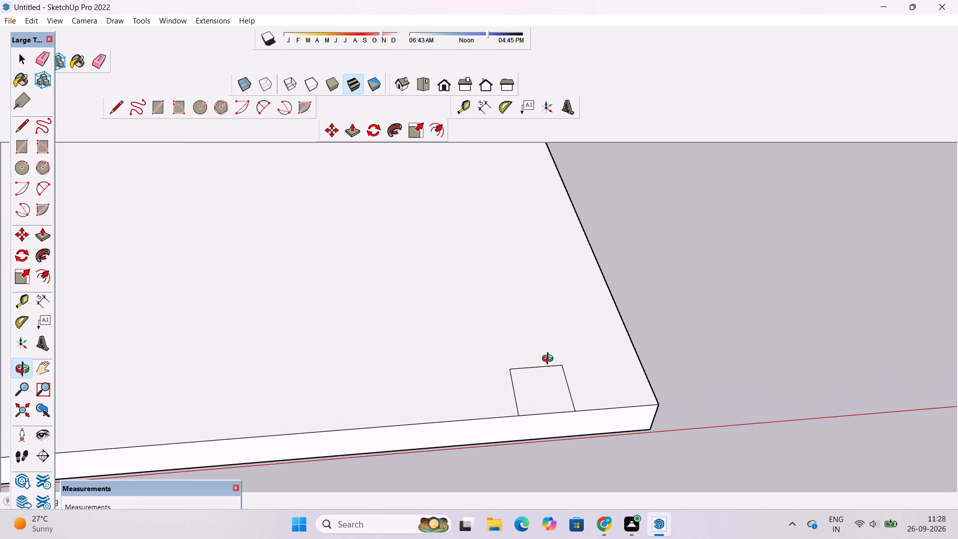
scroll(533, 339, "up", 1)
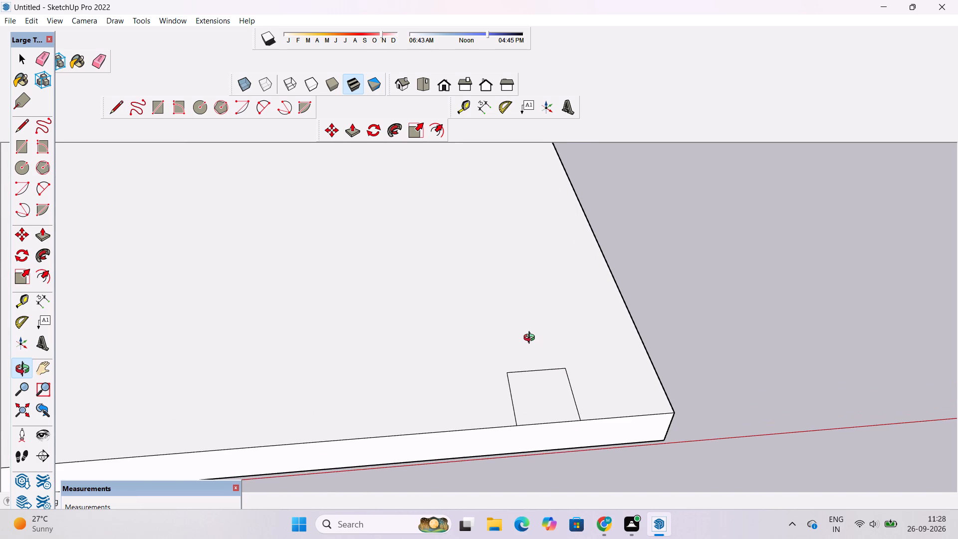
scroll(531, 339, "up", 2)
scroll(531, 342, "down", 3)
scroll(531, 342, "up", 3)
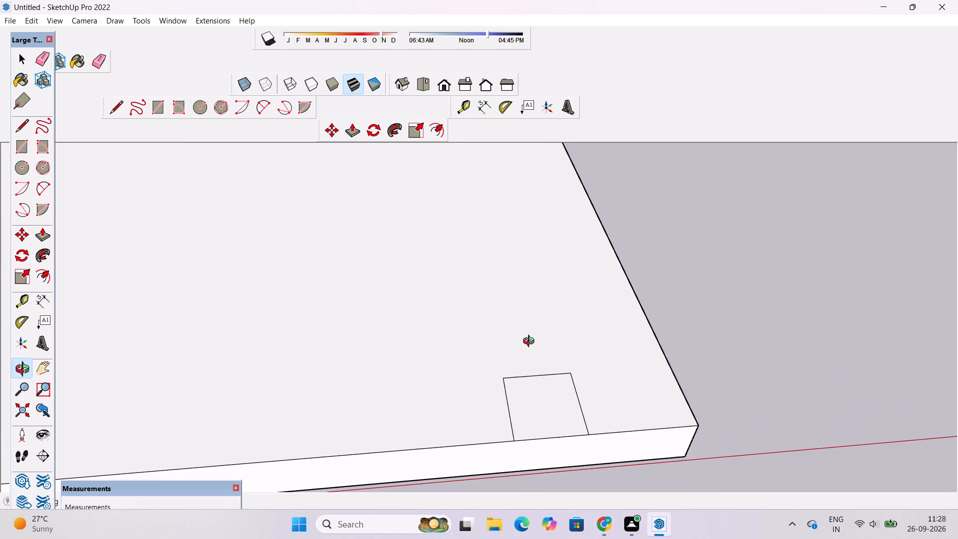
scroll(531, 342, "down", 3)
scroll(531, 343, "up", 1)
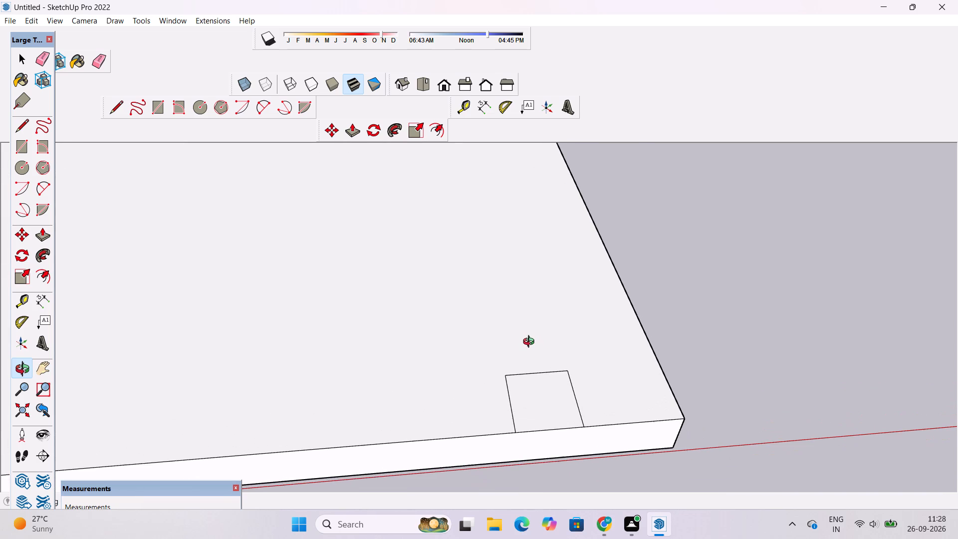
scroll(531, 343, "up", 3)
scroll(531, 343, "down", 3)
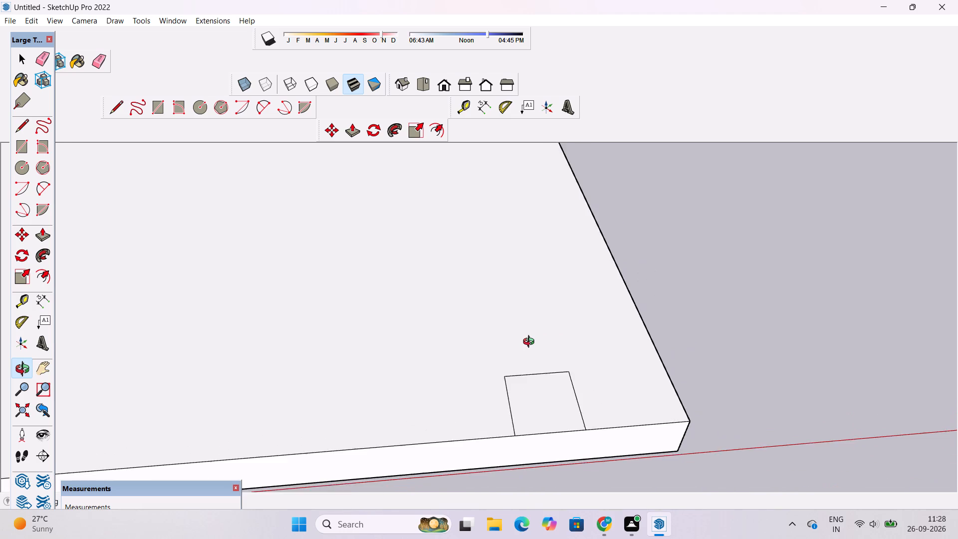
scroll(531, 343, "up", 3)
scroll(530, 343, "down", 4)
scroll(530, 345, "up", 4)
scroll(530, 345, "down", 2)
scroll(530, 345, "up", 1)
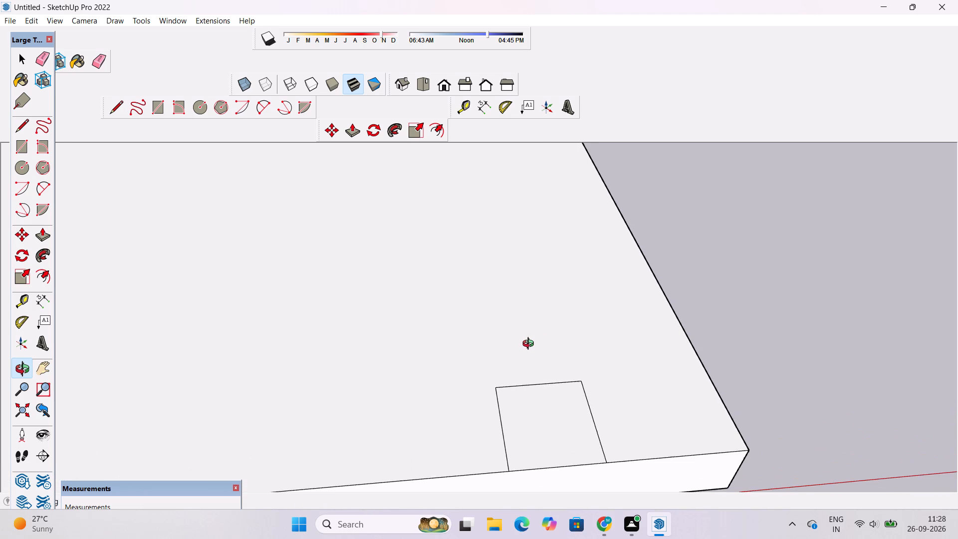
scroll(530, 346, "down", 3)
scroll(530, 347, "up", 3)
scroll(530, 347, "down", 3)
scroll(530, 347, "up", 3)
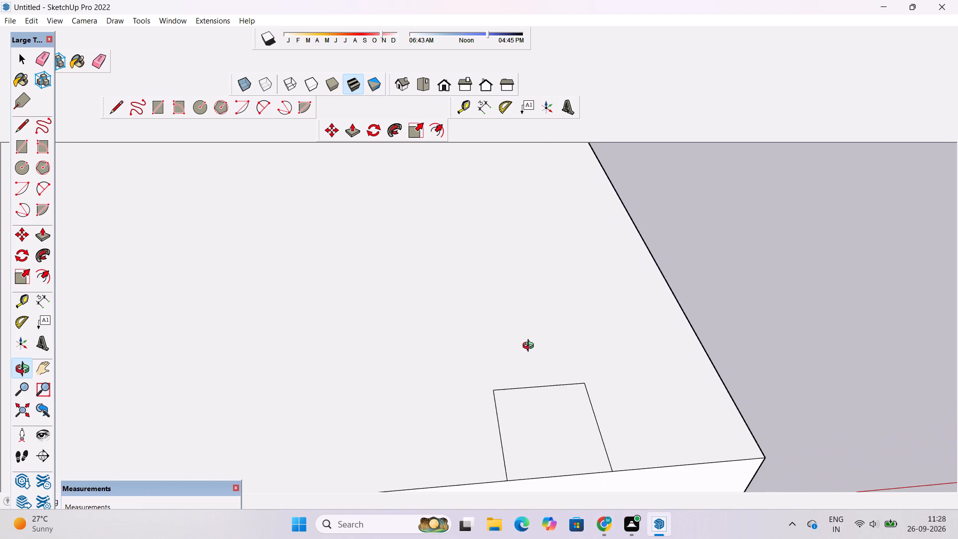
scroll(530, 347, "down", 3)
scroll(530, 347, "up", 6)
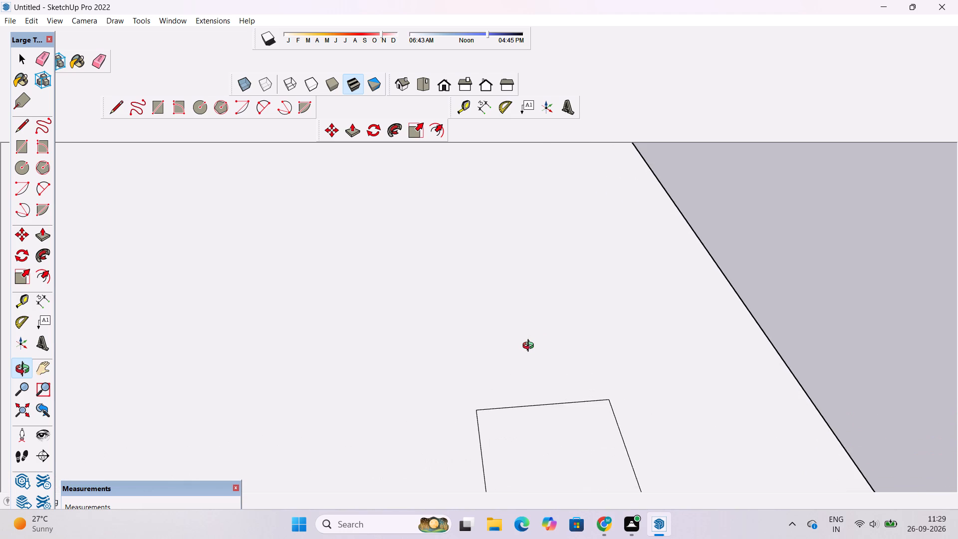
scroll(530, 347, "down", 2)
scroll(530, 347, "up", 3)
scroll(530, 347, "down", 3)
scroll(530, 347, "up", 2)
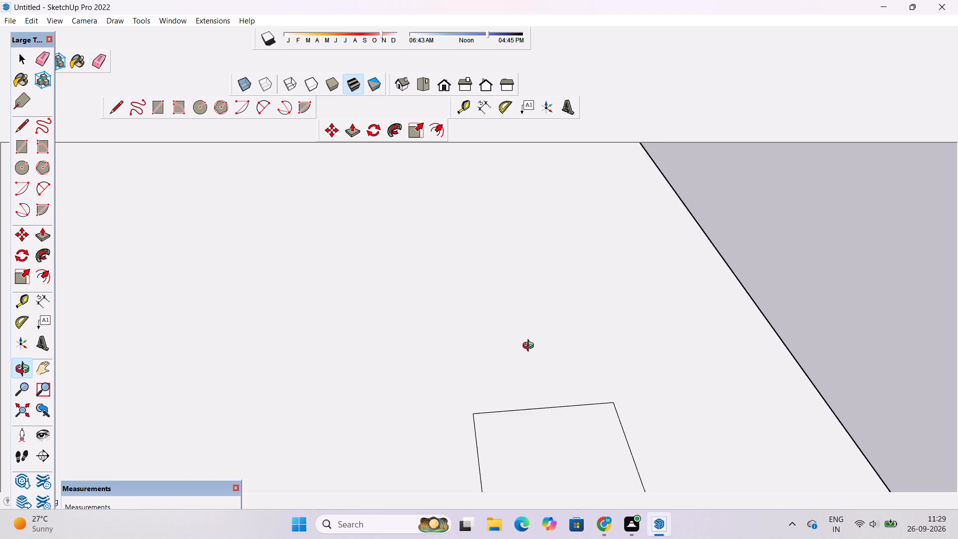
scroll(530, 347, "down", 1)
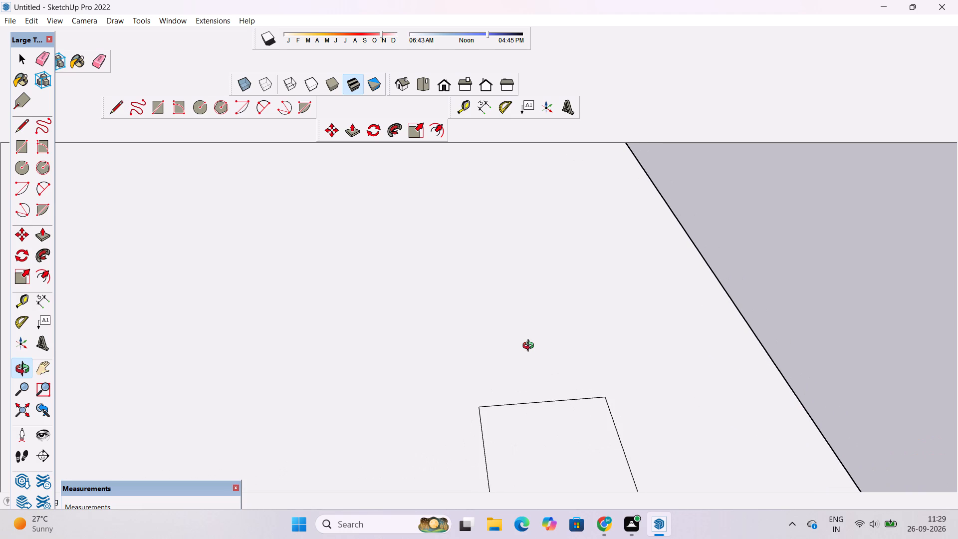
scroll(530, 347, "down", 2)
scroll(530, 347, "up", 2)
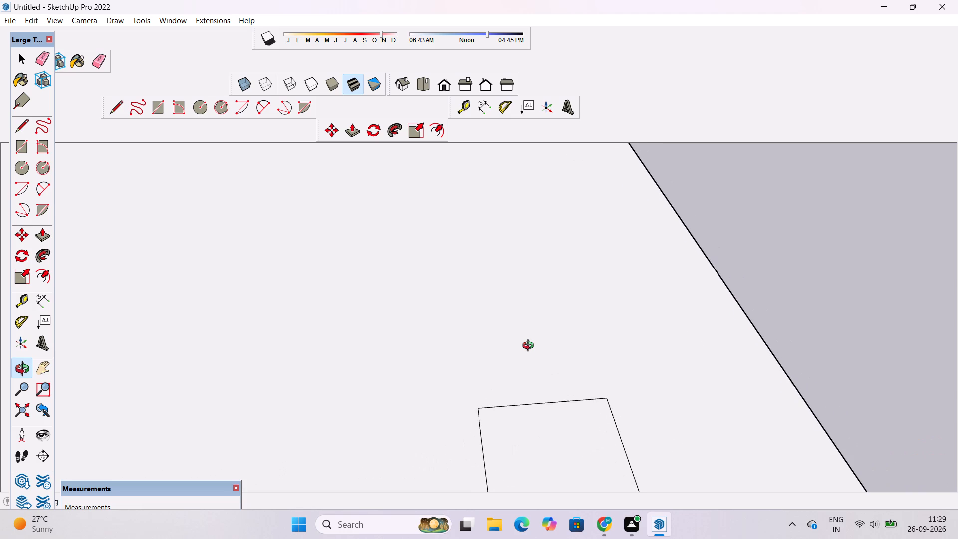
Examine the small rectangle on the lower open bay's slab from close up and from farther out with the surrounding levels.
scroll(530, 347, "down", 2)
scroll(530, 347, "up", 2)
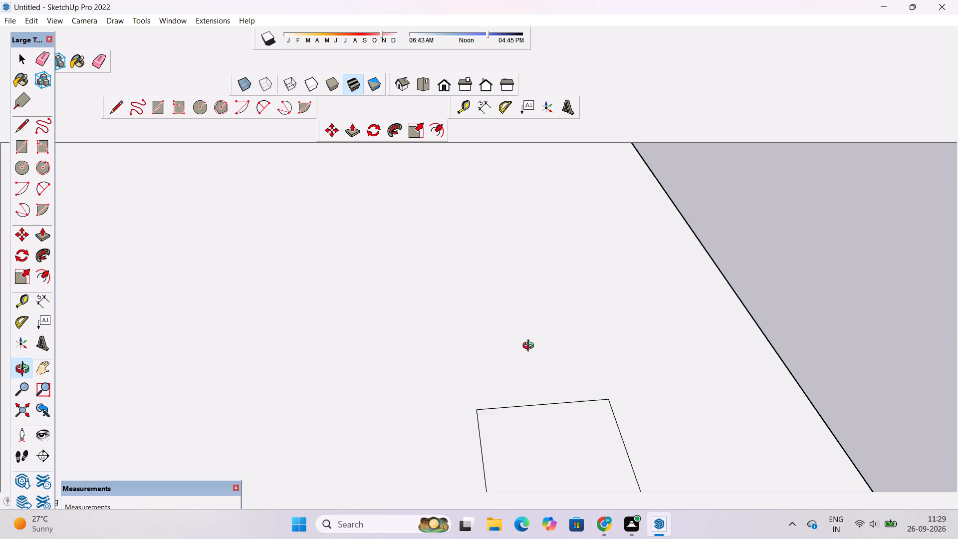
scroll(530, 347, "up", 2)
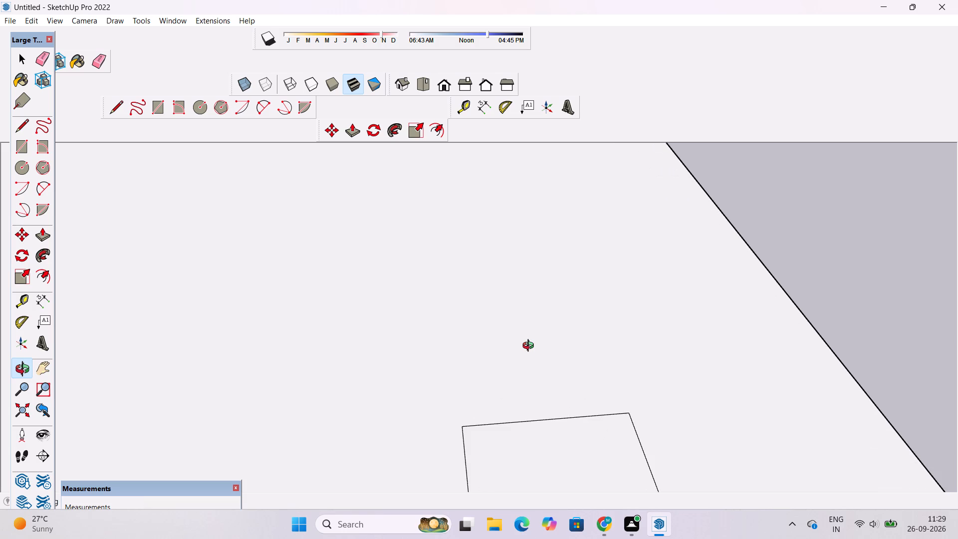
scroll(530, 347, "down", 5)
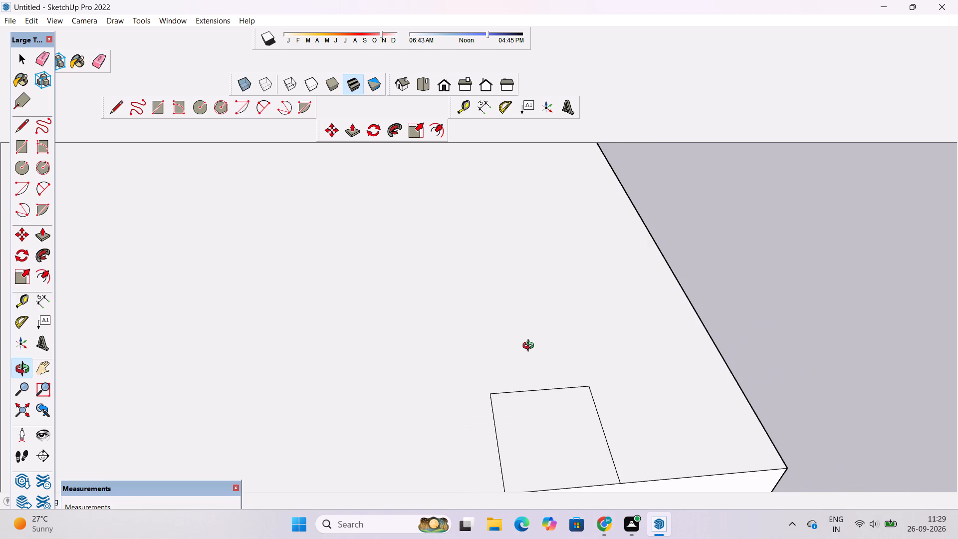
scroll(531, 352, "down", 9)
left_click_drag(529, 365, 504, 366, "shift")
scroll(503, 370, "down", 7)
left_click_drag(506, 406, 500, 392)
scroll(499, 388, "down", 6)
left_click_drag(499, 388, 510, 440)
scroll(505, 421, "down", 6)
left_click_drag(503, 422, 506, 439)
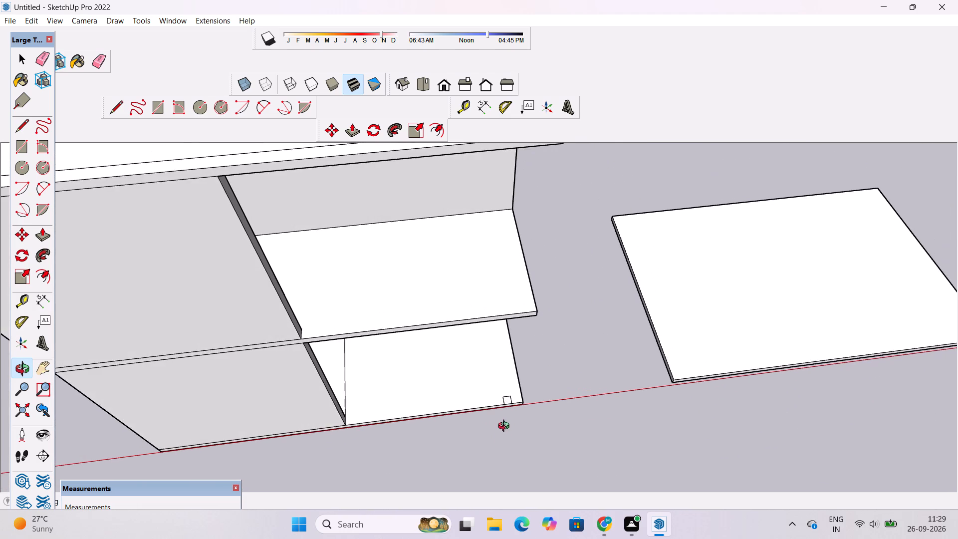
scroll(507, 412, "up", 10)
left_click_drag(505, 406, 495, 383, "shift")
scroll(492, 365, "up", 10)
left_click_drag(495, 392, 497, 402)
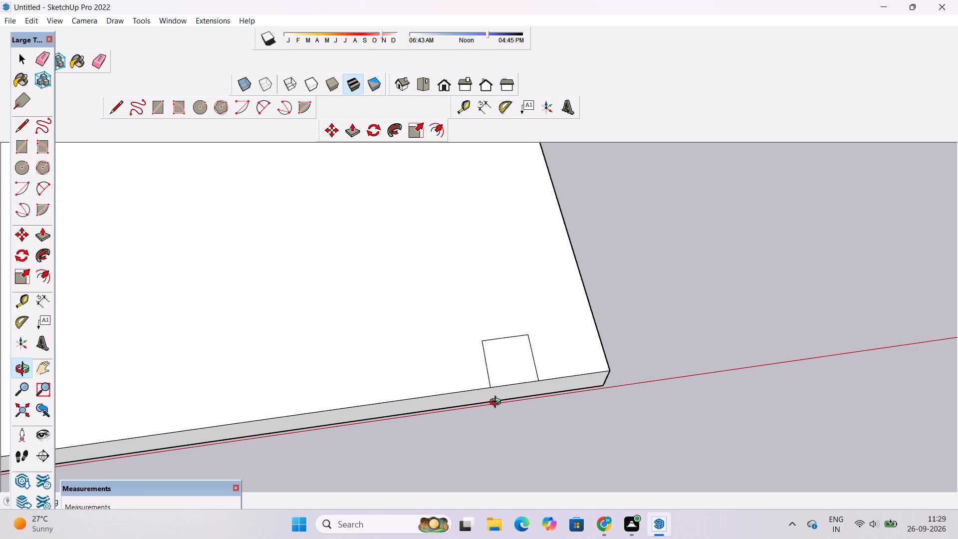
left_click_drag(497, 403, 480, 385)
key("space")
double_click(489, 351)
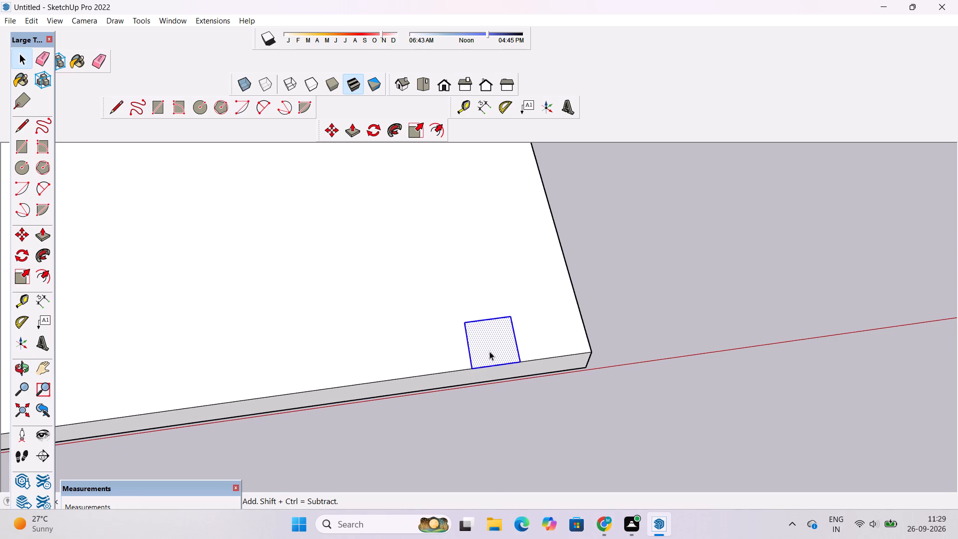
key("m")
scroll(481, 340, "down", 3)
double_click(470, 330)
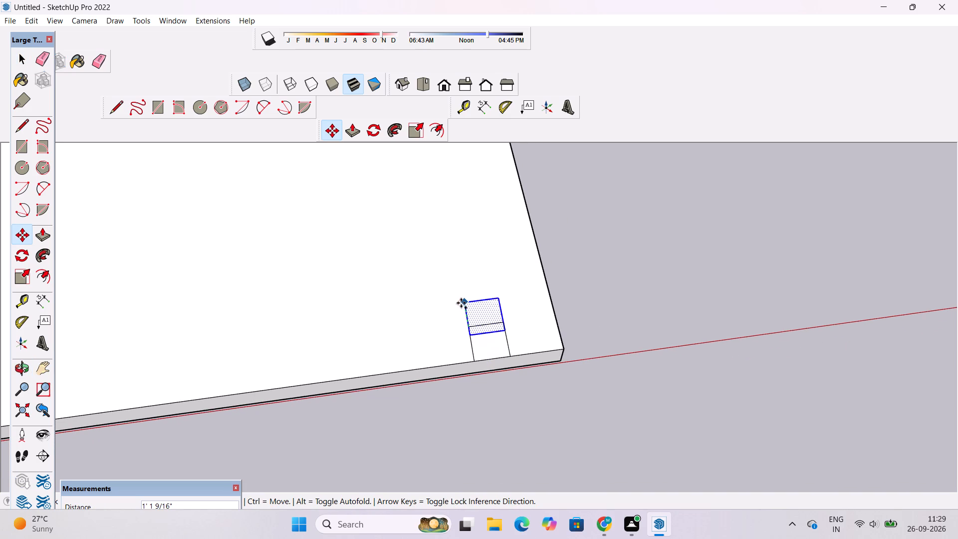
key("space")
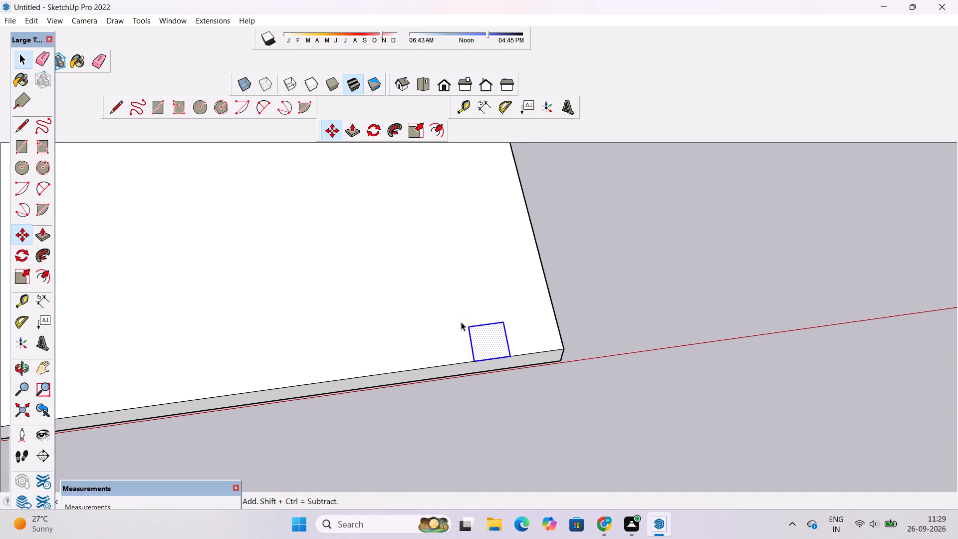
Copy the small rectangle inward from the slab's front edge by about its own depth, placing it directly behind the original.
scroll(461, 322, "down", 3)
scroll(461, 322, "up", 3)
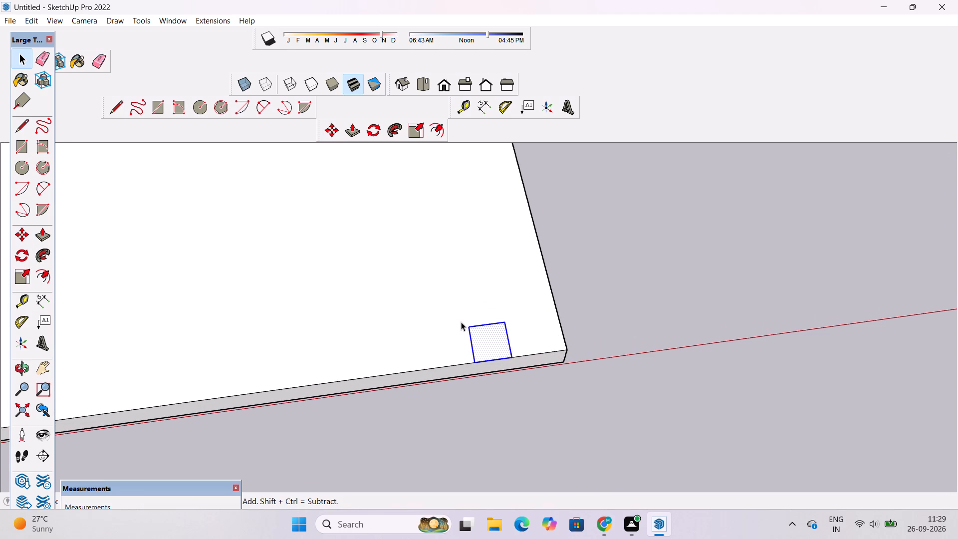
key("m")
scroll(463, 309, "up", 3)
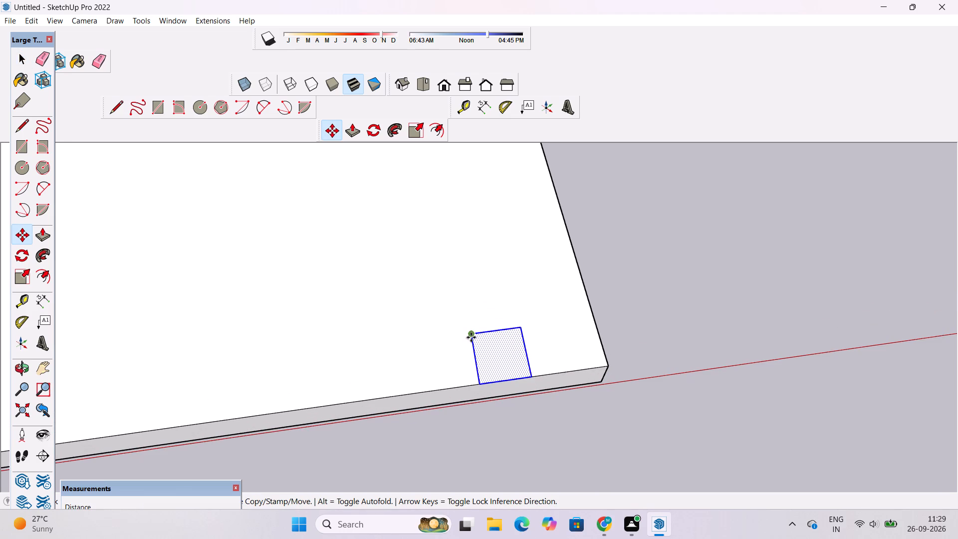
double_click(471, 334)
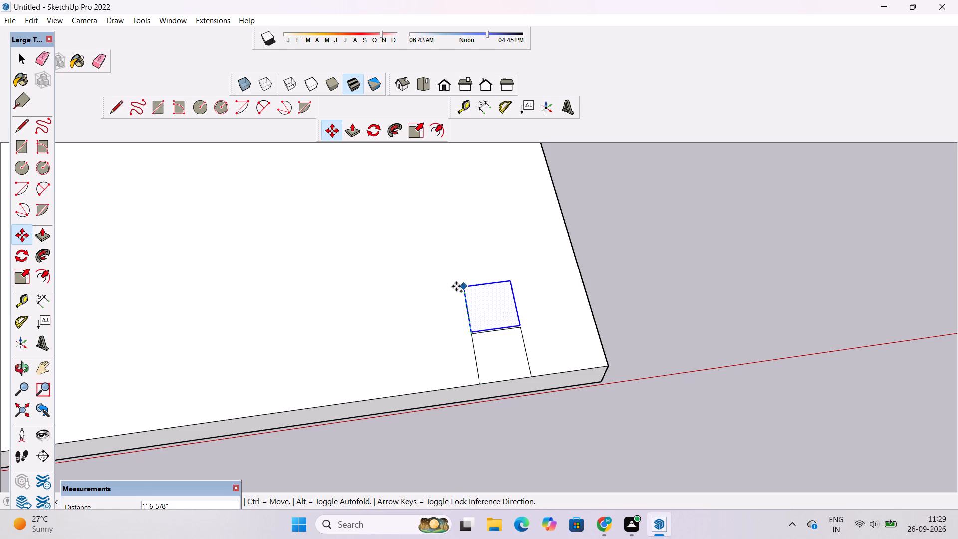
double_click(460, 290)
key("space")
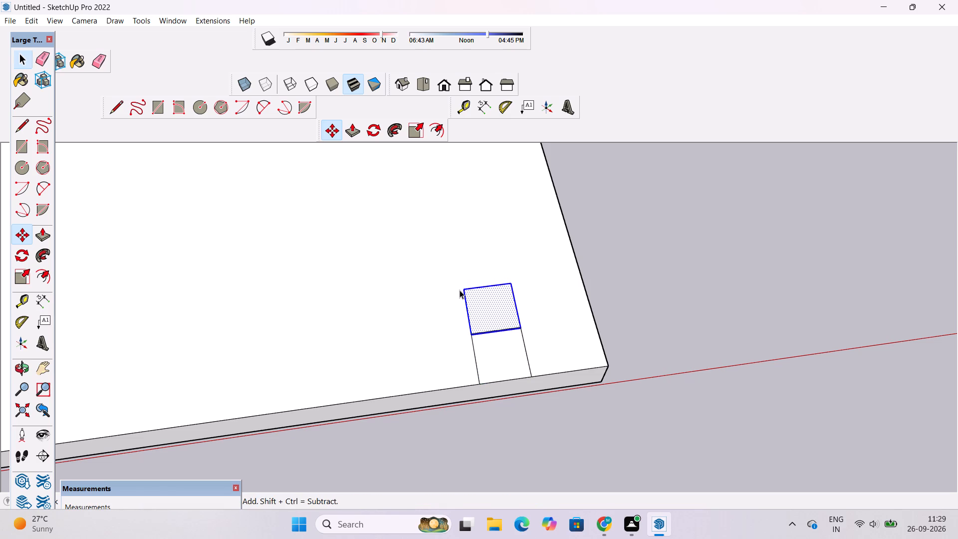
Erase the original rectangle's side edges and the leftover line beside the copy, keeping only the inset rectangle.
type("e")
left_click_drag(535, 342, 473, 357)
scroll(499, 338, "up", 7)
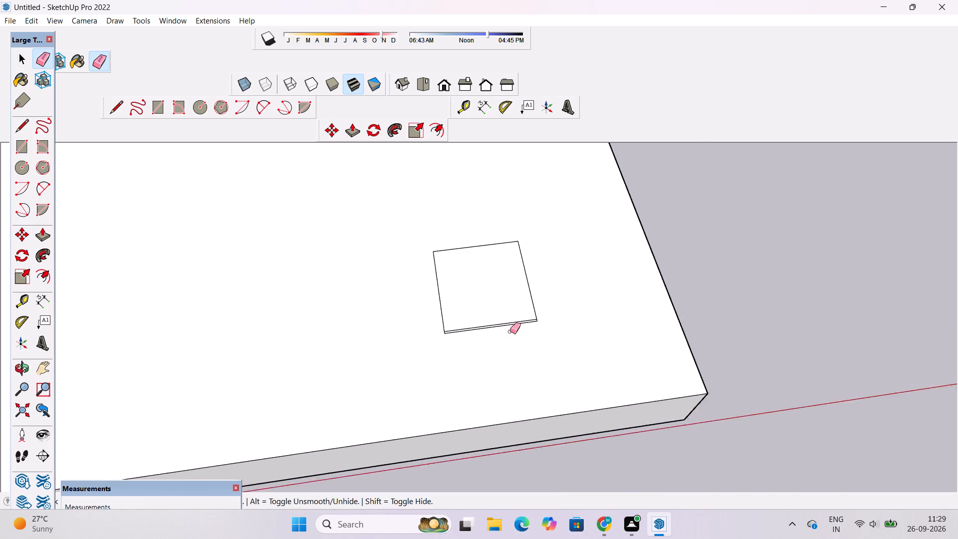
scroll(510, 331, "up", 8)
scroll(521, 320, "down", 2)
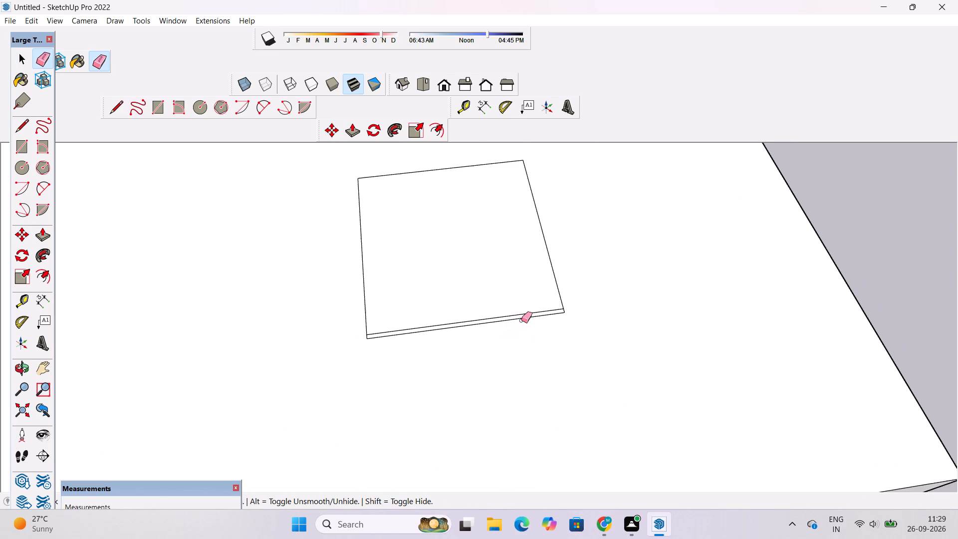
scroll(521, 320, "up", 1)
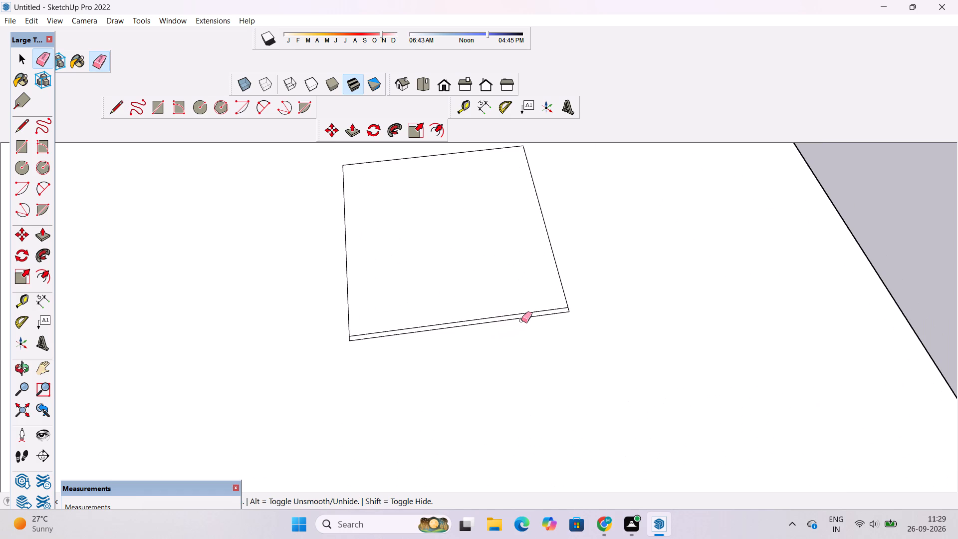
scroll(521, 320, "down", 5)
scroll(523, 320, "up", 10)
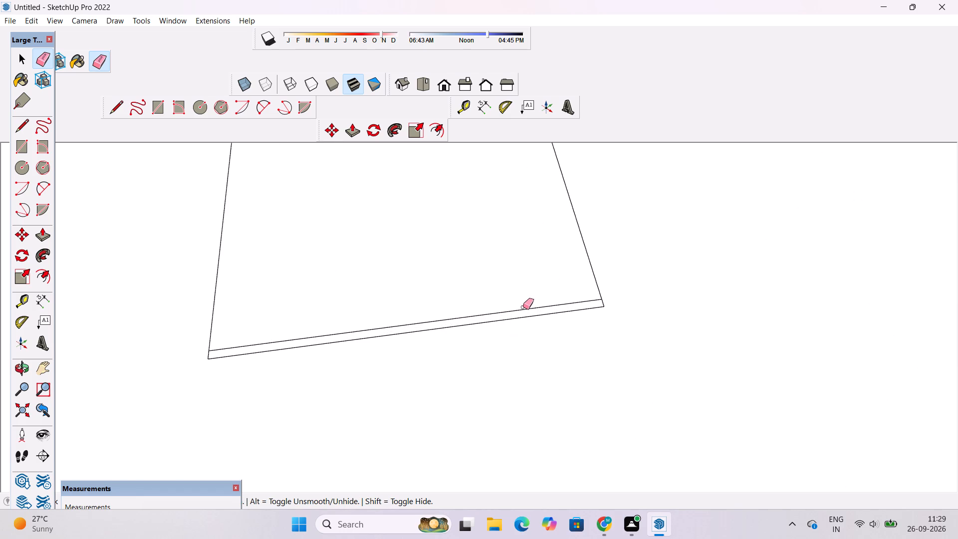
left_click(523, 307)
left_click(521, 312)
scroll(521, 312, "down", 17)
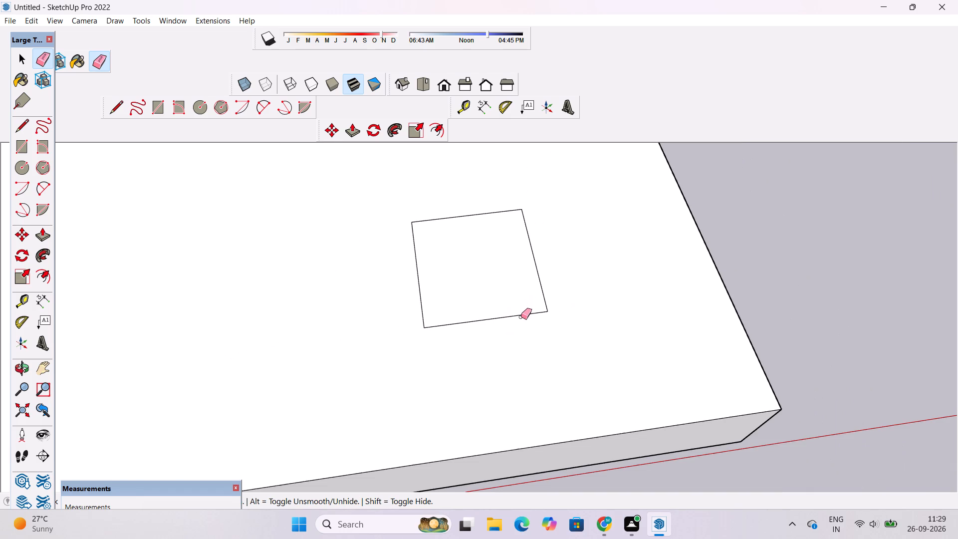
Examine the inset rectangle's position relative to the lower slab's front edge and outer corner.
key("o")
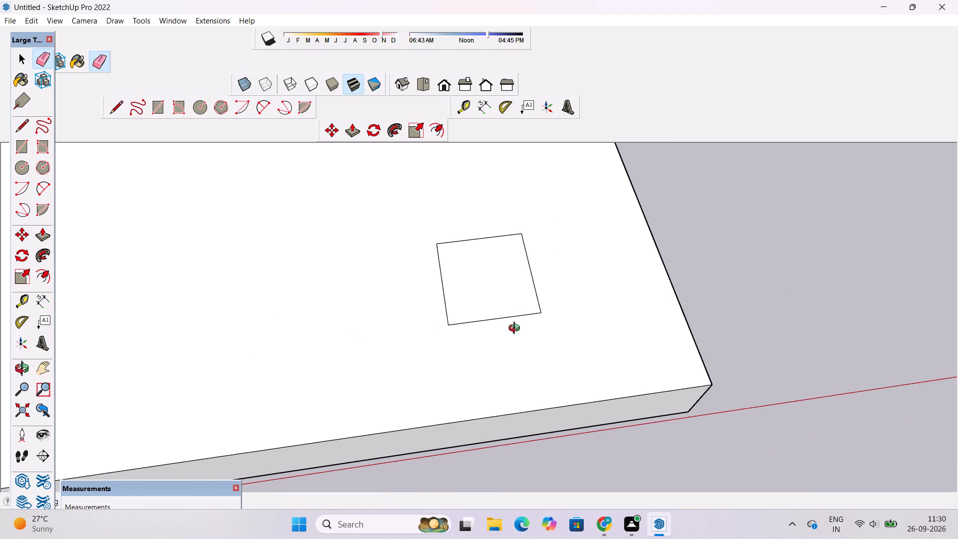
scroll(516, 329, "down", 3)
left_click_drag(516, 329, 513, 358)
left_click_drag(514, 377, 514, 385)
scroll(514, 385, "down", 11)
left_click_drag(513, 386, 513, 377)
left_click_drag(513, 373, 513, 368)
left_click_drag(517, 380, 520, 389, "shift")
scroll(520, 389, "down", 5)
left_click_drag(520, 389, 519, 396, "shift")
scroll(517, 394, "up", 5)
scroll(517, 394, "down", 3)
left_click(517, 394)
left_click(517, 398)
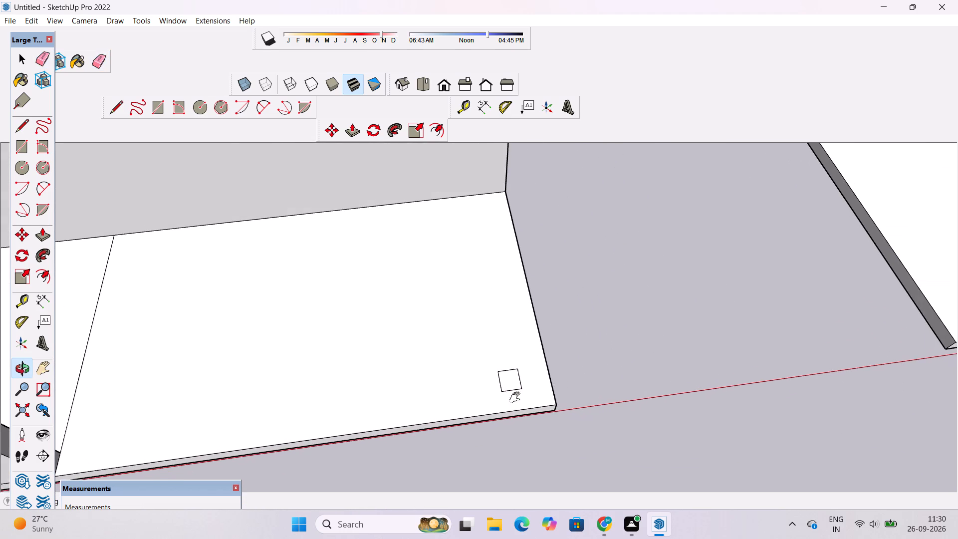
left_click_drag(517, 398, 487, 407, "shift")
left_click_drag(478, 344, 472, 362, "shift")
left_click(472, 362, "shift")
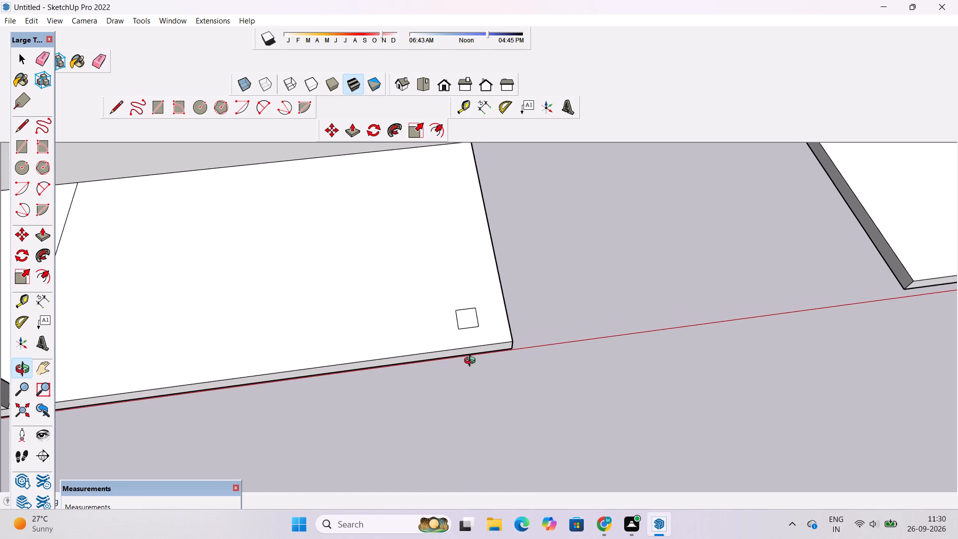
left_click_drag(470, 359, 453, 377, "shift")
left_click(453, 377)
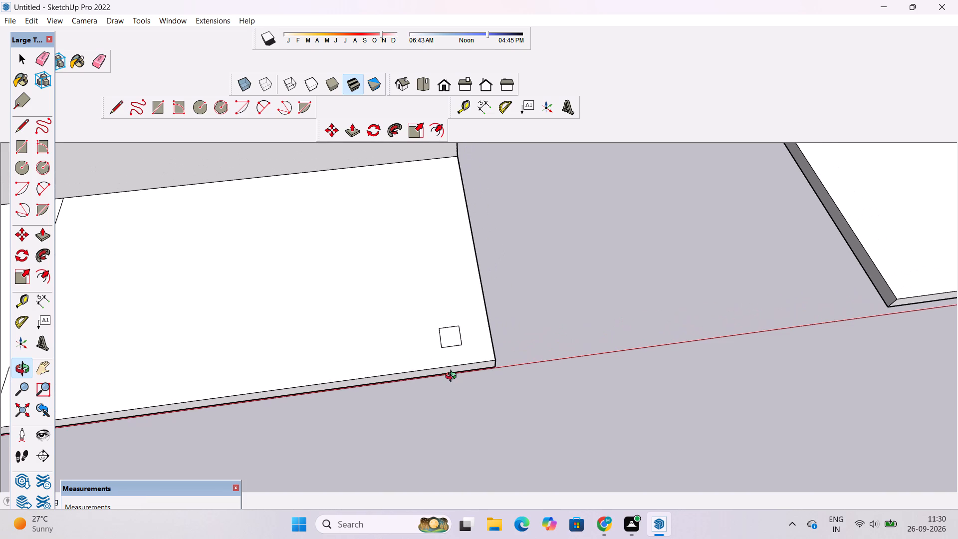
Undo the erasures, the inward copy and the original small rectangle on the lower slab.
key("ctrl+z")
key("ctrl+z")
key("space")
key("space")
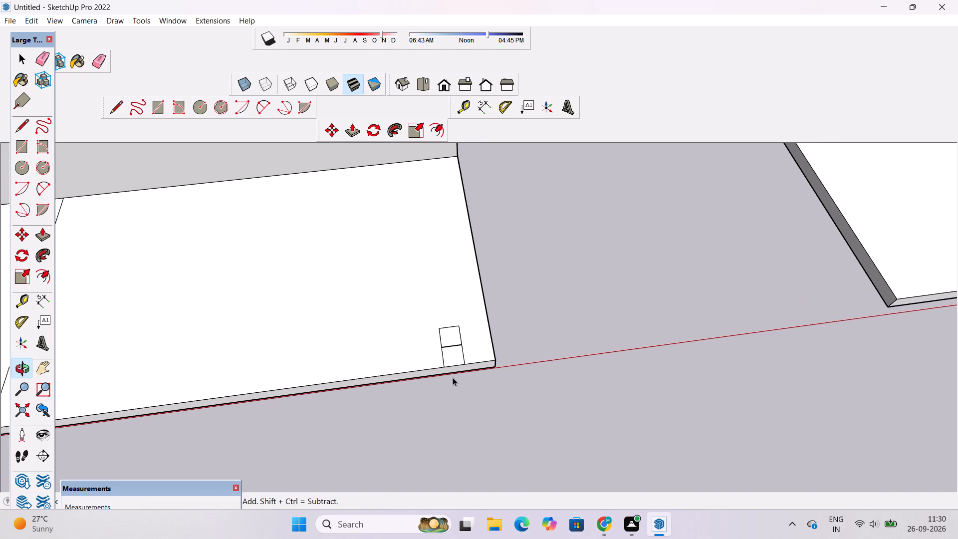
key("ctrl+z")
key("ctrl+z")
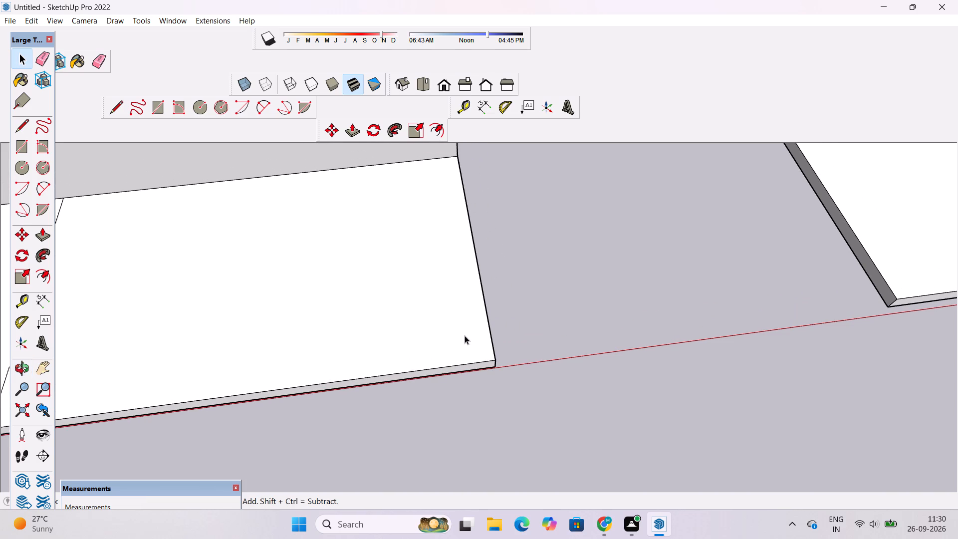
Draw a square about 2'7" by 2'7" on the lower bay's slab, starting exactly at its outer front corner.
key("r")
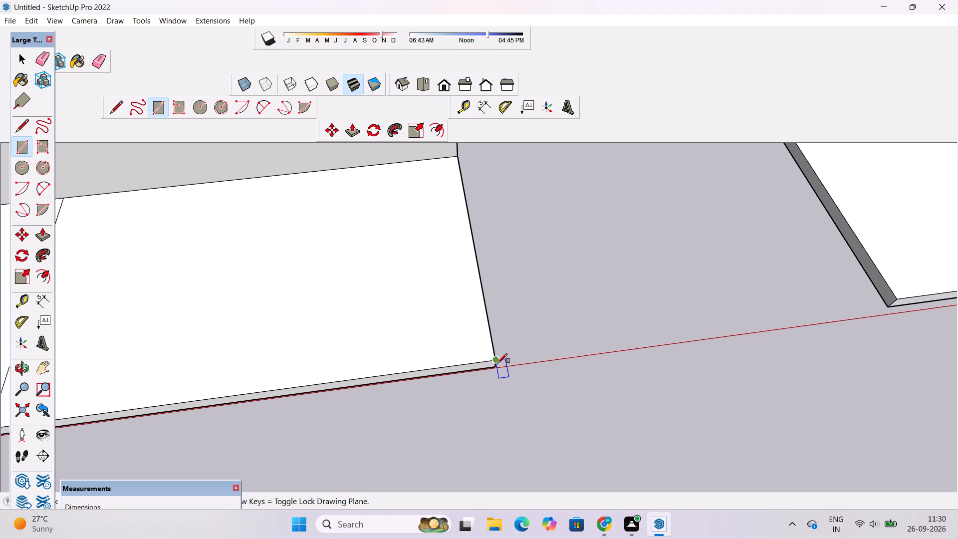
double_click(497, 359)
scroll(460, 336, "up", 1)
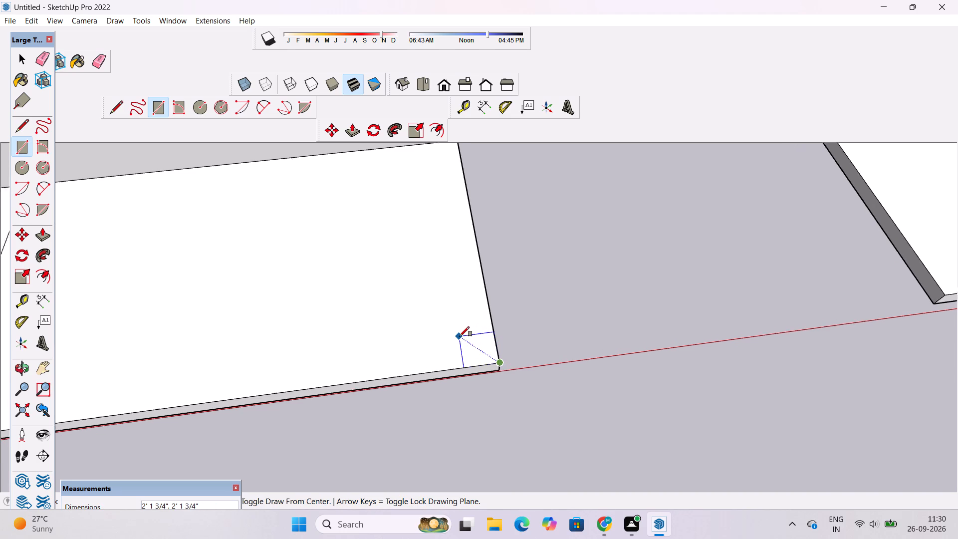
scroll(460, 336, "up", 3)
left_click(448, 332)
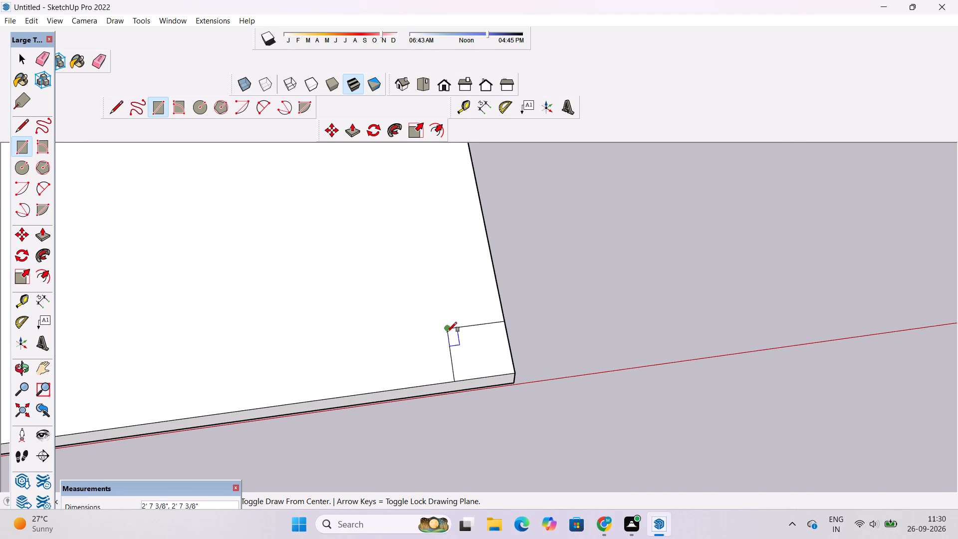
Push/Pull the corner square up 28' to the underside of the slab above, forming a column.
key("space")
double_click(480, 347)
key("p")
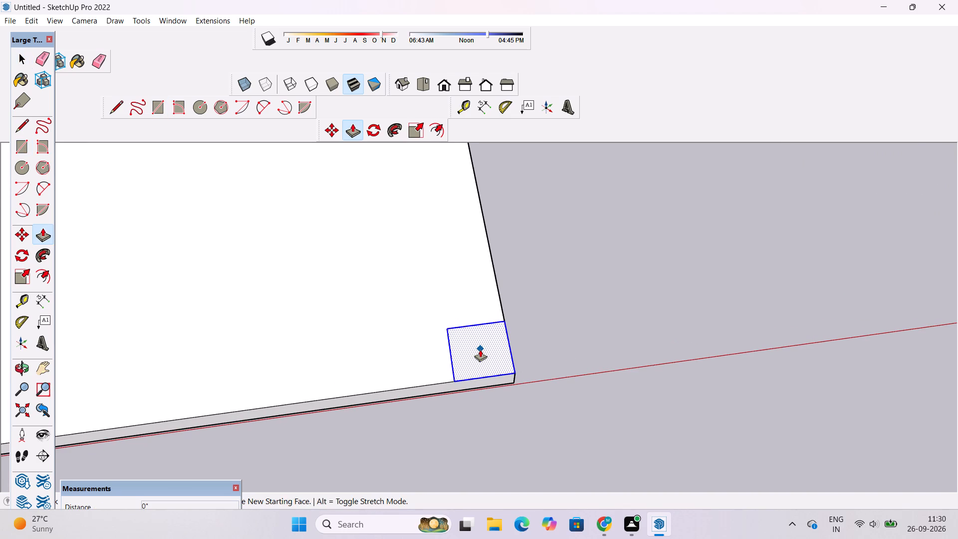
left_click(480, 349)
scroll(478, 340, "down", 11)
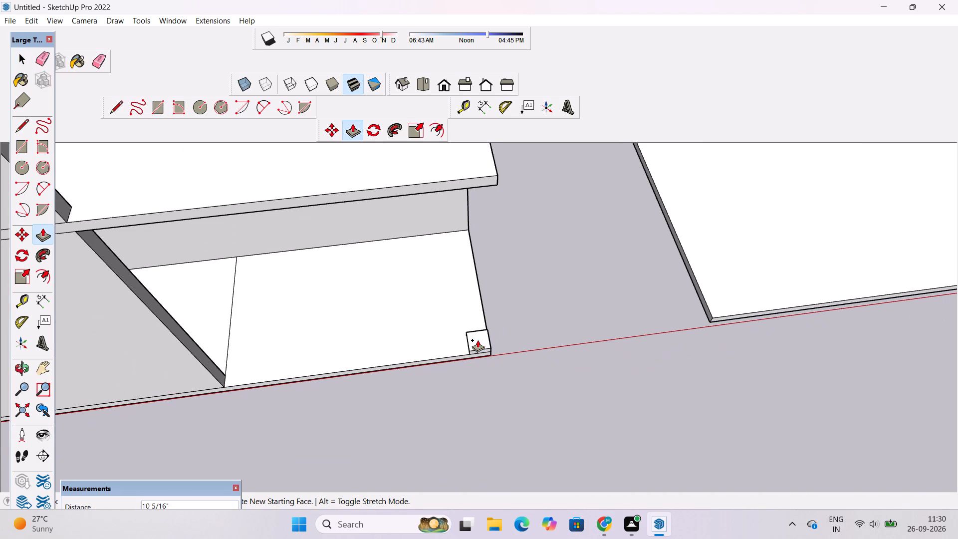
scroll(475, 339, "up", 4)
scroll(475, 339, "down", 3)
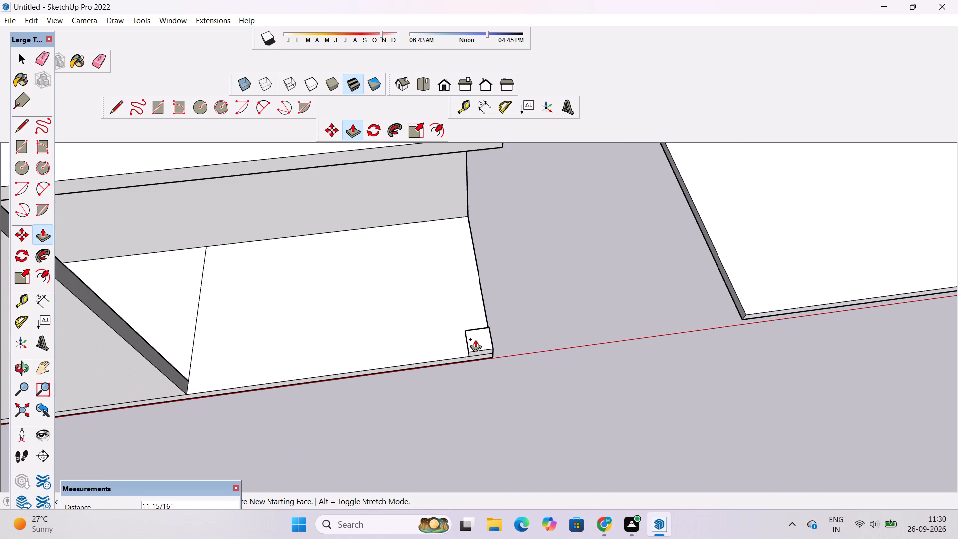
key("o")
left_click_drag(471, 369, 451, 280)
scroll(449, 280, "down", 4)
left_click_drag(444, 286, 421, 359, "shift")
left_click_drag(419, 367, 408, 284)
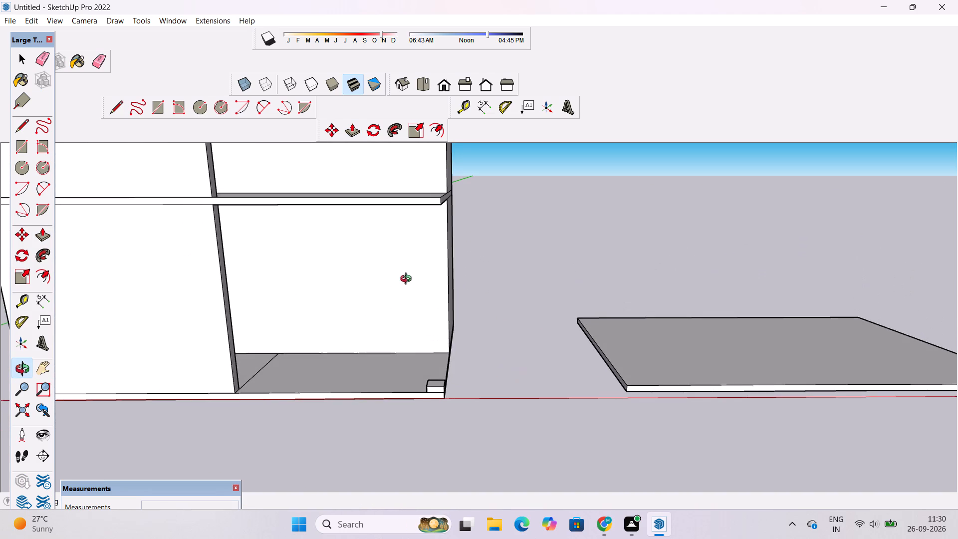
left_click_drag(423, 322, 431, 255)
left_click_drag(432, 253, 452, 296, "shift")
scroll(455, 320, "up", 2)
left_click(455, 321)
left_click(455, 324)
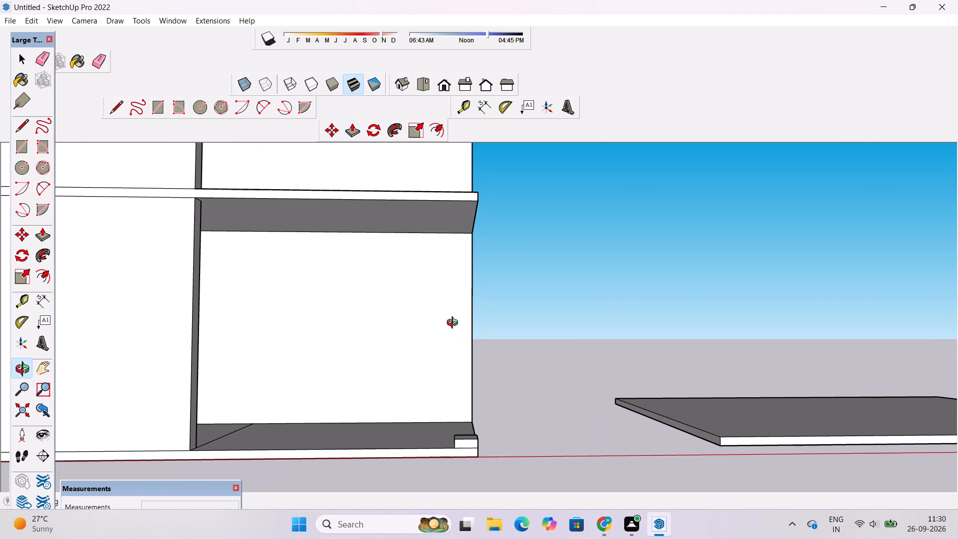
key("p")
scroll(448, 237, "up", 3)
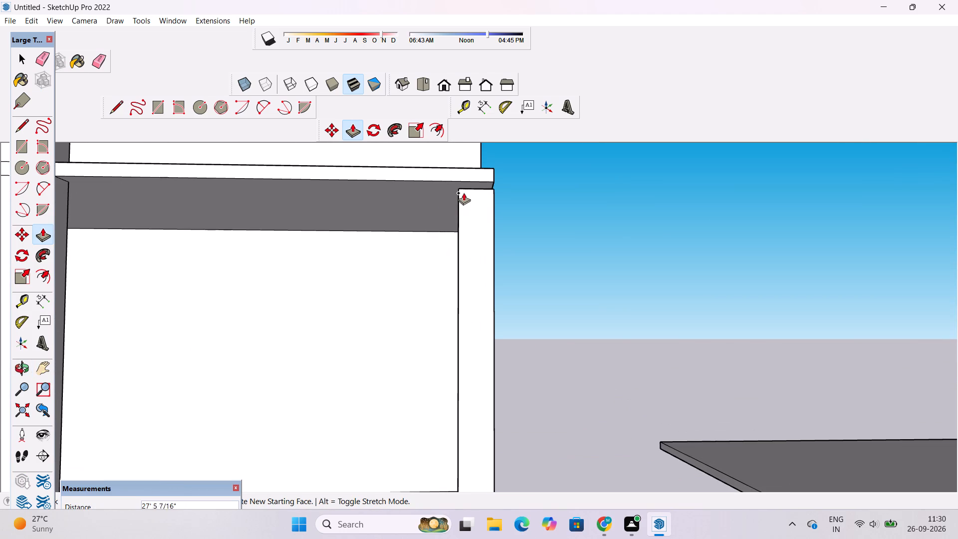
scroll(464, 186, "up", 3)
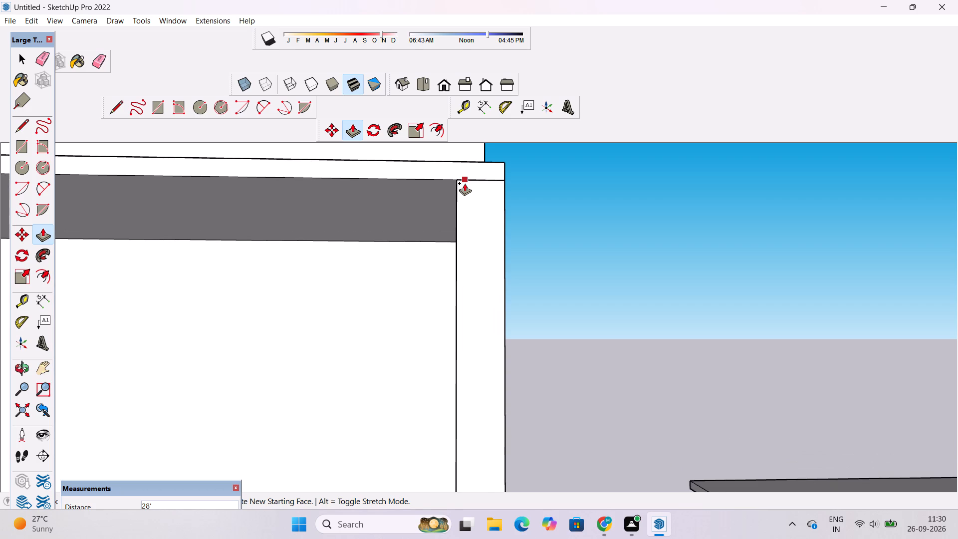
scroll(465, 183, "up", 4)
double_click(465, 183)
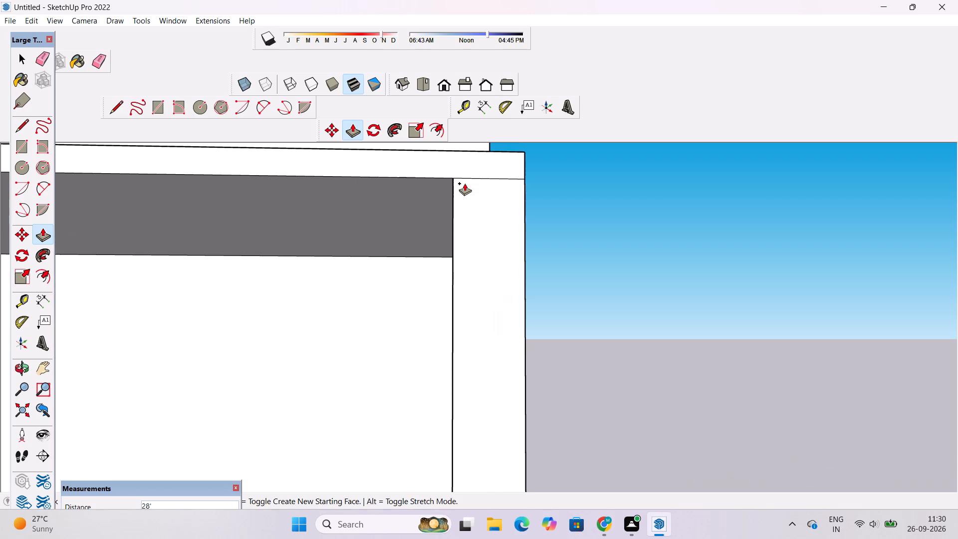
key("space")
Examine the new corner column and the slab it supports from the front, from above and from the side.
type("o")
left_click_drag(531, 213, 338, 234)
left_click(334, 236)
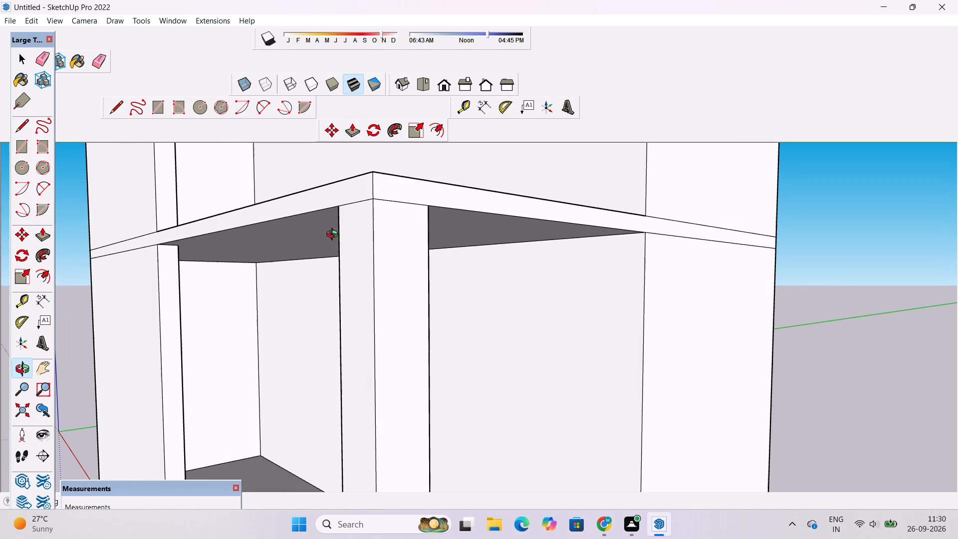
scroll(334, 232, "down", 4)
scroll(397, 231, "down", 3)
left_click_drag(397, 232, 428, 313)
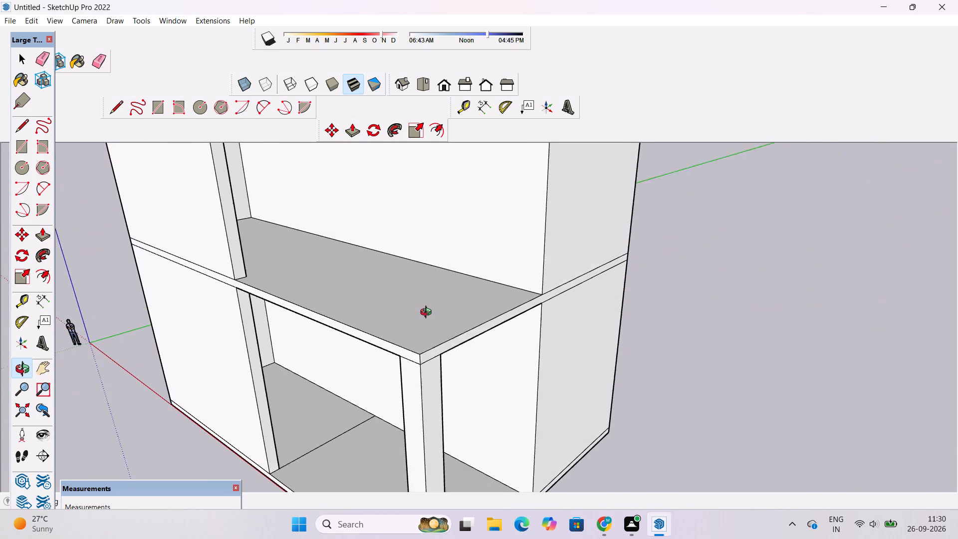
left_click_drag(428, 313, 429, 315)
left_click_drag(315, 320, 479, 383)
left_click(479, 383)
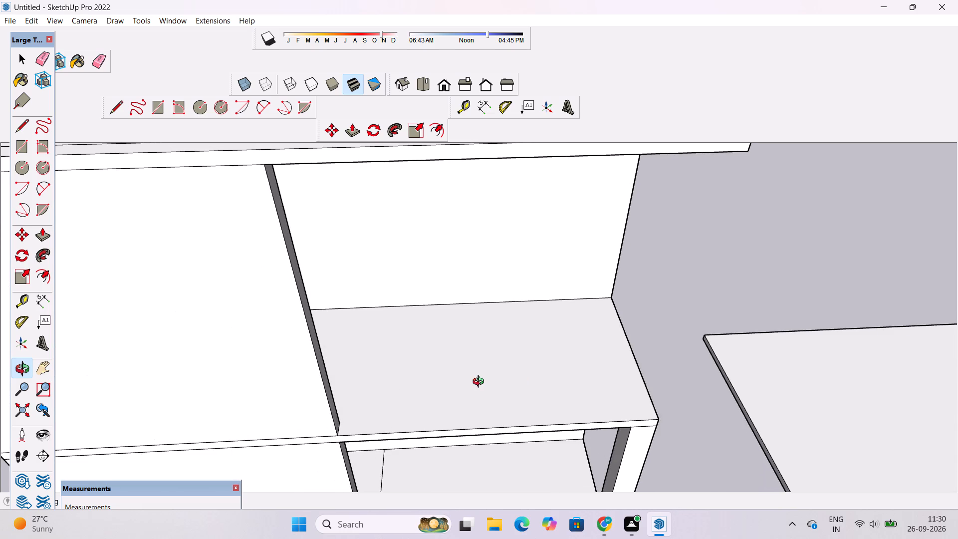
left_click_drag(483, 380, 417, 347, "shift")
left_click_drag(417, 347, 444, 384)
left_click(445, 386)
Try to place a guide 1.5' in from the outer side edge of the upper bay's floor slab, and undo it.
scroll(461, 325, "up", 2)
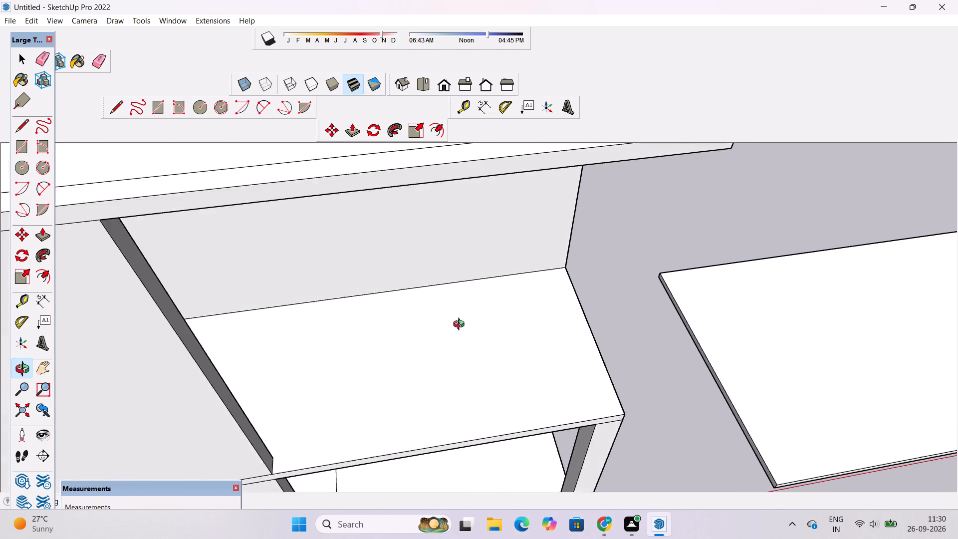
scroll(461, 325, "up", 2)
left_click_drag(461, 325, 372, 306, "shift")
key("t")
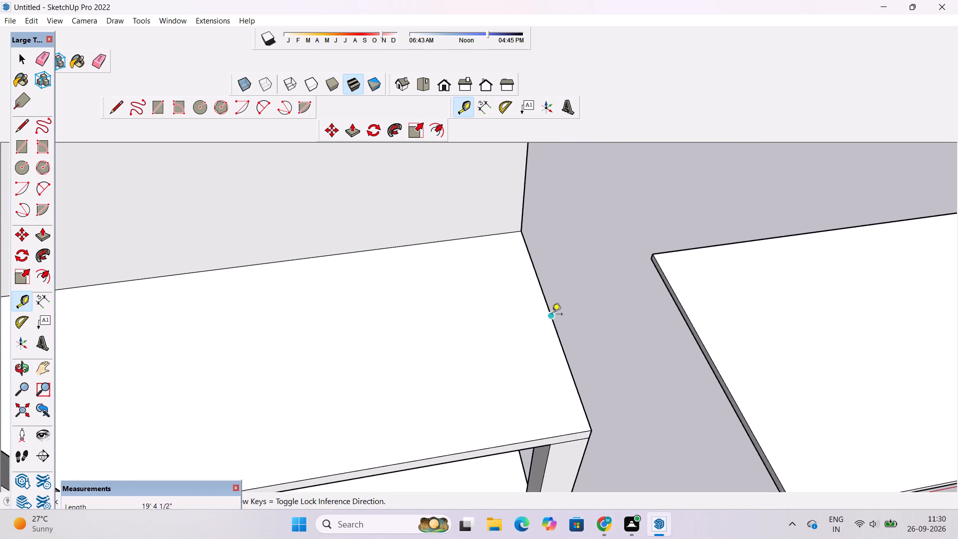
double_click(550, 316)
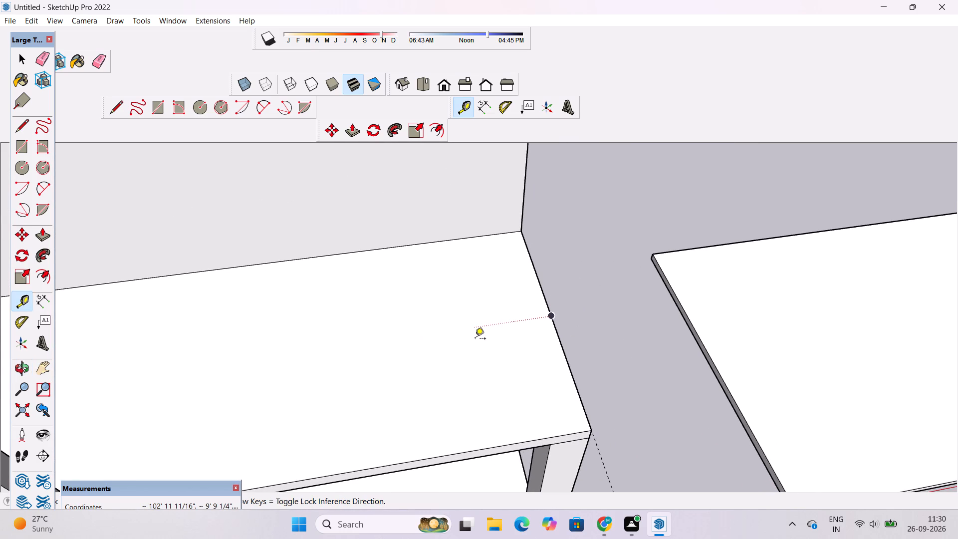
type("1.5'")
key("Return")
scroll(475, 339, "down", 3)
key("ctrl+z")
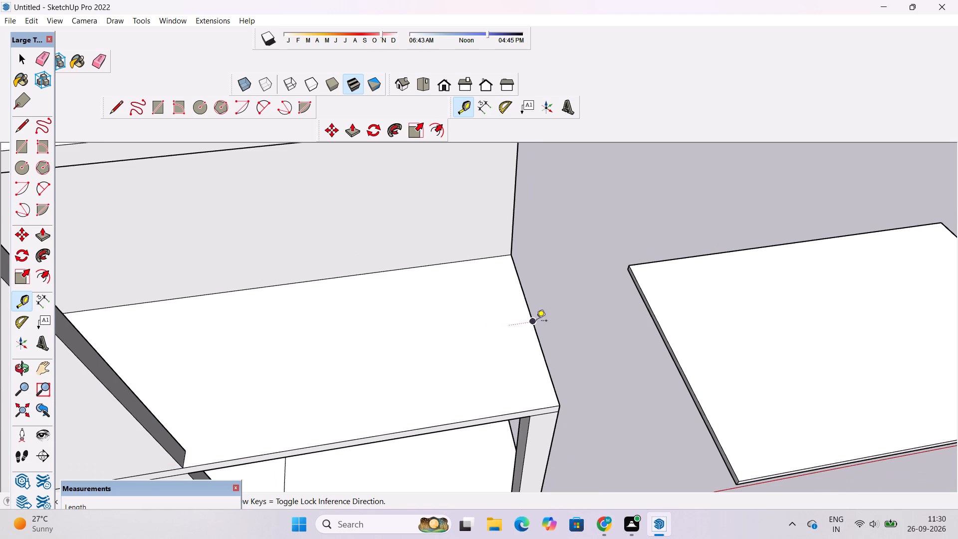
Place a guide 1.5' inward from the outer side edge of the upper bay's floor slab, parallel to that edge.
left_click(542, 343)
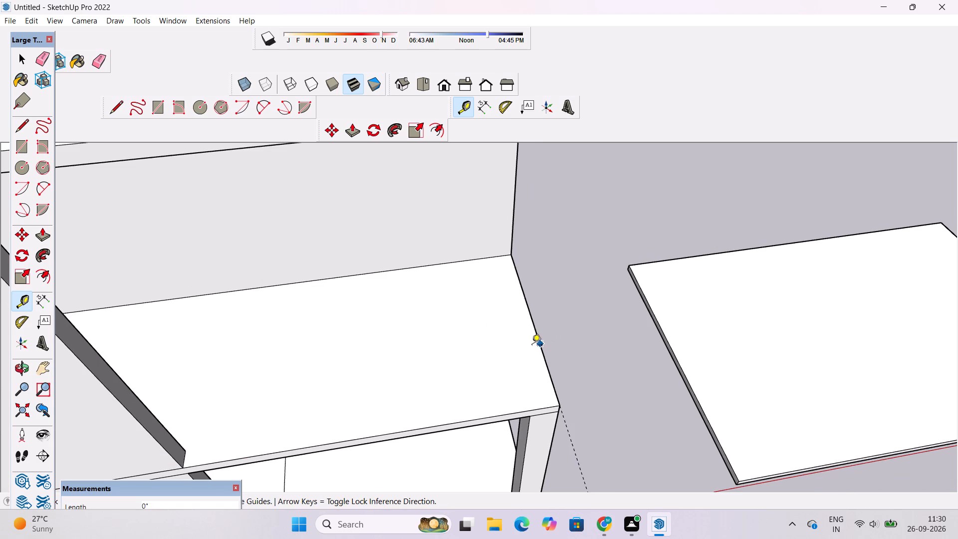
type("1.5'")
key("Return")
Place a second guide on the upper bay's floor slab, parallel to its front edge and 1.5' inward.
scroll(485, 371, "down", 7)
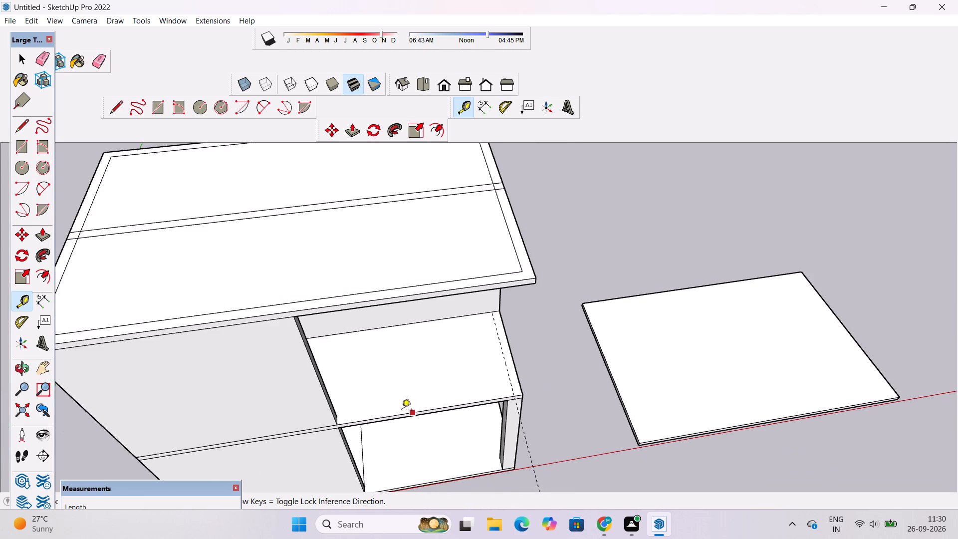
scroll(402, 411, "up", 6)
scroll(397, 414, "down", 1)
scroll(397, 414, "up", 3)
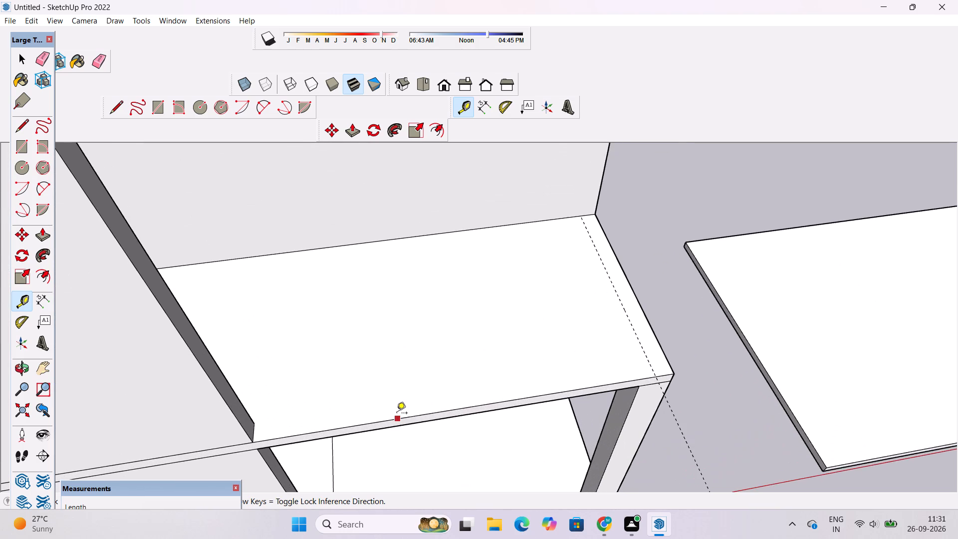
scroll(397, 414, "up", 4)
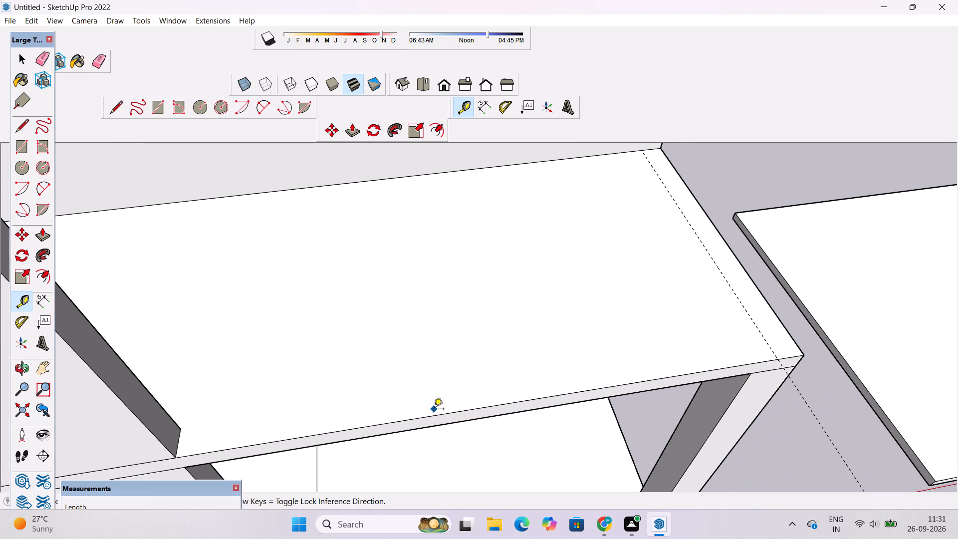
scroll(434, 410, "down", 4)
scroll(434, 411, "up", 4)
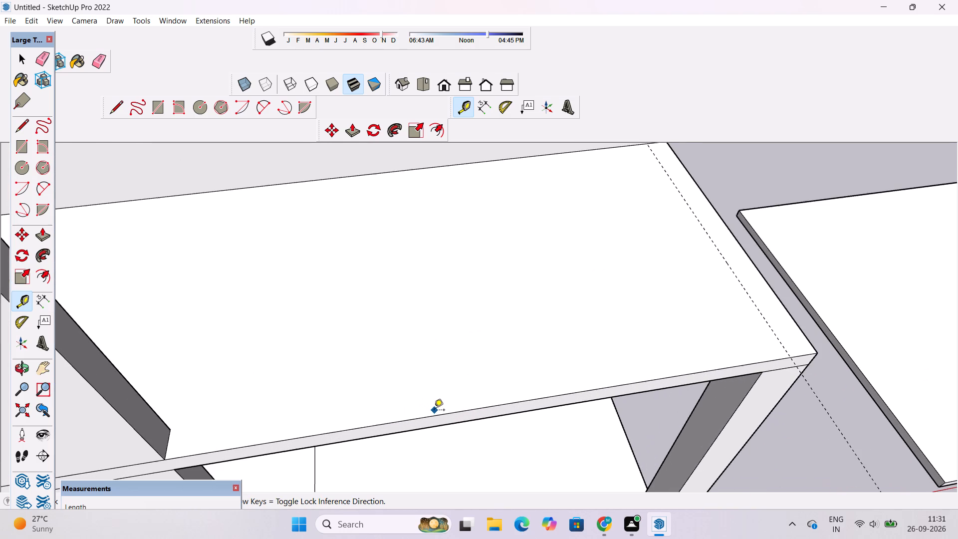
double_click(512, 403)
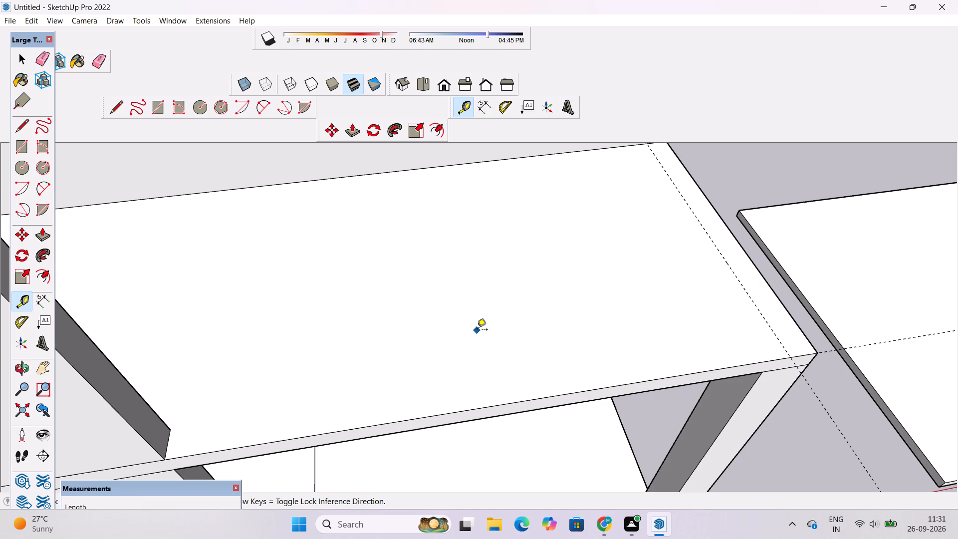
key("ctrl+z")
left_click(541, 398)
scroll(523, 353, "up", 4)
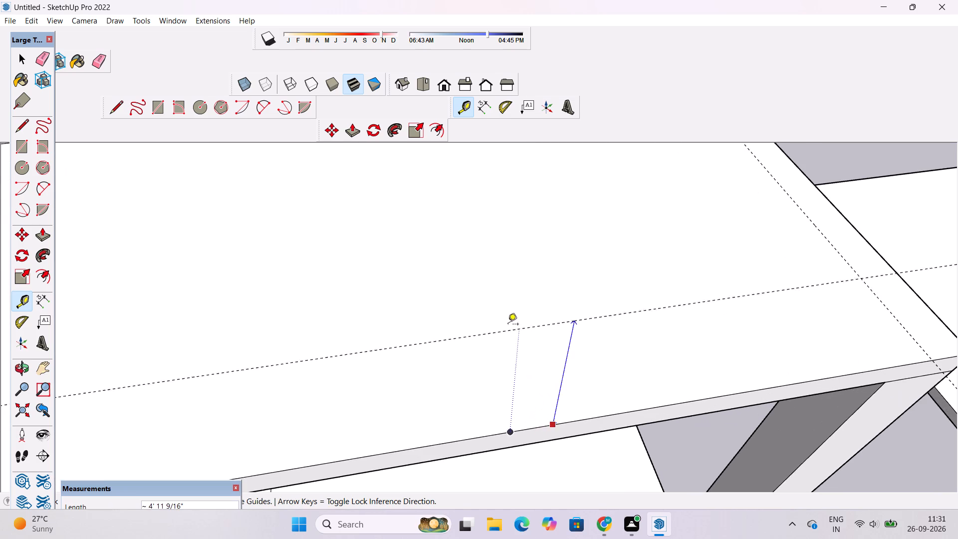
scroll(487, 323, "up", 1)
type("1.5'")
key("Return")
scroll(410, 339, "down", 9)
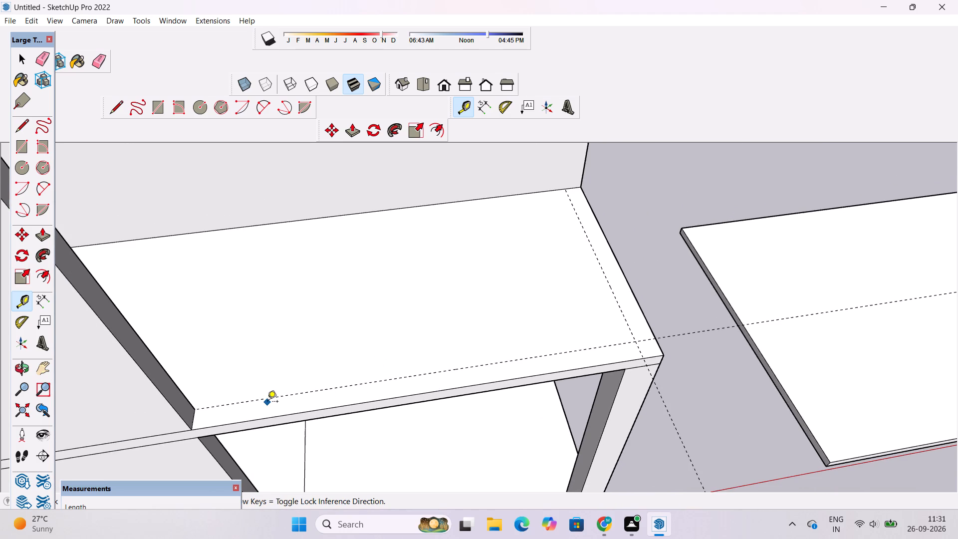
Draw lines along both guides, from the back wall to their crossing and about 30' on to the dividing wall's corner.
scroll(267, 402, "down", 1)
key("l")
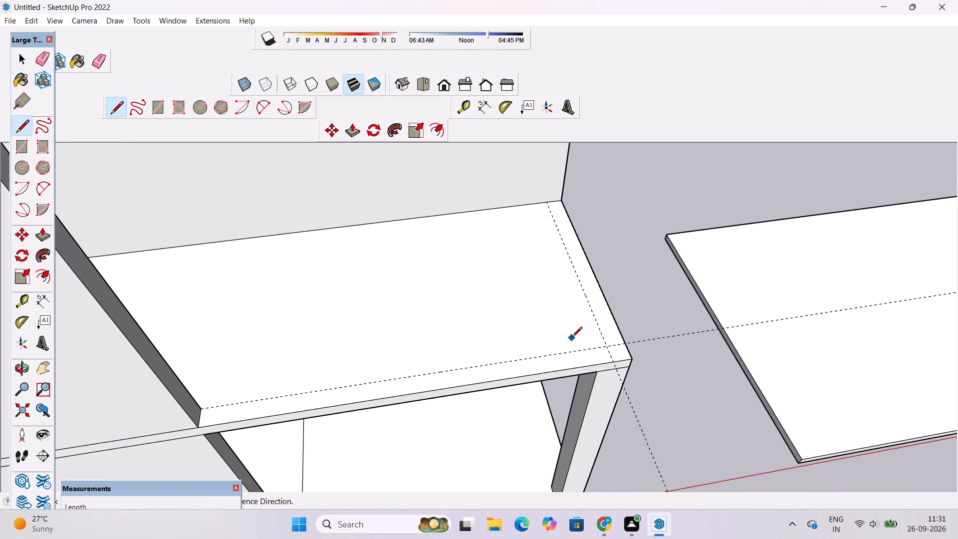
scroll(571, 337, "down", 2)
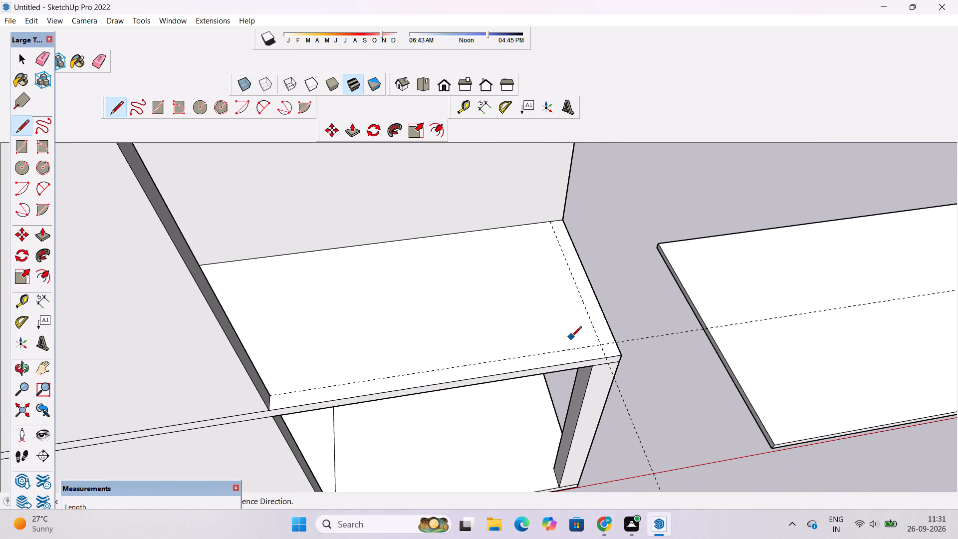
scroll(516, 330, "down", 4)
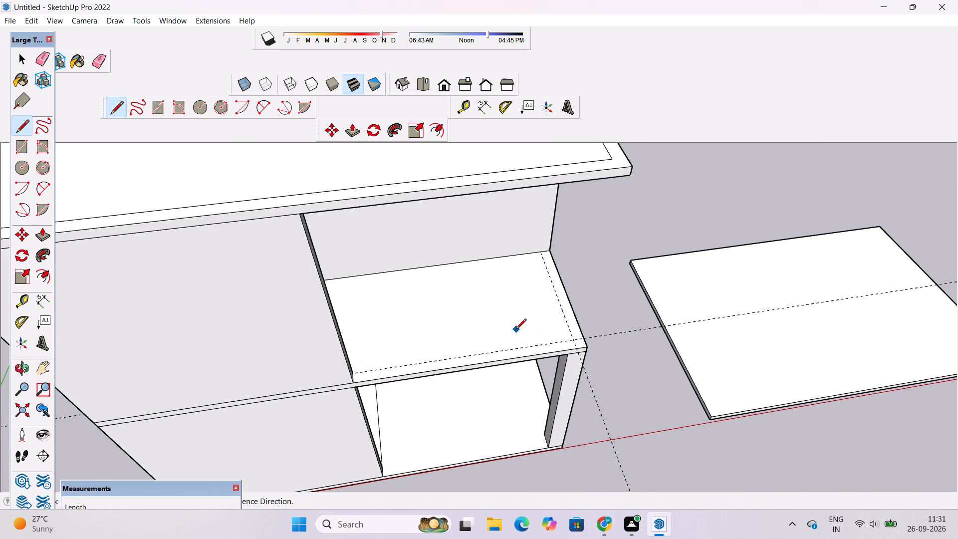
scroll(516, 330, "up", 1)
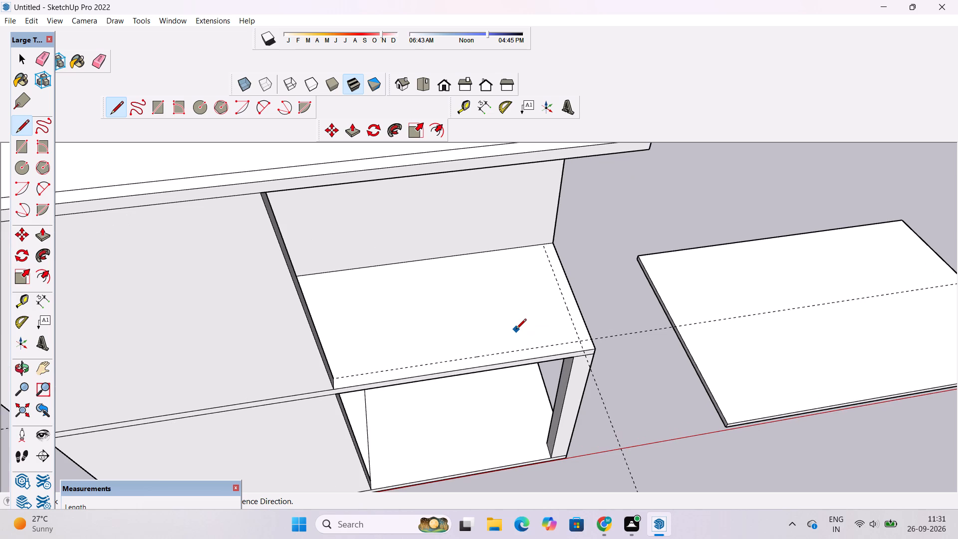
scroll(516, 330, "down", 4)
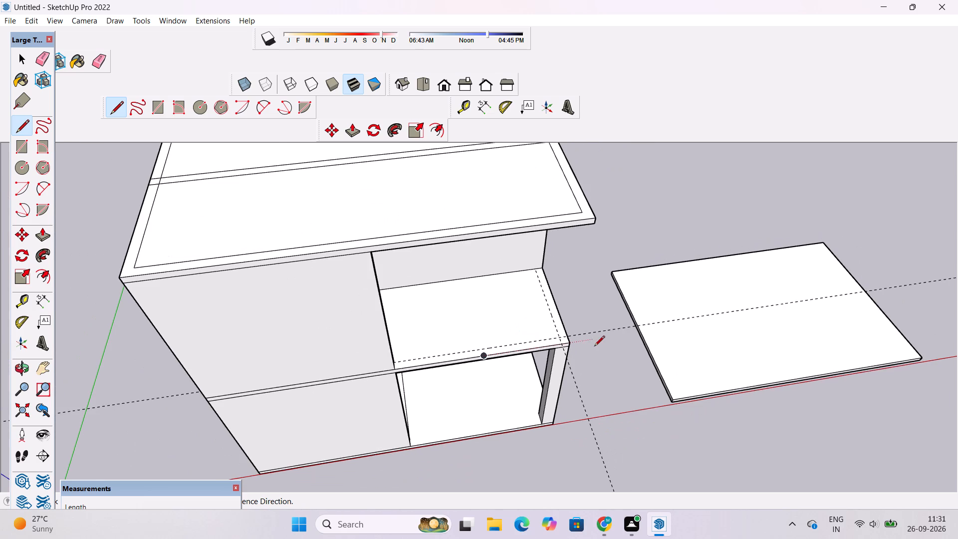
scroll(578, 337, "up", 4)
scroll(537, 262, "up", 1)
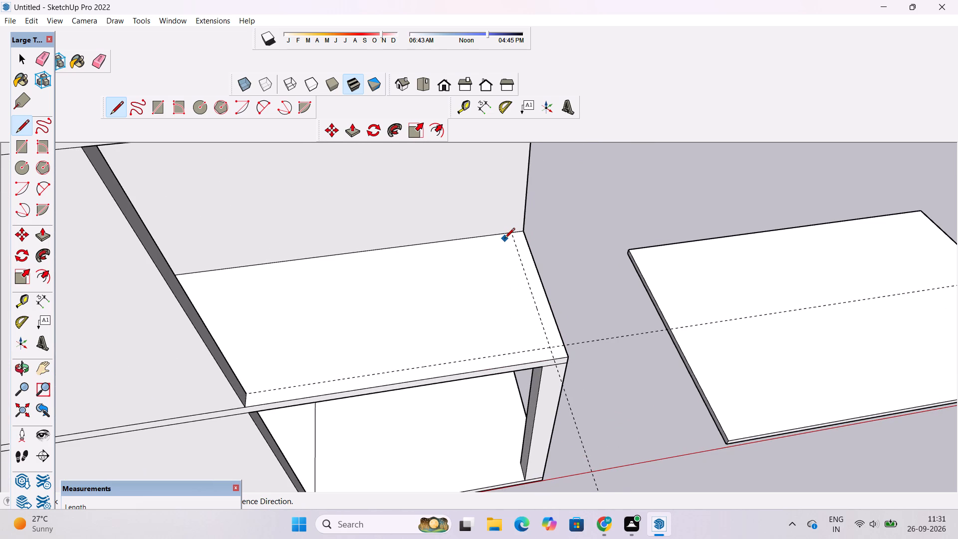
scroll(507, 249, "up", 1)
left_click(511, 232)
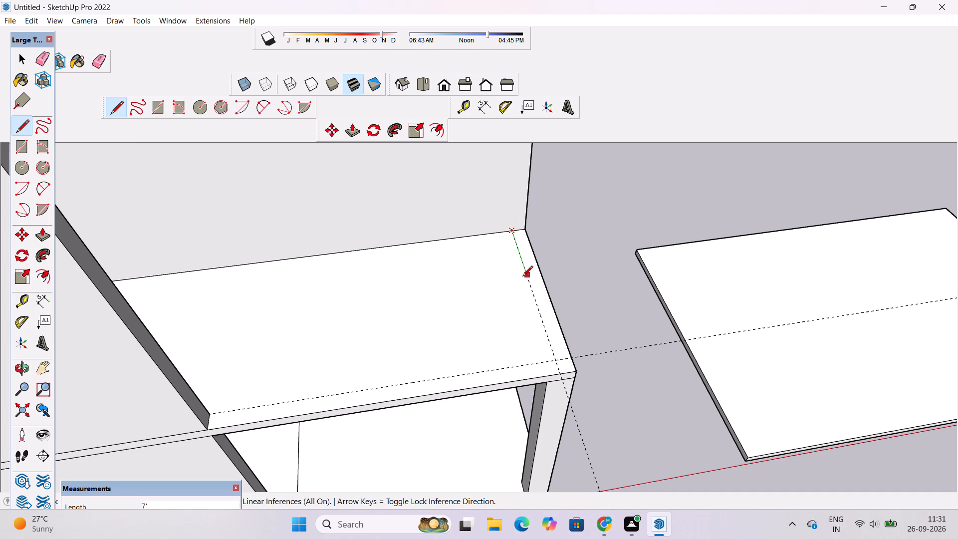
double_click(555, 363)
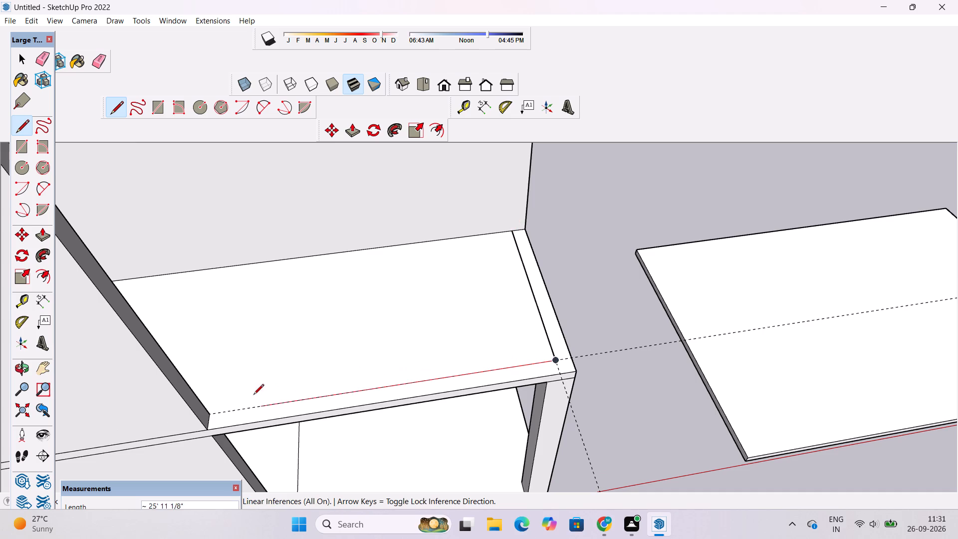
scroll(210, 415, "up", 15)
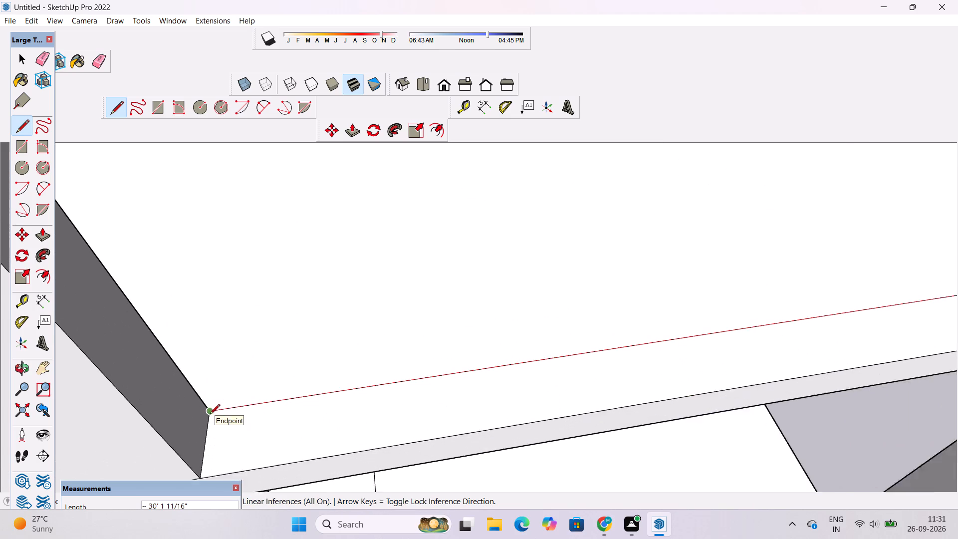
scroll(210, 415, "up", 2)
left_click(210, 409)
Erase both construction guides, keeping the drawn inset lines on the upper bay's floor slab.
scroll(198, 401, "down", 12)
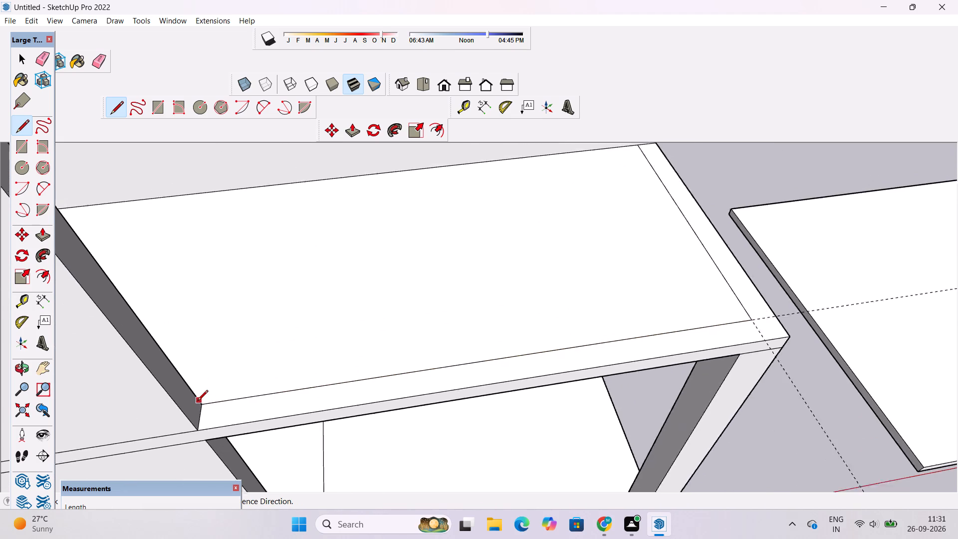
scroll(198, 401, "down", 8)
key("space")
scroll(198, 401, "down", 4)
scroll(198, 401, "up", 2)
scroll(198, 401, "down", 3)
key("e")
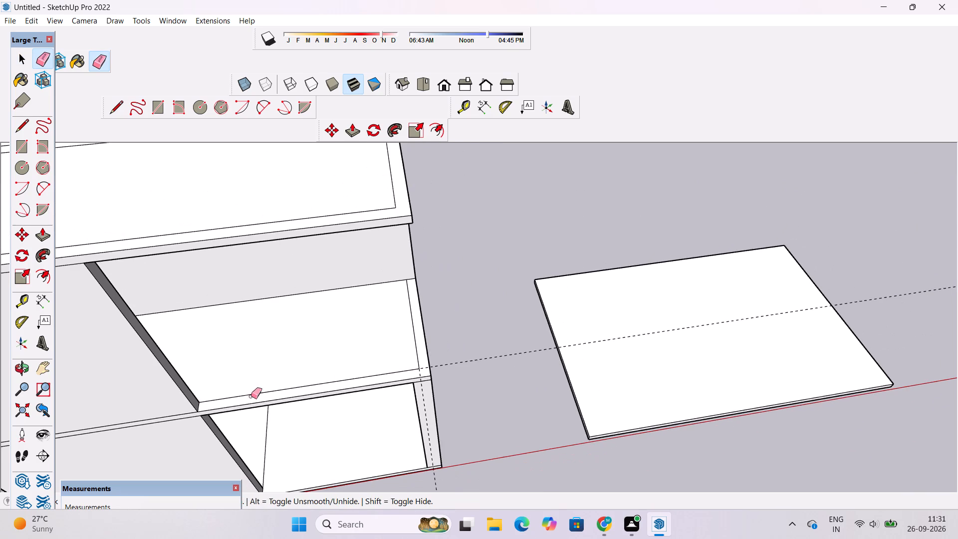
left_click_drag(497, 334, 497, 365)
scroll(494, 373, "down", 8)
left_click_drag(496, 437, 475, 461)
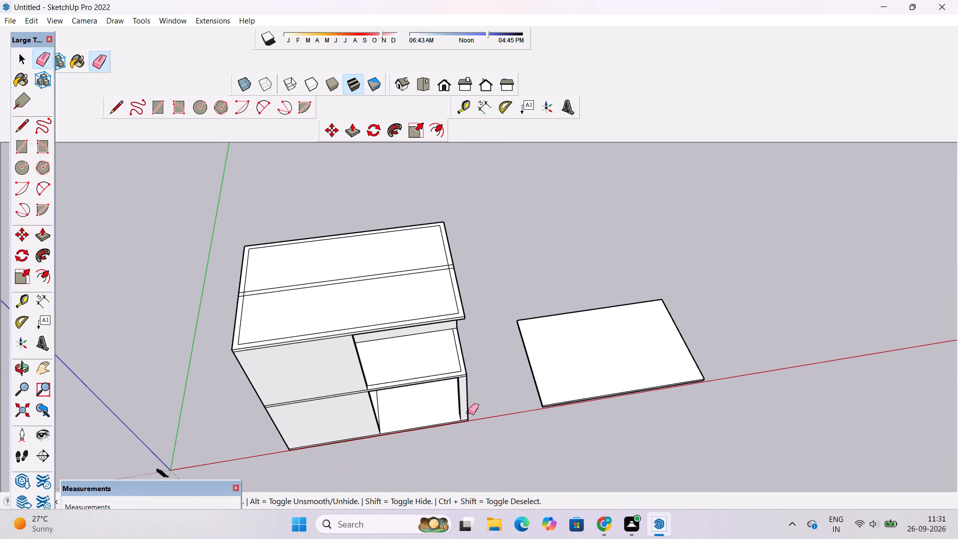
Examine the whole structure and the upper bay's inset edge strip from several angles beside the spare slab.
scroll(468, 412, "up", 4)
key("space")
type("o")
scroll(469, 412, "down", 3)
left_click_drag(458, 426, 453, 379)
scroll(447, 361, "up", 3)
left_click_drag(440, 372, 435, 401)
left_click(435, 401)
scroll(435, 401, "down", 3)
left_click_drag(443, 386, 439, 410)
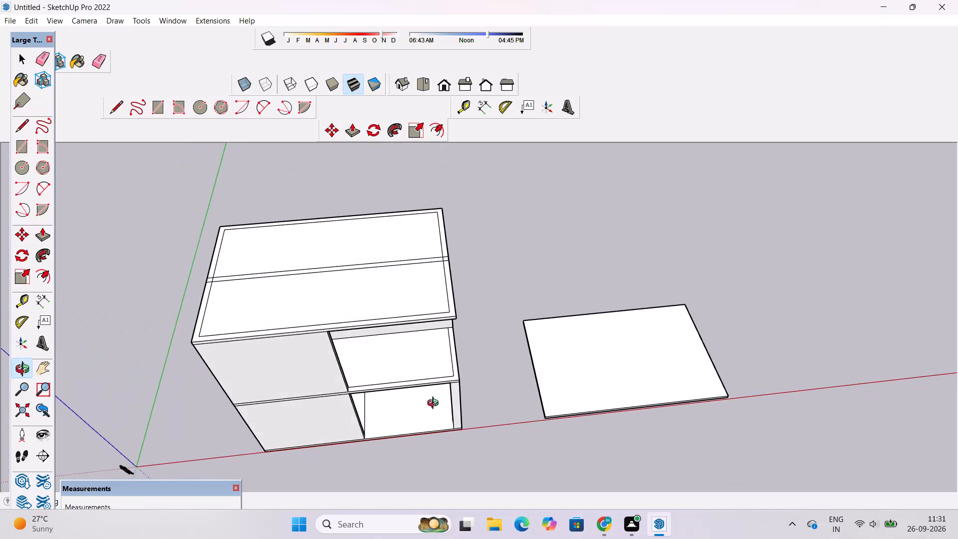
scroll(436, 390, "up", 3)
left_click_drag(440, 387, 429, 389, "shift")
left_click_drag(424, 408, 401, 358)
left_click(400, 355)
left_click_drag(363, 397, 363, 412)
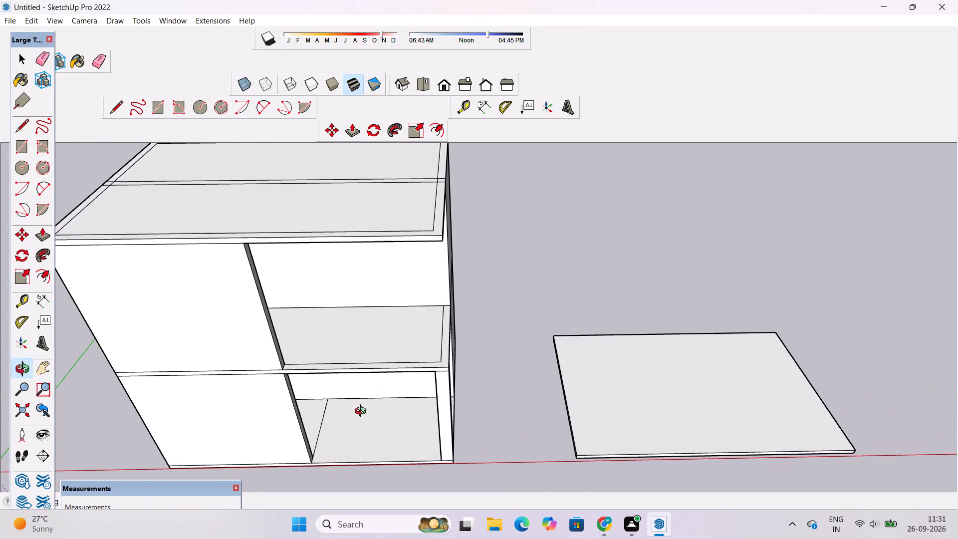
left_click_drag(363, 412, 363, 427)
scroll(362, 417, "down", 3)
scroll(380, 367, "up", 1)
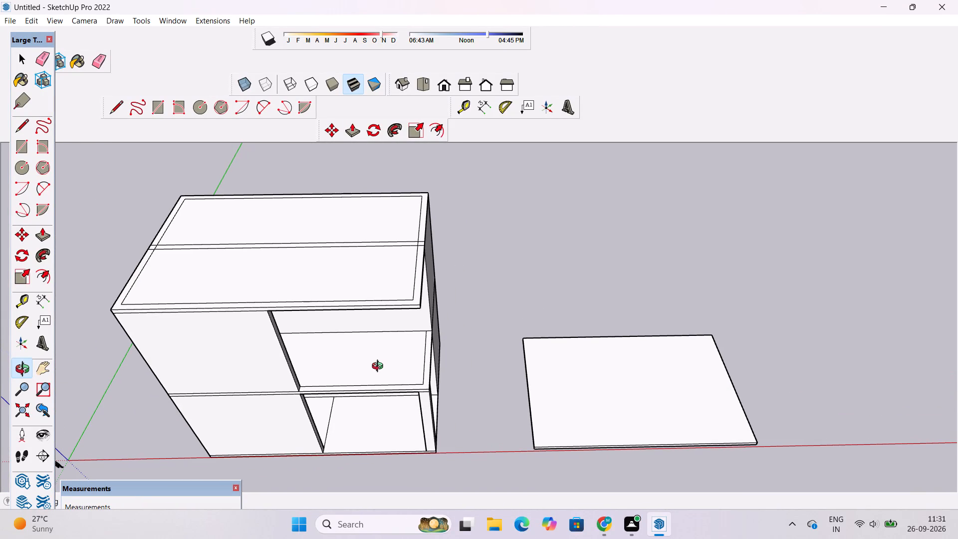
left_click_drag(380, 367, 381, 377)
scroll(381, 378, "up", 5)
left_click_drag(382, 378, 381, 350)
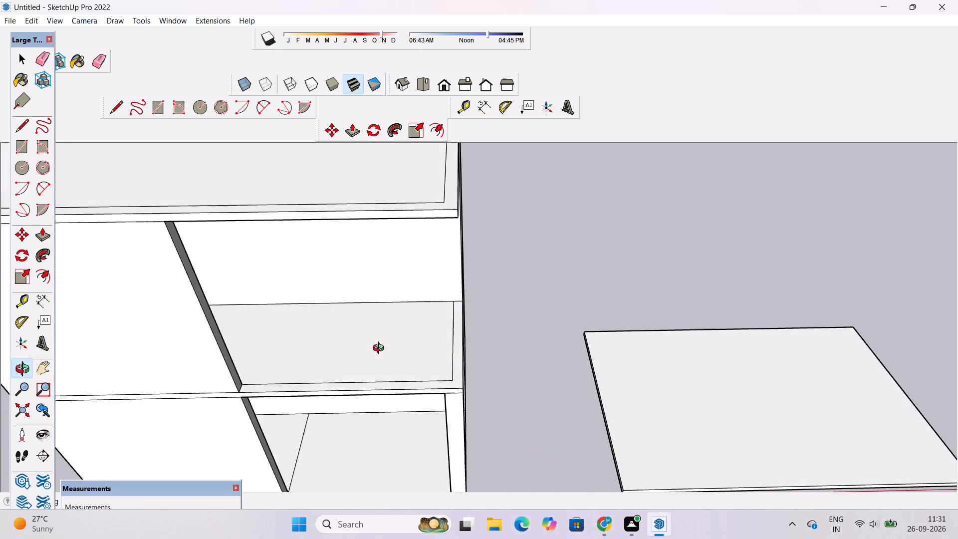
left_click(381, 349)
left_click_drag(381, 374, 382, 361)
scroll(382, 361, "down", 3)
left_click(383, 360, "shift")
scroll(385, 364, "up", 1)
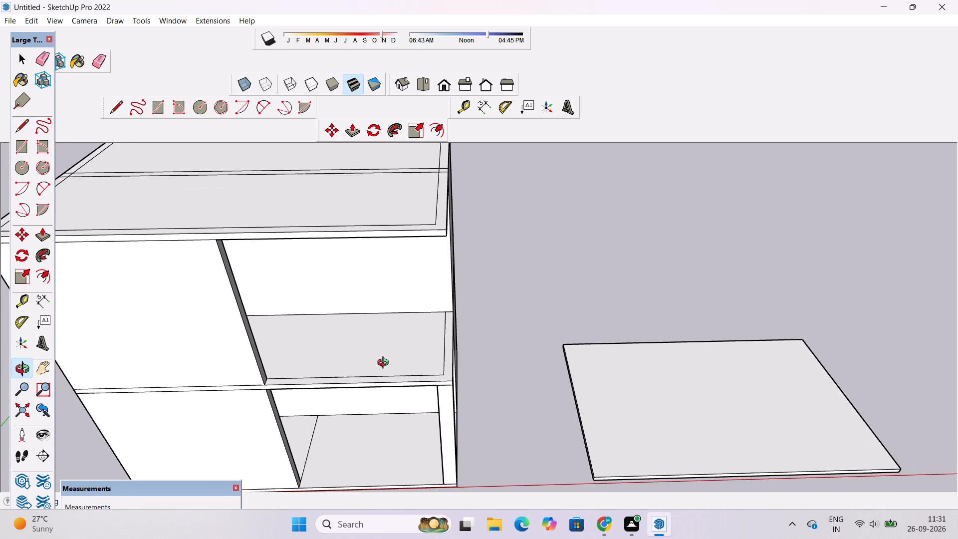
left_click_drag(386, 384, 383, 351)
scroll(384, 344, "down", 3)
left_click_drag(386, 346, 395, 388, "shift")
left_click_drag(393, 396, 395, 355)
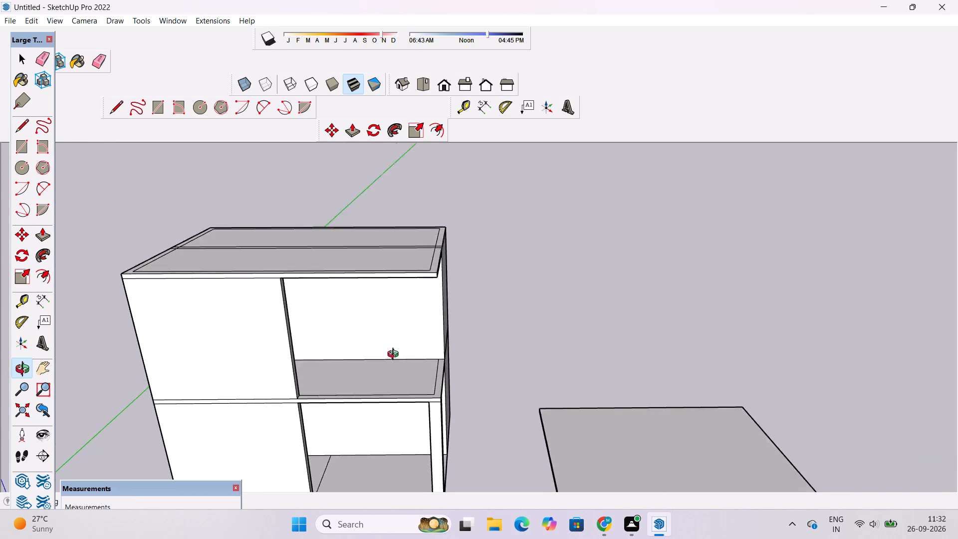
left_click_drag(395, 355, 401, 343)
scroll(393, 347, "down", 4, "shift")
left_click_drag(420, 362, 384, 384, "shift")
scroll(380, 384, "up", 2)
left_click_drag(380, 384, 388, 390, "shift")
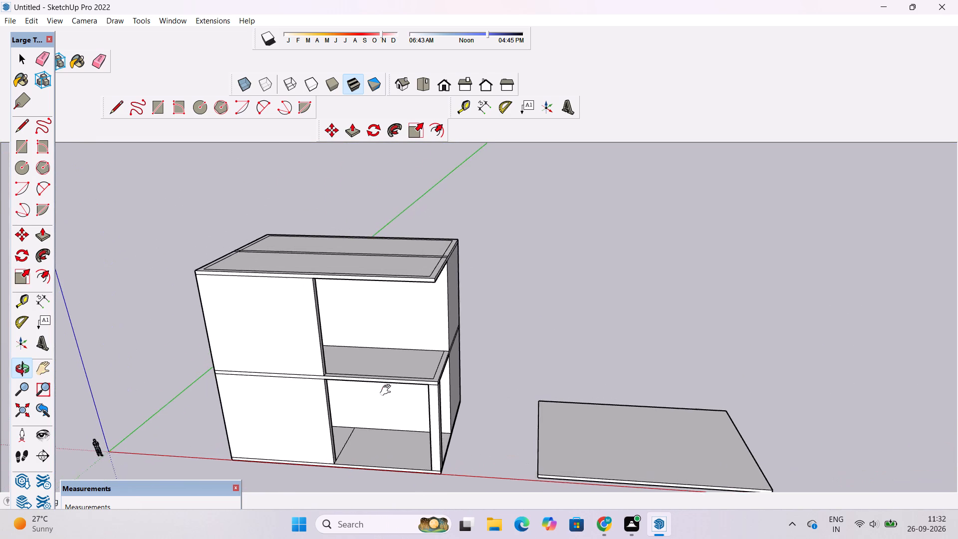
Examine the structure's open bays and corner column from several angles, ending close on the upper bay's inset edge strip.
left_click_drag(388, 390, 395, 392, "shift")
left_click(395, 392)
scroll(395, 392, "up", 3)
scroll(396, 390, "down", 2)
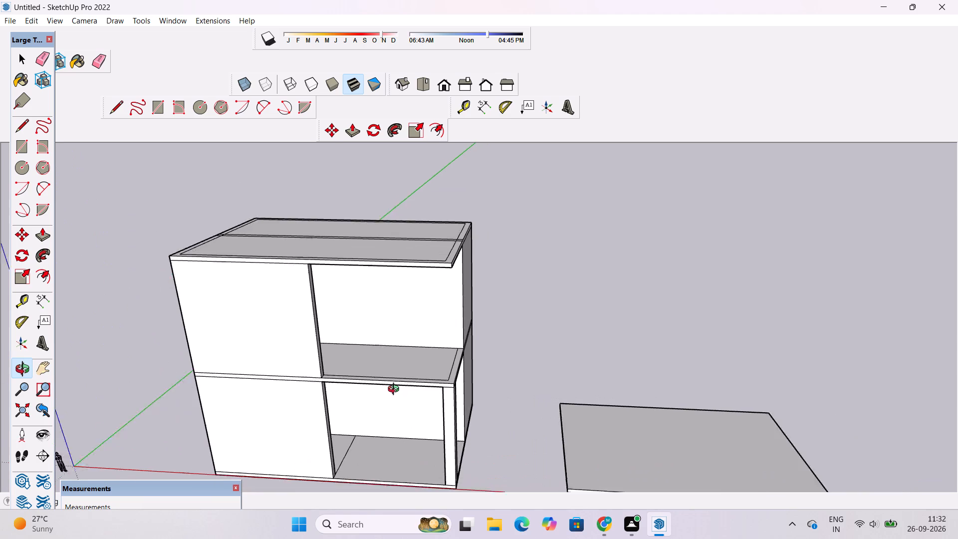
scroll(396, 390, "down", 1)
scroll(396, 390, "up", 4)
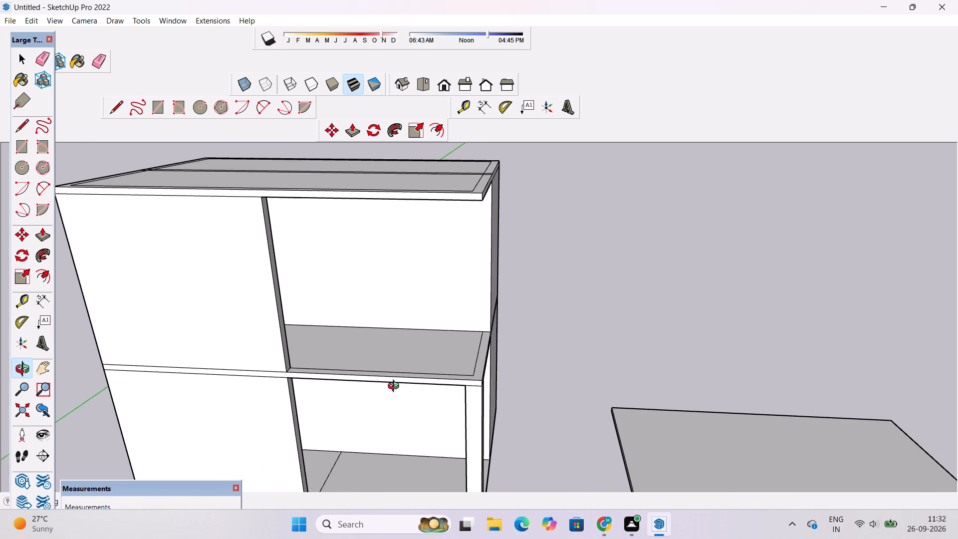
scroll(396, 387, "down", 2)
left_click_drag(396, 387, 398, 393)
left_click_drag(401, 391, 436, 423)
left_click(436, 423)
left_click_drag(436, 423, 436, 422, "shift")
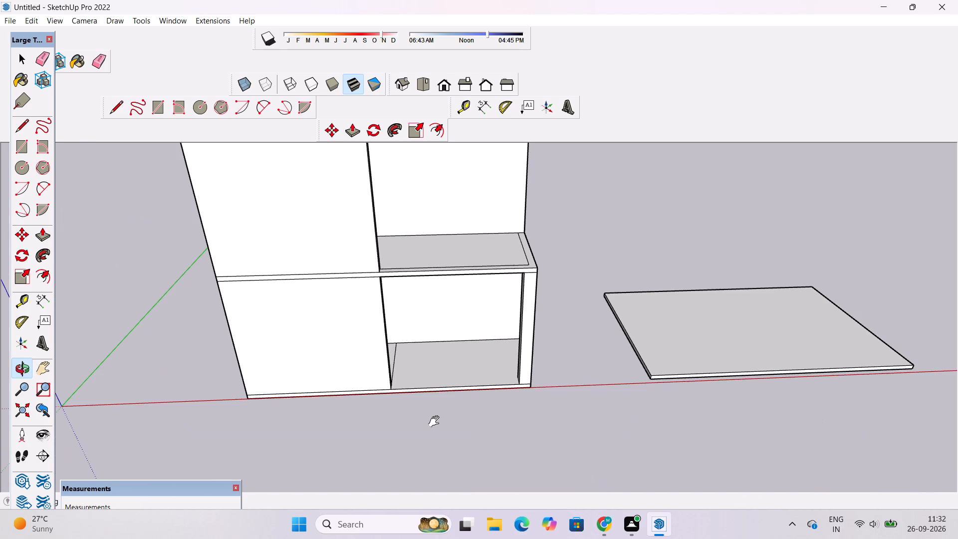
left_click_drag(436, 422, 436, 409, "shift")
left_click_drag(433, 396, 433, 411)
scroll(428, 367, "up", 4)
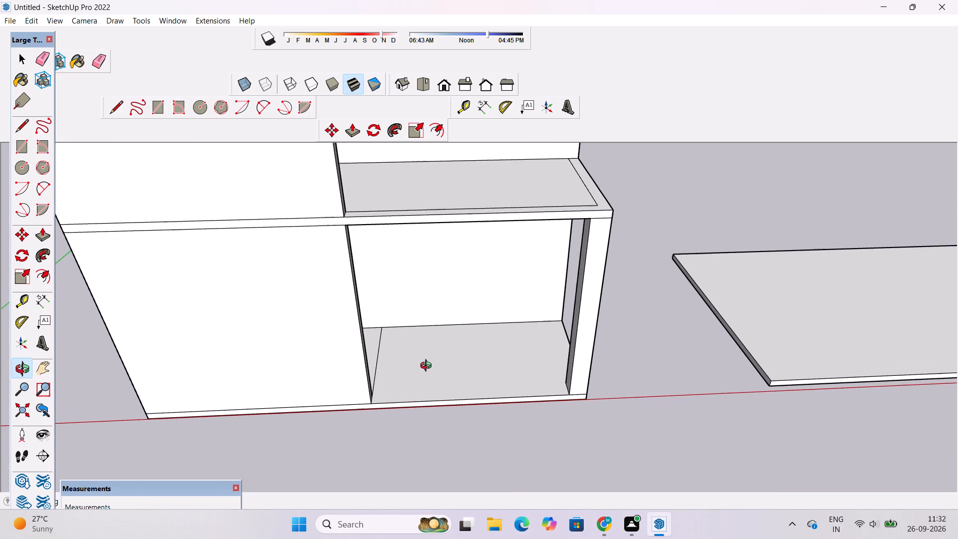
scroll(428, 367, "down", 1)
left_click_drag(455, 338, 402, 422, "shift")
scroll(405, 399, "down", 4)
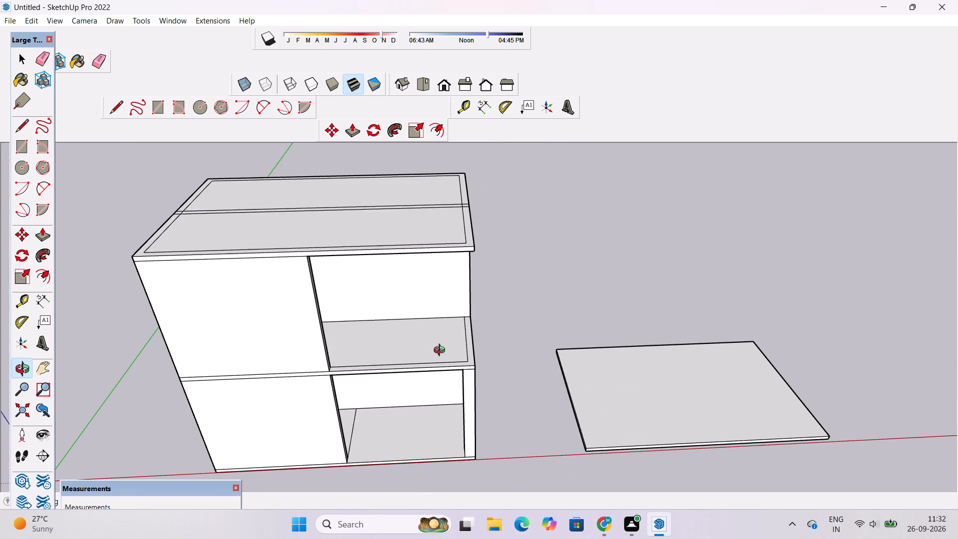
scroll(463, 363, "up", 4)
left_click_drag(470, 361, 457, 386, "shift")
scroll(454, 394, "up", 2)
left_click_drag(453, 395, 451, 403, "shift")
left_click(451, 403, "shift")
left_click_drag(448, 392, 447, 370)
scroll(446, 369, "down", 5)
left_click_drag(446, 377, 460, 375, "shift")
left_click_drag(414, 398, 455, 377, "shift")
left_click(455, 377, "shift")
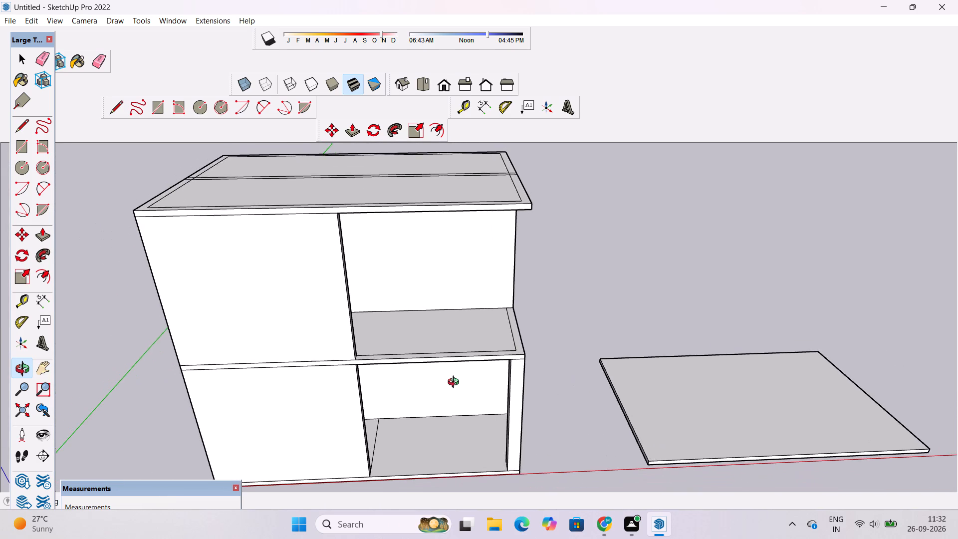
left_click_drag(456, 384, 456, 360)
scroll(456, 359, "up", 4)
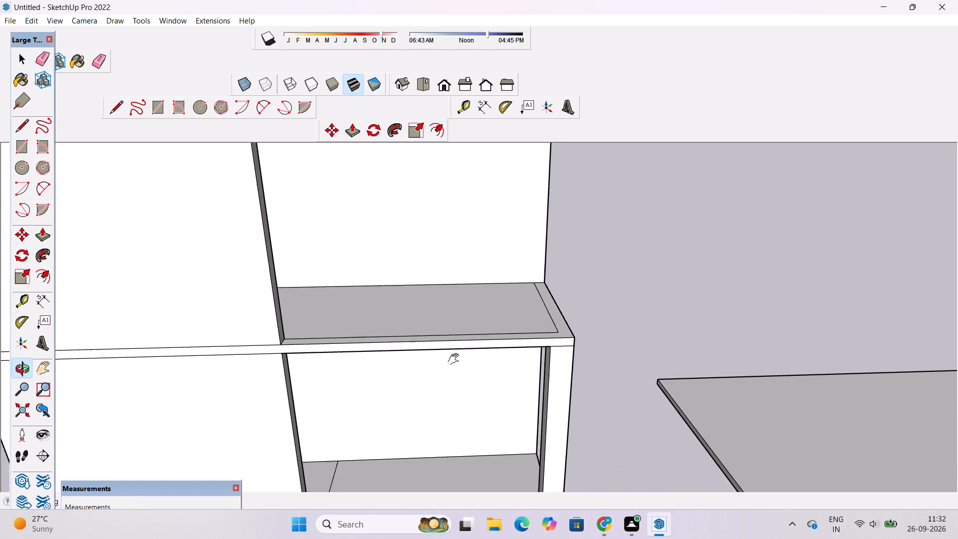
scroll(456, 359, "up", 1)
left_click_drag(456, 359, 434, 441, "shift")
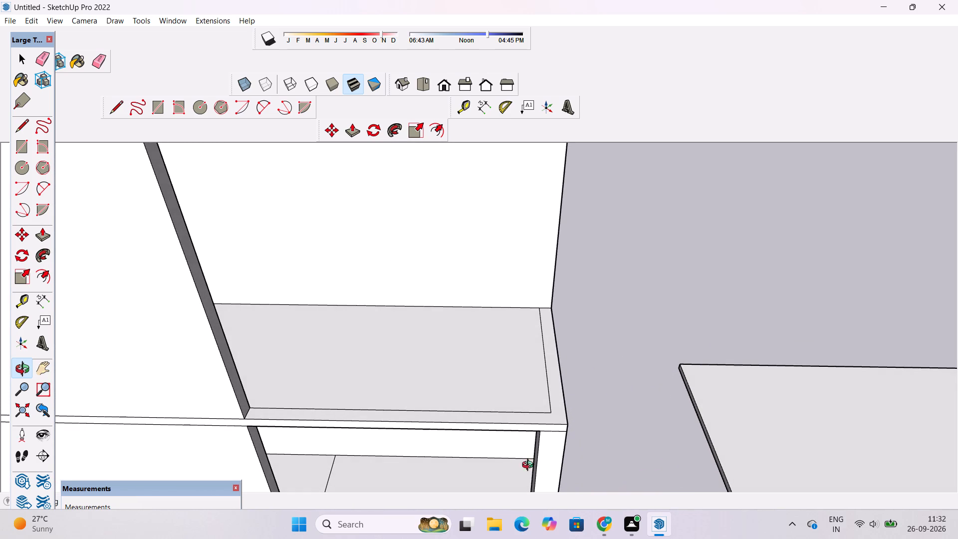
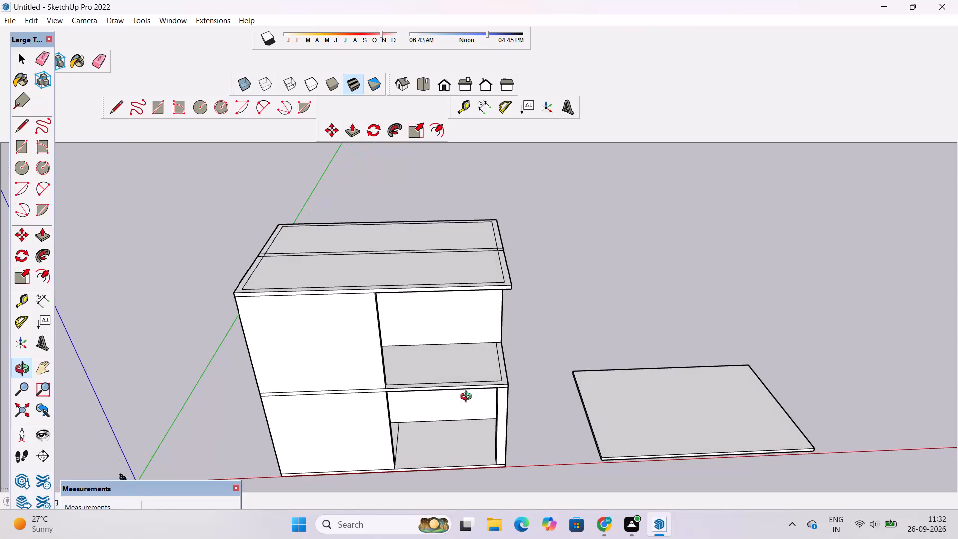
Push/Pull the narrow L-shaped border of the first-floor balcony slab up 4' to form a parapet wall.
scroll(466, 393, "up", 2)
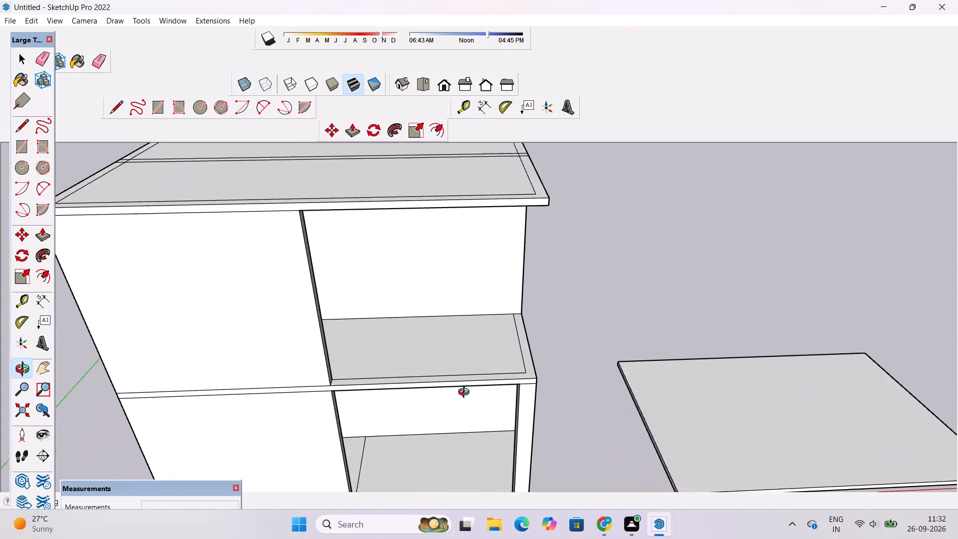
scroll(466, 393, "up", 4)
scroll(466, 393, "down", 5)
left_click_drag(466, 393, 465, 406)
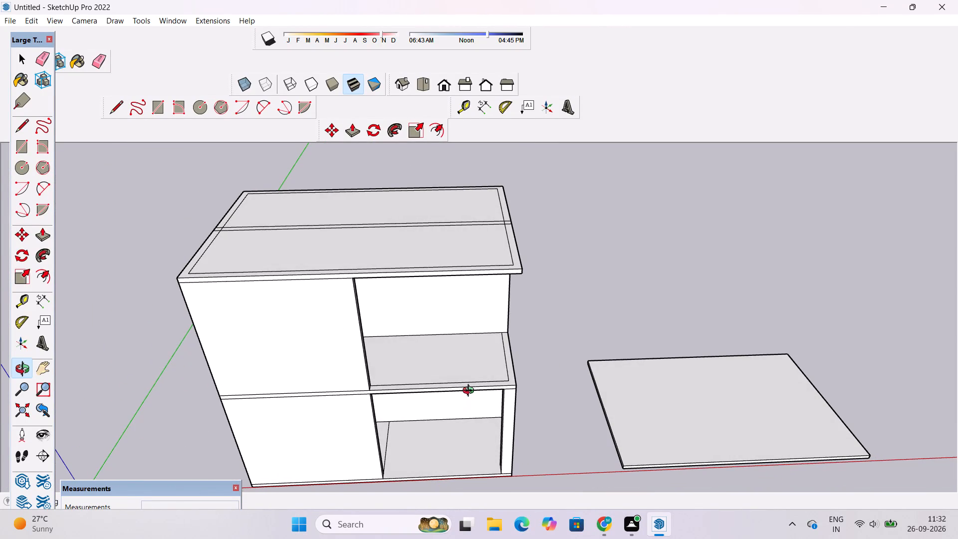
scroll(471, 392, "down", 2)
left_click_drag(472, 384, 468, 397)
left_click(468, 397)
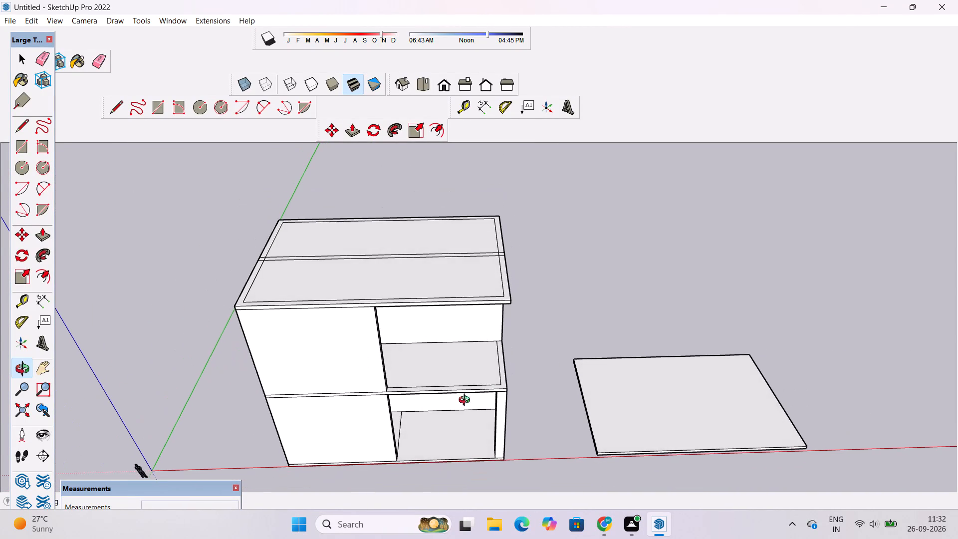
scroll(467, 401, "up", 3)
left_click_drag(467, 401, 457, 378, "shift")
left_click_drag(457, 378, 457, 398)
scroll(457, 398, "up", 2)
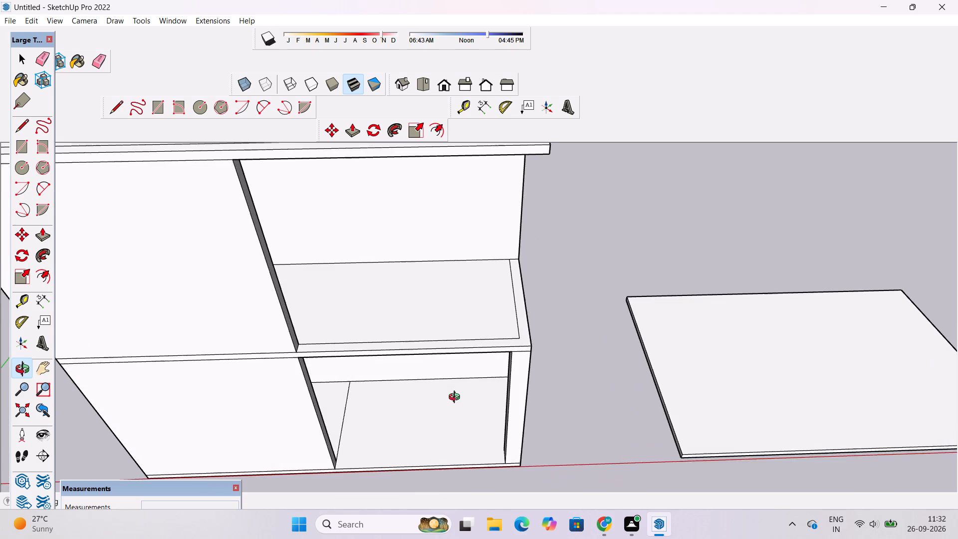
left_click_drag(457, 398, 456, 385, "shift")
left_click_drag(456, 379, 456, 402)
scroll(443, 350, "up", 3)
left_click_drag(443, 350, 442, 362)
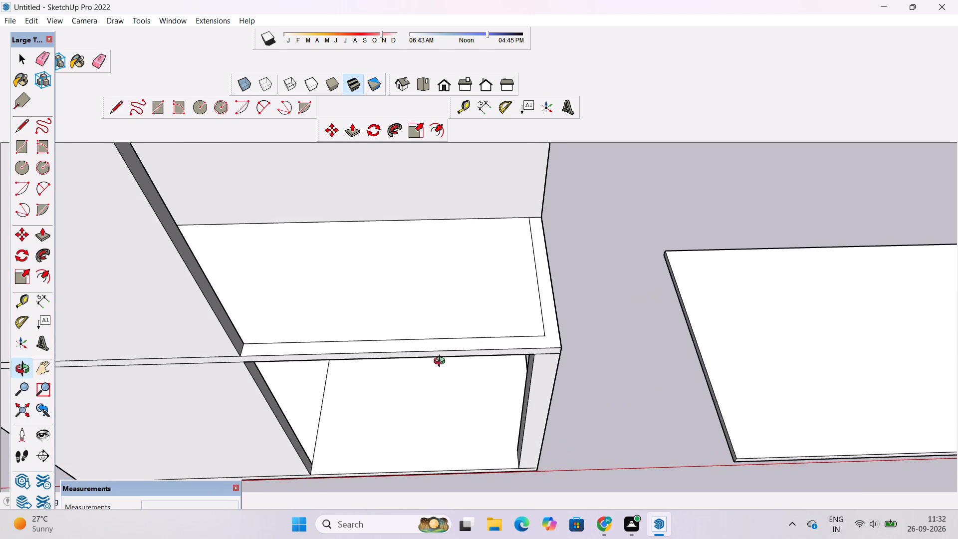
left_click_drag(442, 362, 430, 372)
left_click(430, 372)
key("space")
key("p")
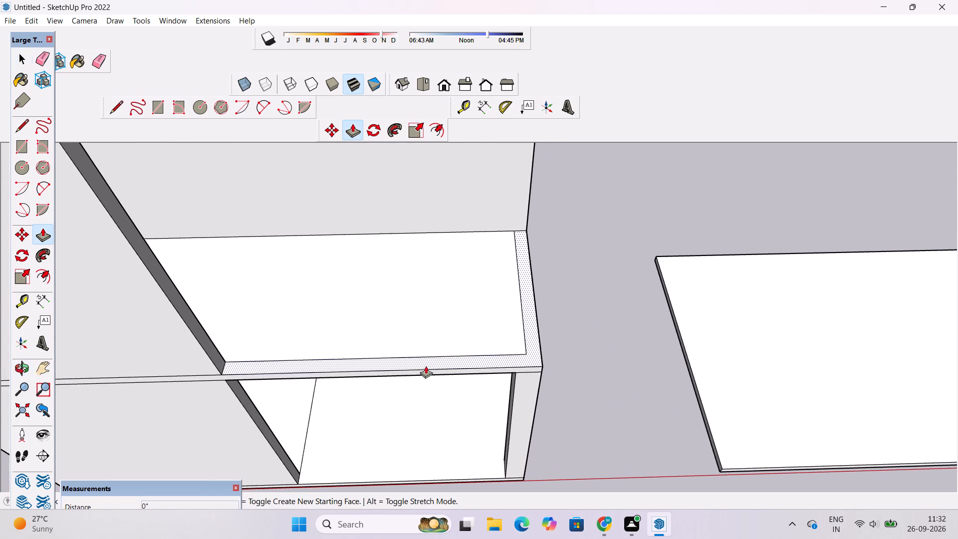
double_click(429, 362)
key("ctrl+z")
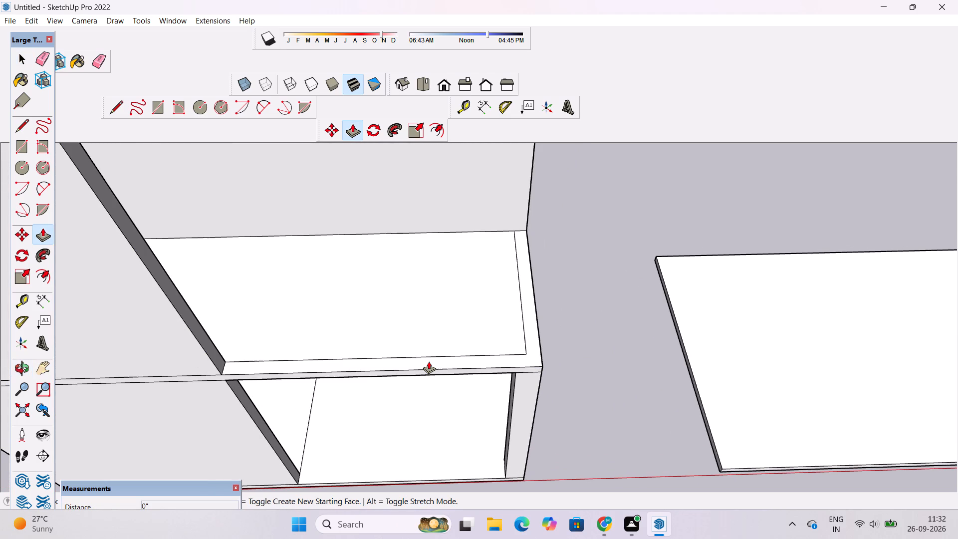
left_click(430, 358)
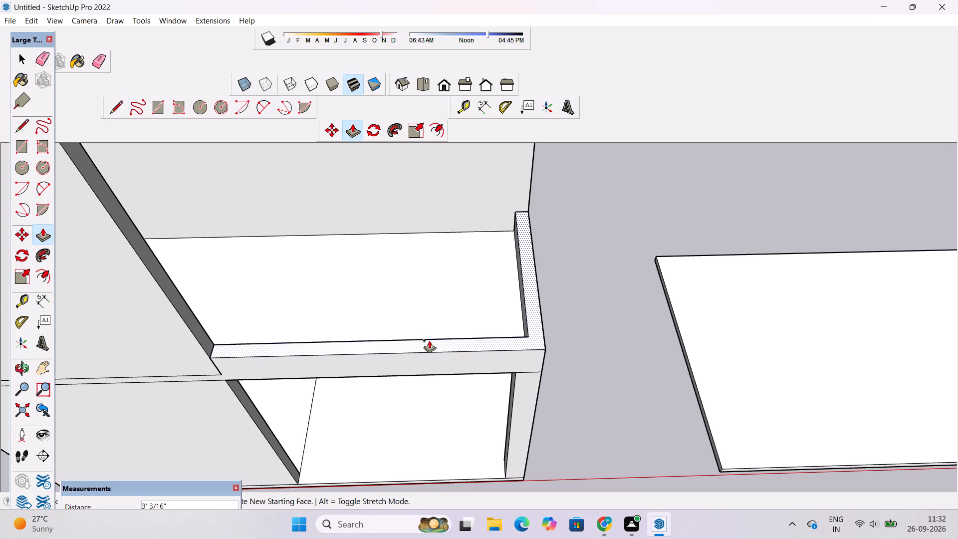
scroll(429, 340, "up", 3)
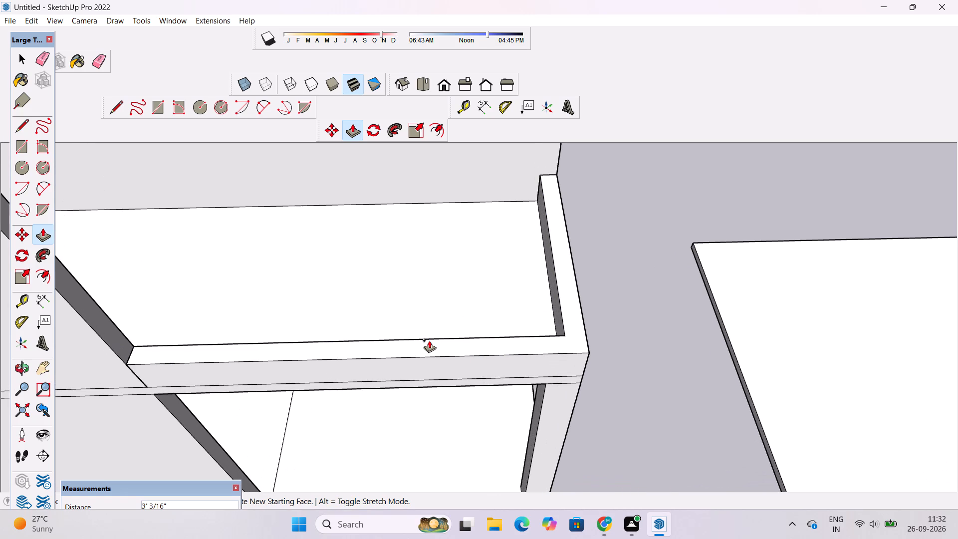
scroll(429, 340, "down", 2)
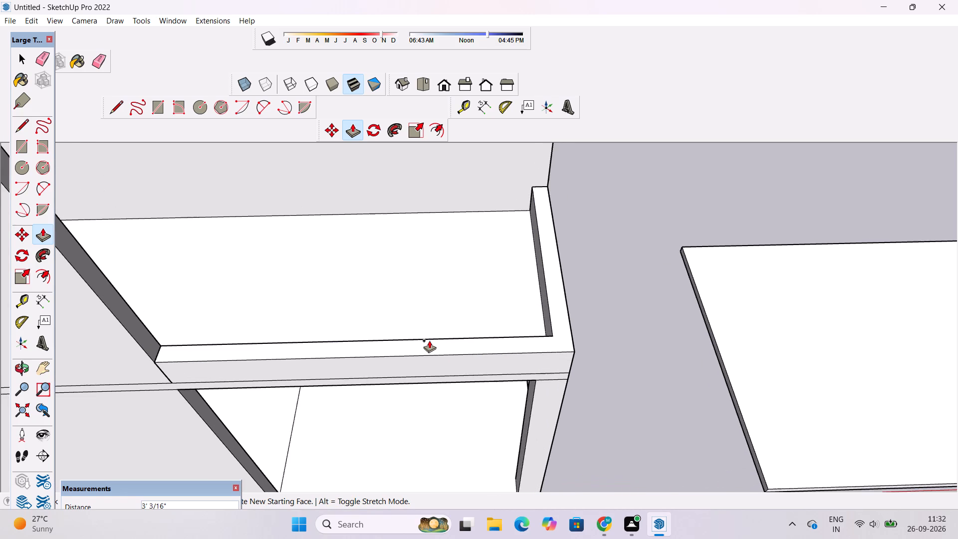
scroll(429, 340, "down", 1)
scroll(429, 340, "up", 1)
key("o")
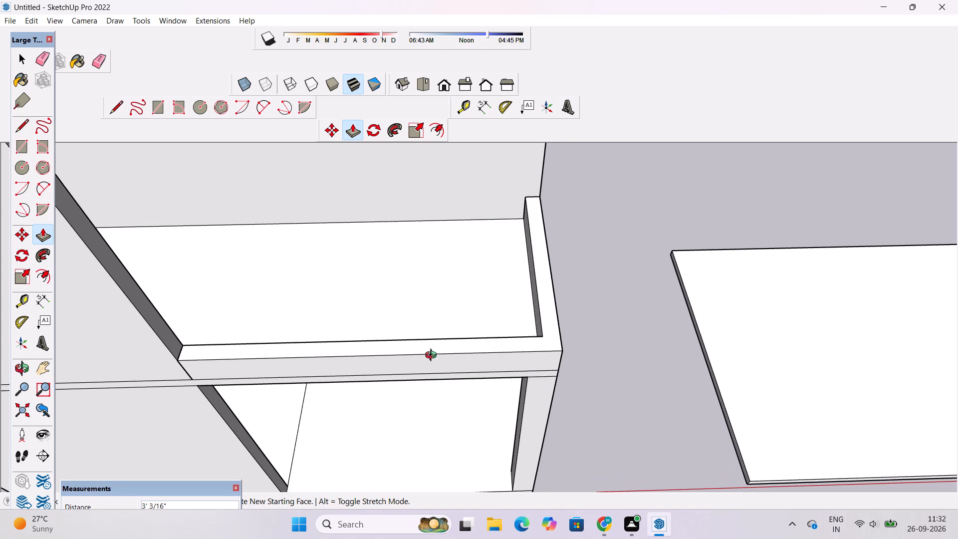
left_click_drag(434, 361, 434, 296)
scroll(432, 298, "down", 3)
left_click_drag(431, 303, 422, 328, "shift")
left_click(422, 329, "shift")
scroll(421, 343, "up", 1)
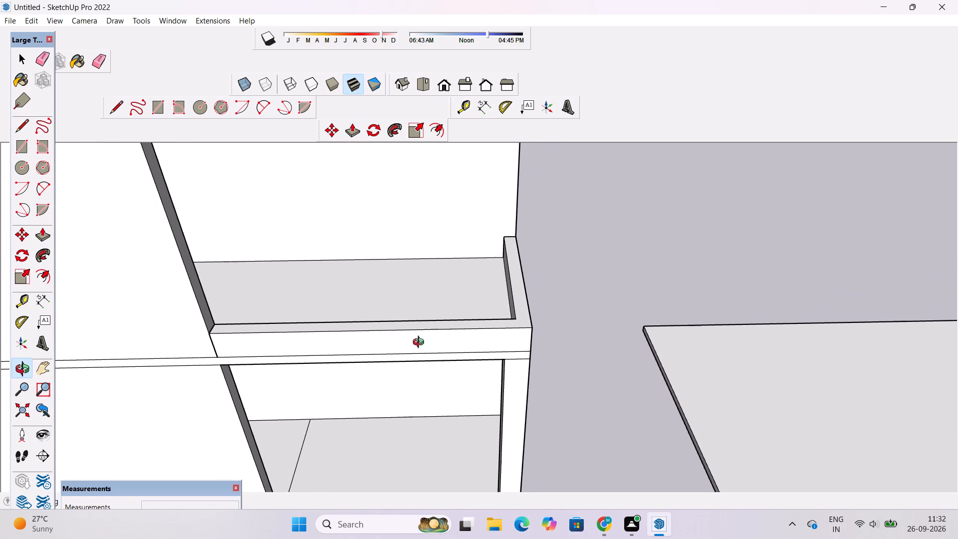
left_click_drag(421, 343, 415, 345, "shift")
scroll(414, 345, "down", 2)
left_click_drag(414, 345, 398, 348, "shift")
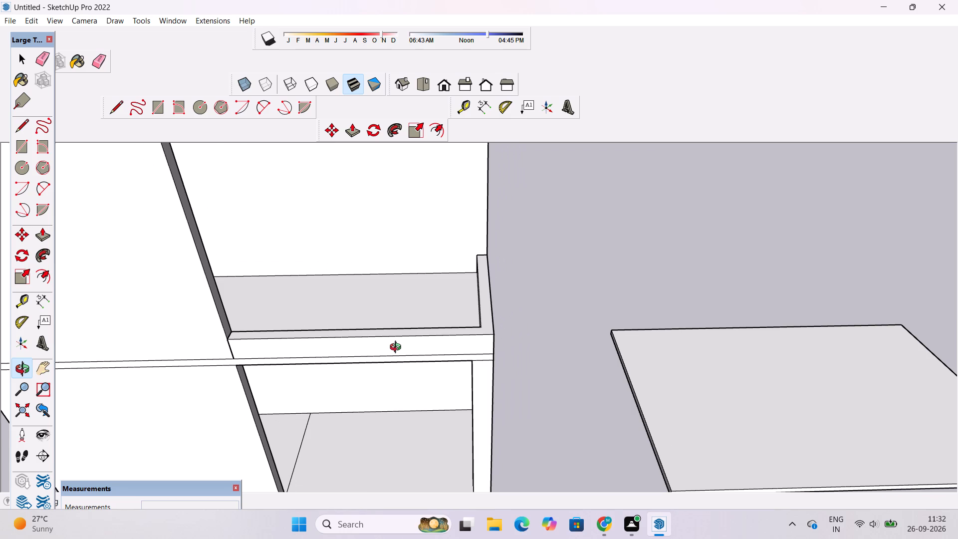
scroll(398, 348, "down", 4)
scroll(398, 348, "up", 4)
left_click_drag(398, 348, 357, 368, "shift")
scroll(357, 368, "up", 2)
left_click(357, 368, "shift")
left_click(359, 372, "shift")
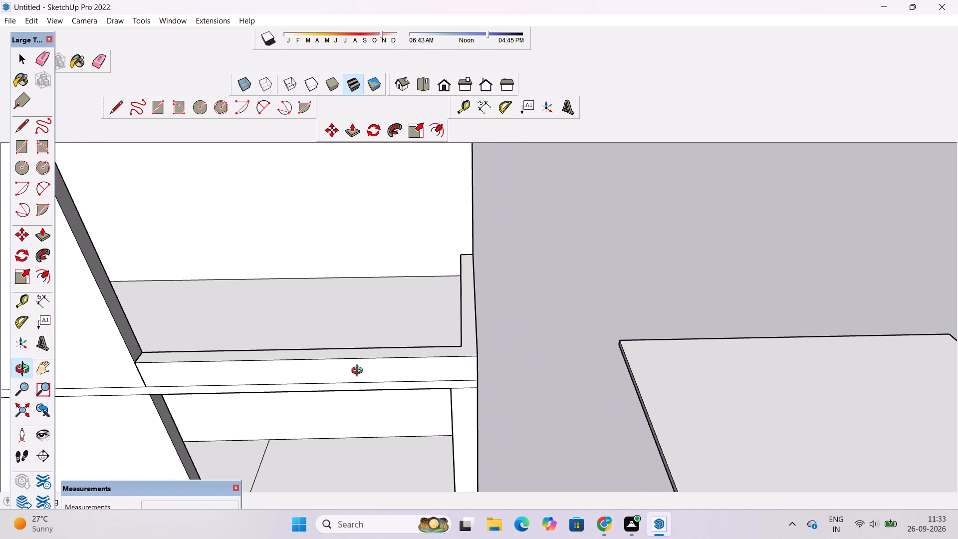
key("p")
scroll(359, 372, "down", 4)
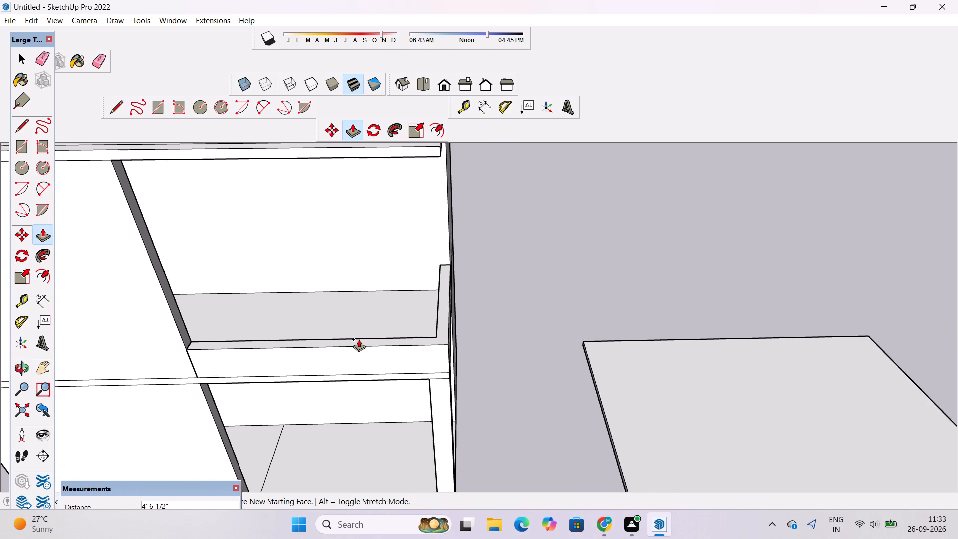
scroll(359, 339, "up", 3)
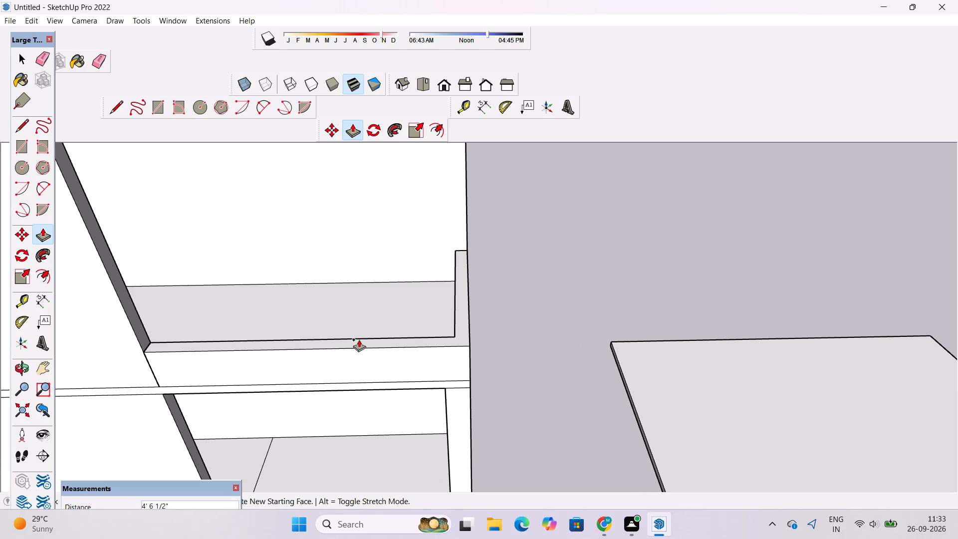
scroll(359, 339, "down", 5)
scroll(359, 339, "up", 1)
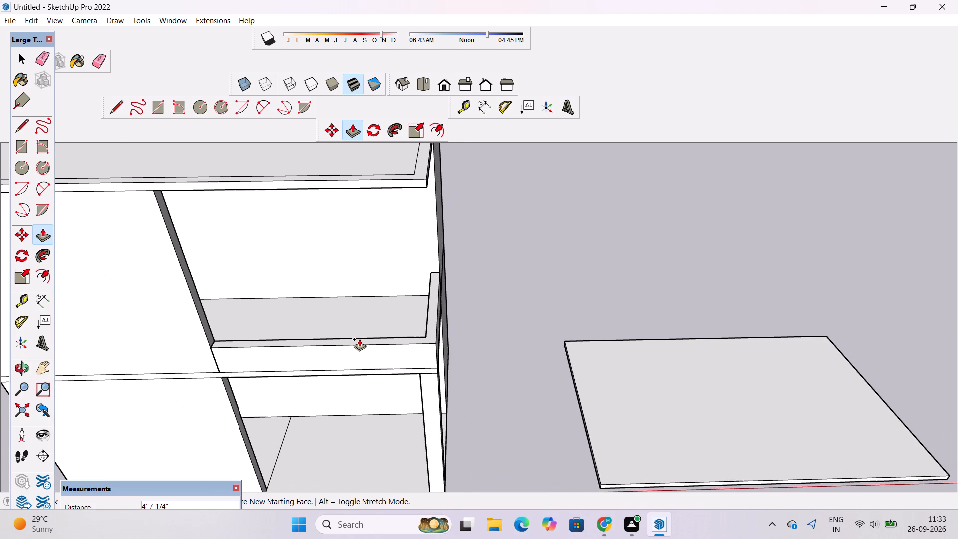
scroll(362, 333, "down", 1)
scroll(362, 338, "up", 2)
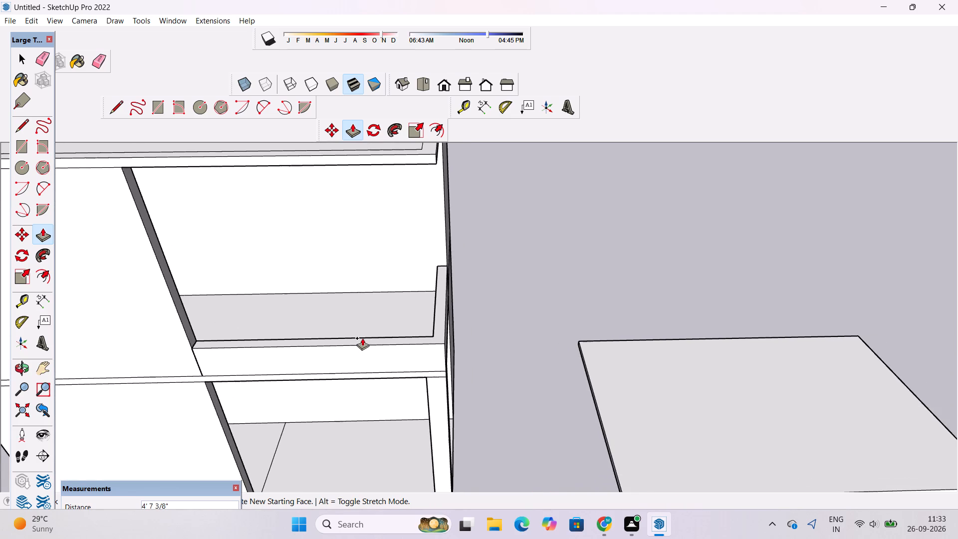
scroll(362, 338, "up", 4)
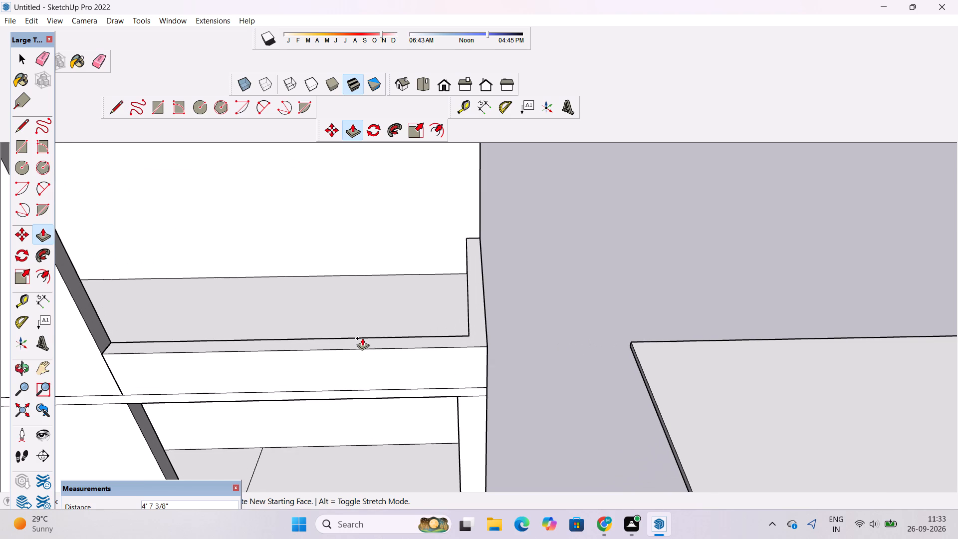
scroll(362, 338, "up", 2)
scroll(362, 338, "down", 2)
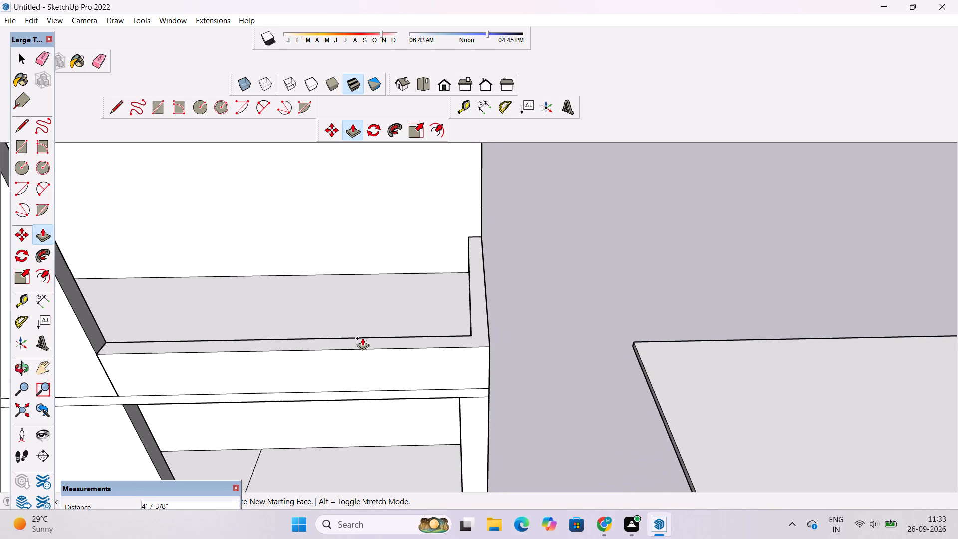
type("4'")
key("Return")
Examine the balcony parapet and its junctions with the slab and side walls from several angles.
key("o")
scroll(347, 341, "down", 4)
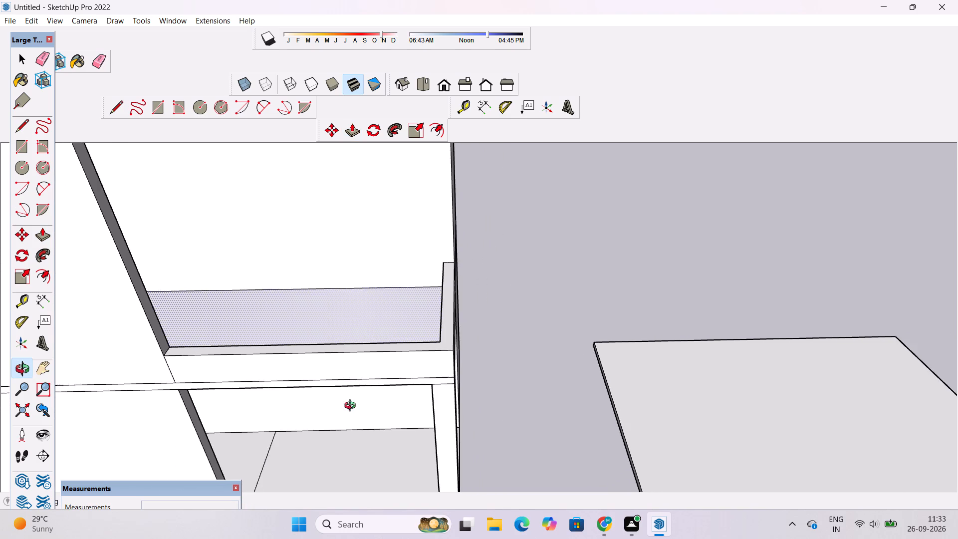
left_click_drag(350, 397, 347, 352)
left_click_drag(341, 353, 421, 379, "shift")
scroll(420, 379, "down", 5)
left_click_drag(417, 375, 415, 406)
scroll(425, 376, "up", 4)
left_click_drag(466, 374, 395, 367, "shift")
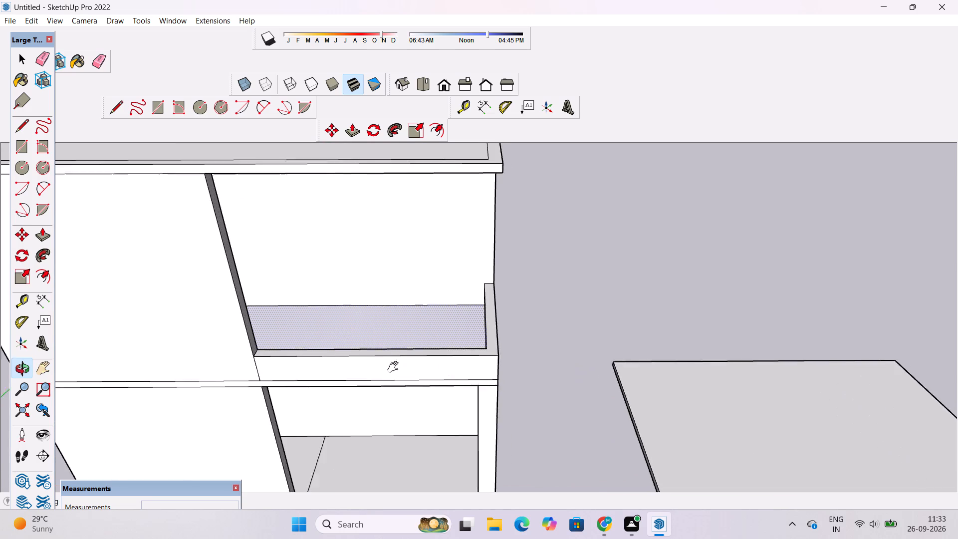
left_click_drag(395, 367, 373, 367, "shift")
key("space")
left_click(565, 320)
key("o")
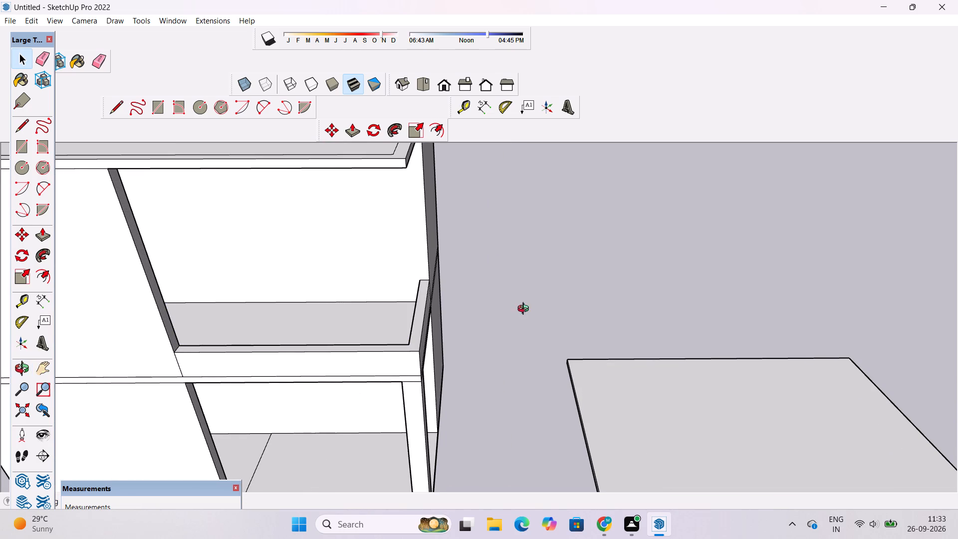
left_click_drag(411, 336, 424, 344, "shift")
left_click_drag(408, 376, 413, 343)
left_click_drag(374, 342, 460, 348, "shift")
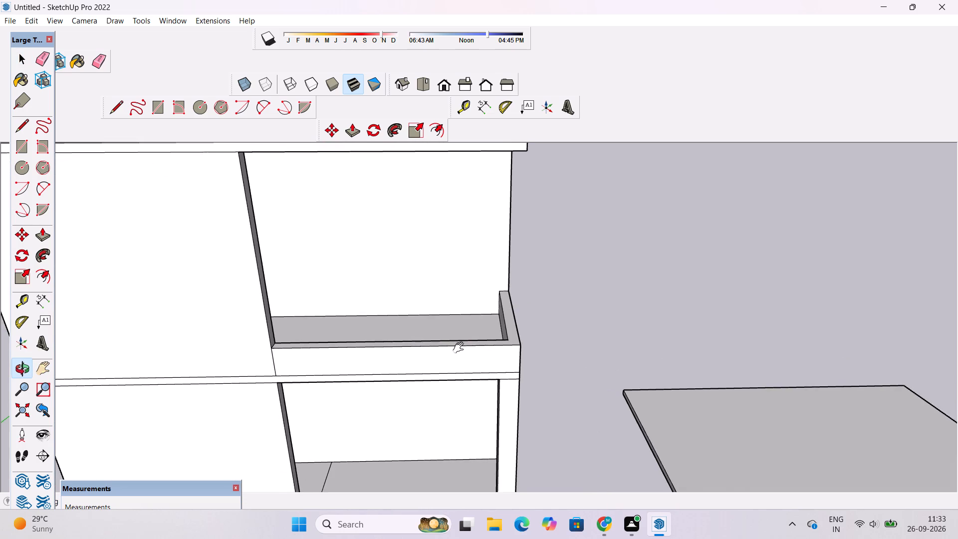
scroll(450, 360, "up", 4)
scroll(405, 388, "down", 3)
left_click_drag(347, 407, 362, 386)
scroll(279, 400, "up", 2)
left_click_drag(263, 391, 305, 392, "shift")
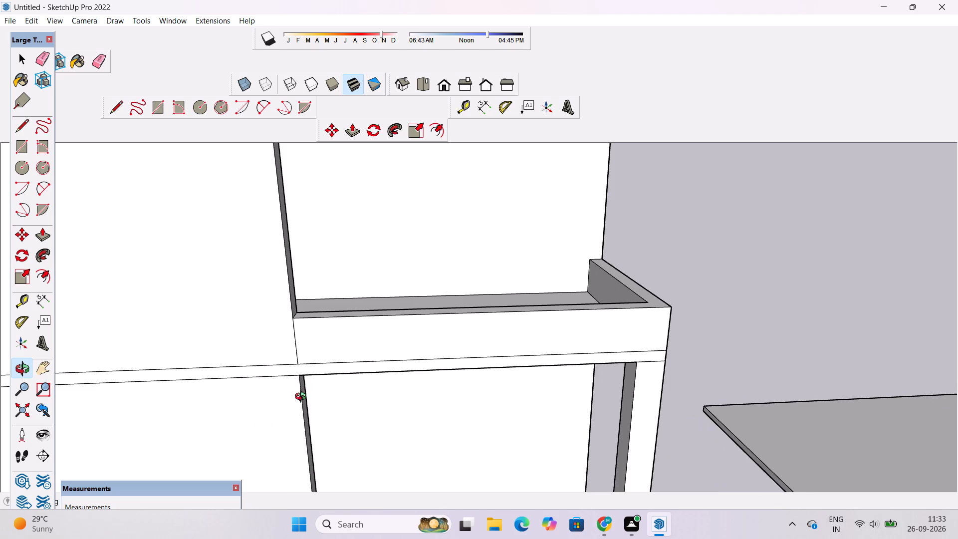
scroll(301, 402, "up", 3)
left_click_drag(324, 385, 282, 364, "shift")
scroll(273, 375, "down", 6)
left_click_drag(495, 344, 474, 346)
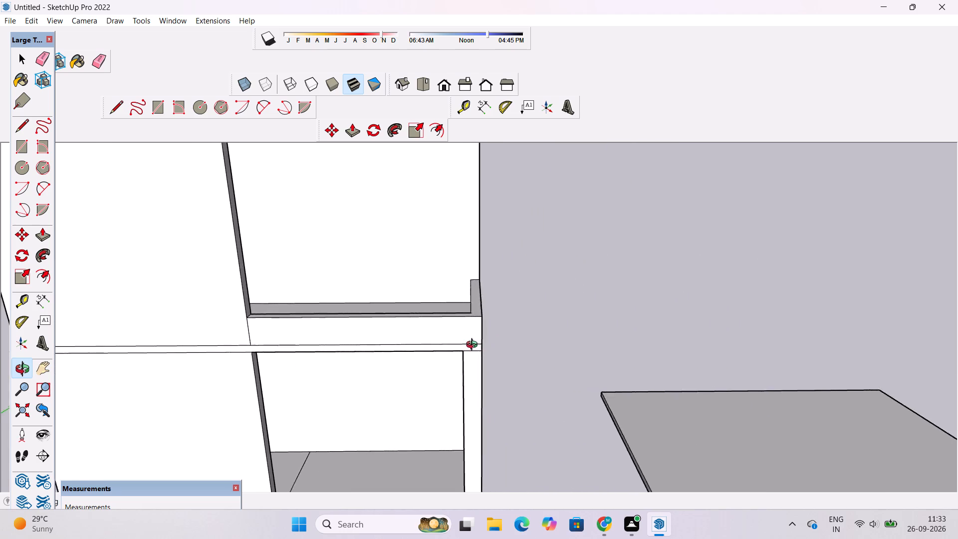
left_click_drag(474, 346, 356, 347)
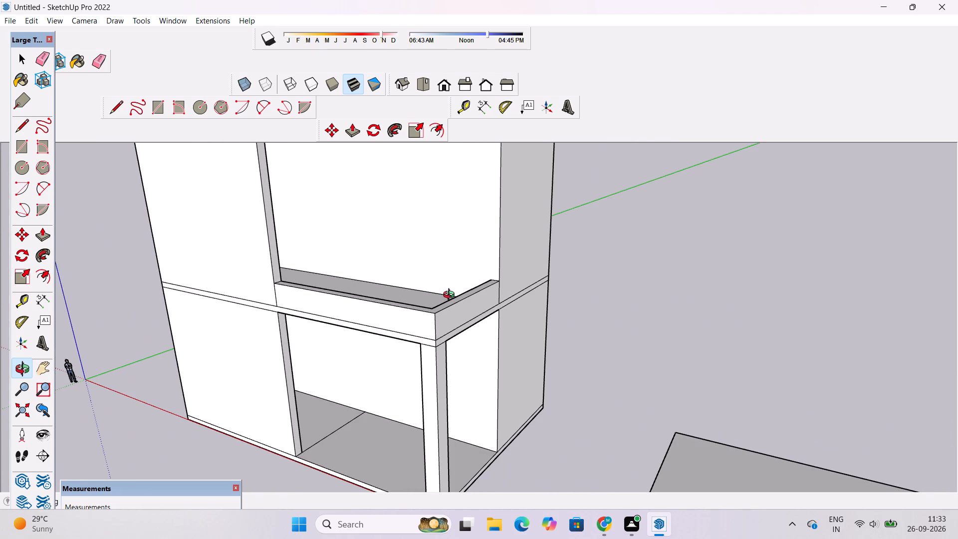
scroll(384, 373, "down", 3)
left_click_drag(327, 389, 495, 385)
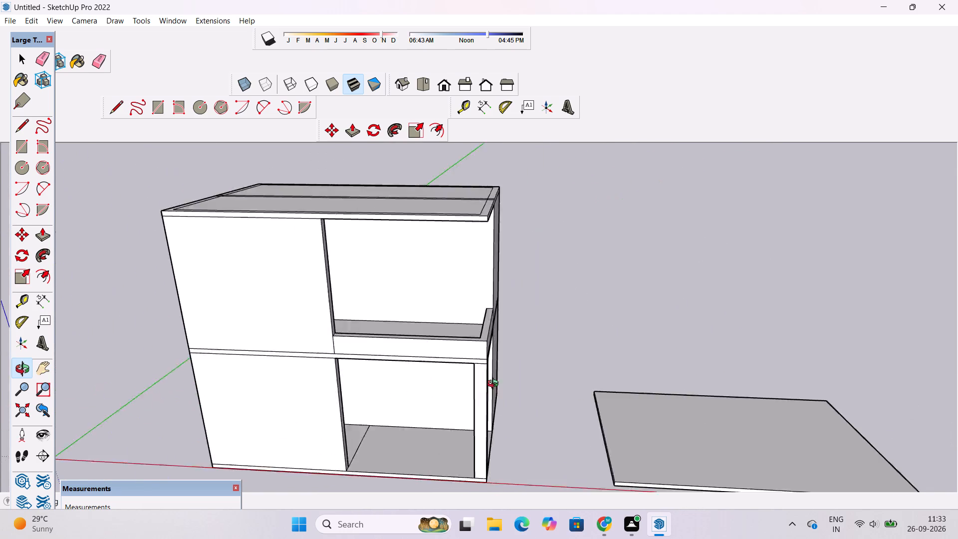
left_click_drag(495, 385, 531, 372)
scroll(494, 347, "up", 3)
left_click_drag(494, 347, 462, 411)
left_click_drag(529, 363, 492, 377, "shift")
left_click_drag(514, 360, 477, 367)
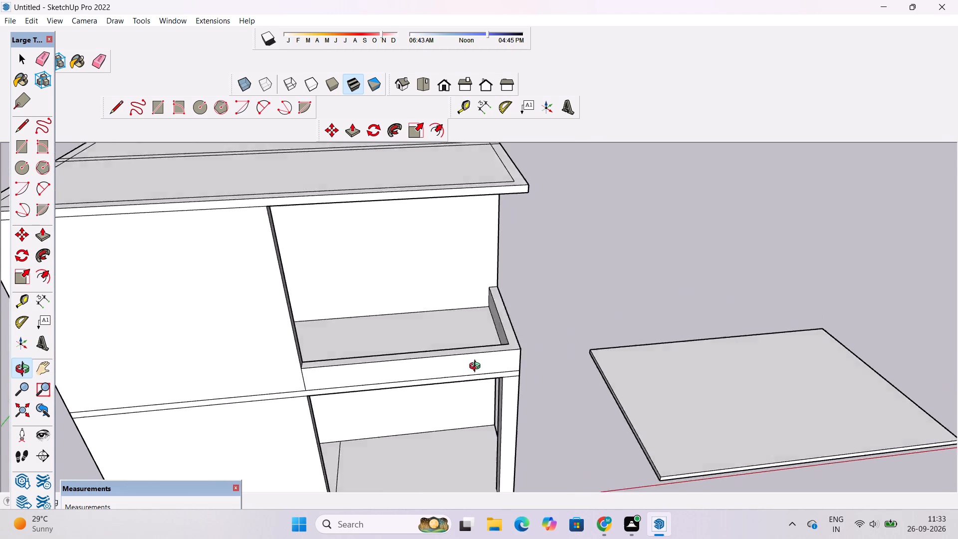
left_click_drag(477, 367, 398, 367)
scroll(448, 371, "up", 3)
left_click_drag(418, 389, 462, 352)
left_click_drag(490, 353, 386, 413, "shift")
scroll(446, 397, "up", 4)
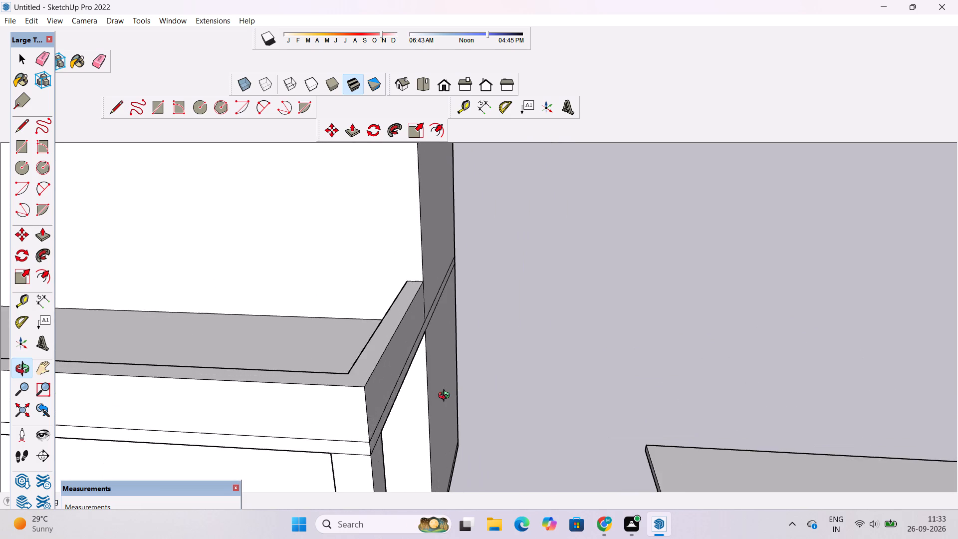
left_click_drag(442, 397, 369, 402)
left_click_drag(296, 423, 512, 386, "shift")
left_click_drag(415, 389, 497, 417)
scroll(502, 404, "down", 5)
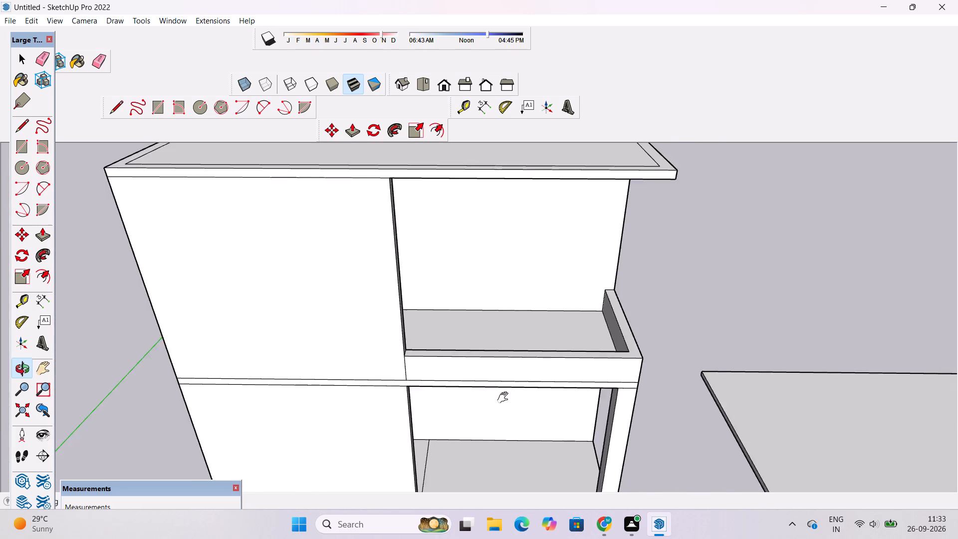
left_click_drag(493, 396, 404, 405, "shift")
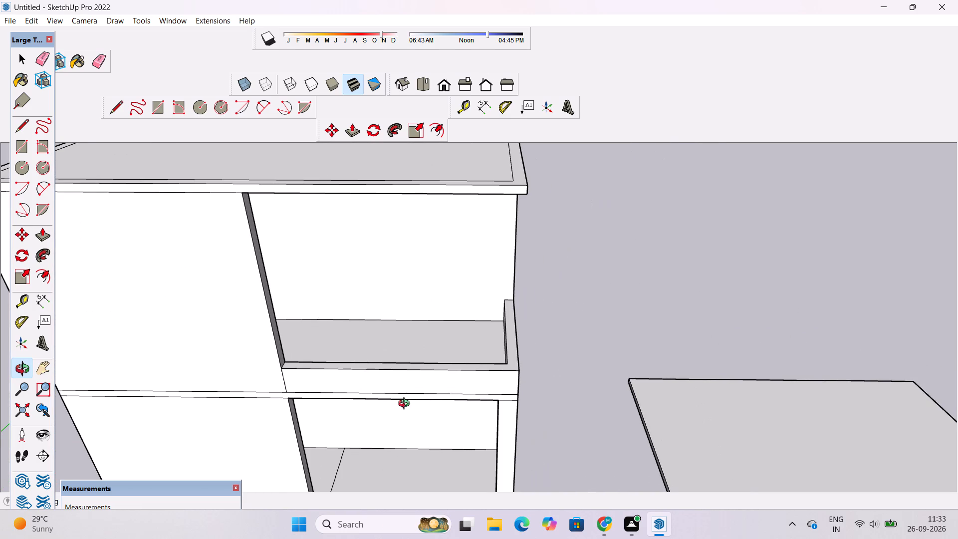
left_click_drag(406, 405, 400, 410, "shift")
scroll(400, 410, "down", 1)
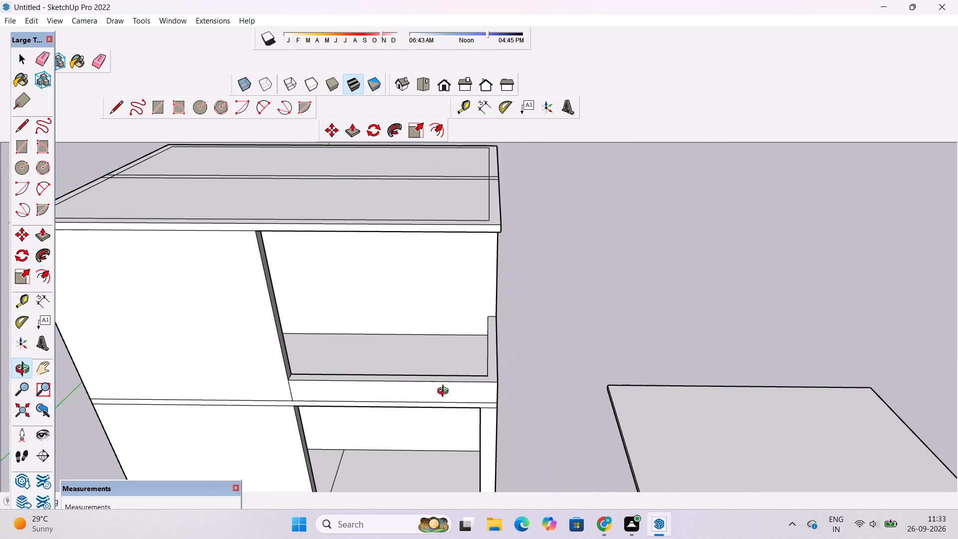
left_click_drag(480, 382, 336, 383)
scroll(440, 342, "up", 2)
scroll(342, 370, "up", 2)
left_click_drag(338, 373, 418, 365)
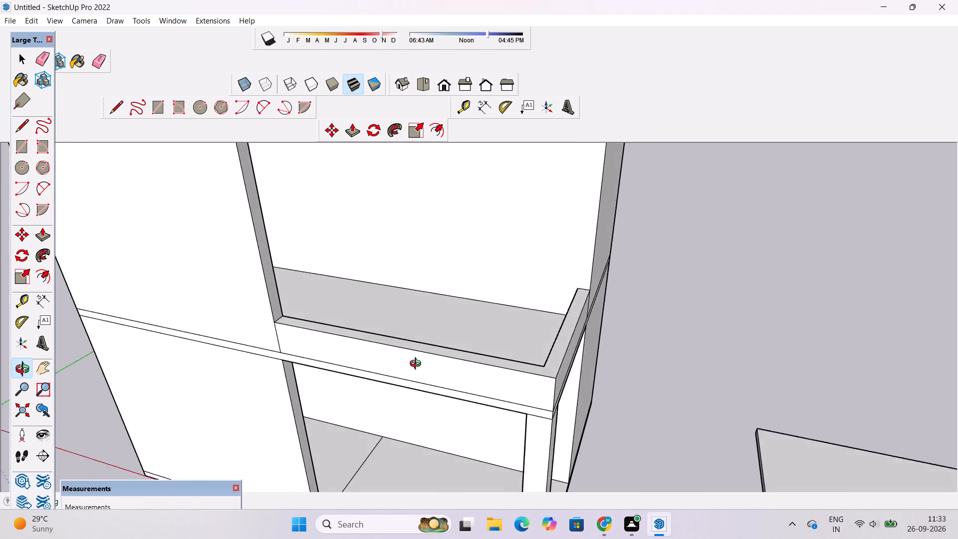
left_click_drag(418, 365, 425, 361)
scroll(410, 364, "up", 1)
left_click_drag(409, 365, 384, 386, "shift")
scroll(380, 388, "up", 4)
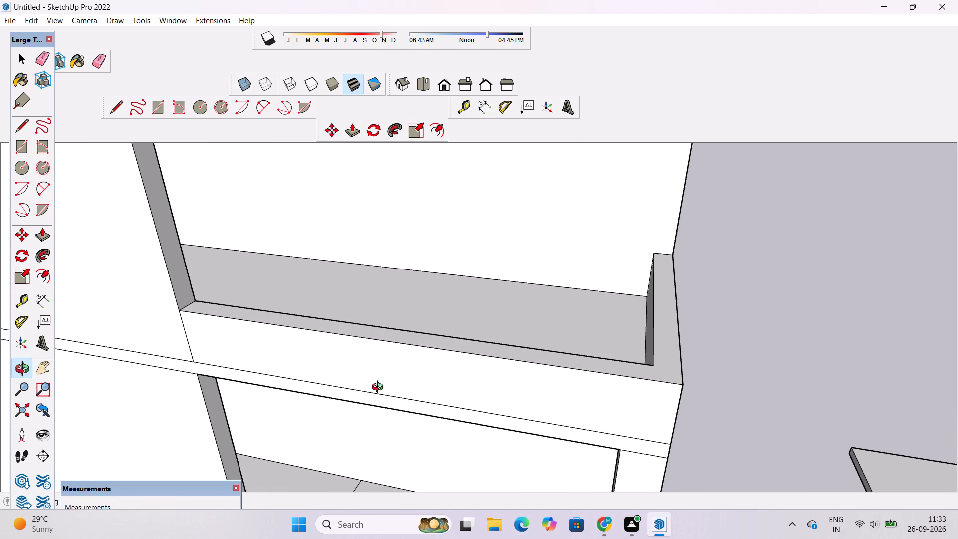
Examine the height of the balcony parapet relative to the first-floor opening, slab and side walls.
scroll(380, 388, "up", 1)
left_click_drag(383, 390, 390, 391)
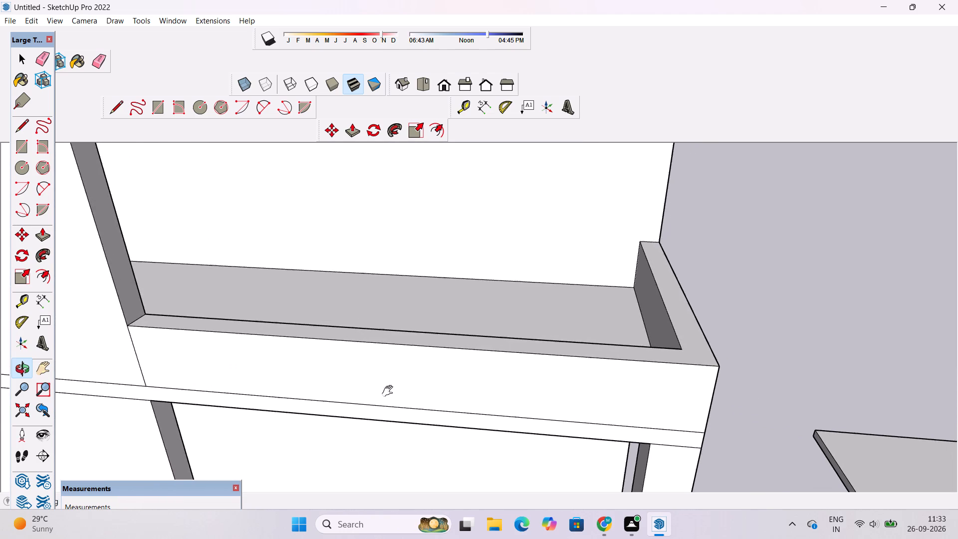
scroll(390, 391, "down", 5)
left_click_drag(399, 393, 436, 393)
left_click_drag(442, 389, 372, 412)
scroll(370, 411, "up", 2)
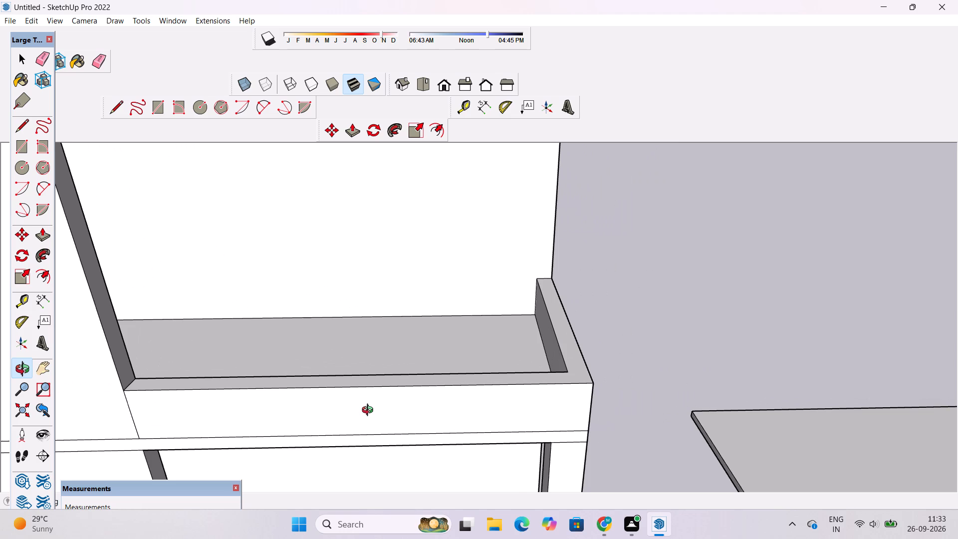
scroll(366, 409, "up", 4)
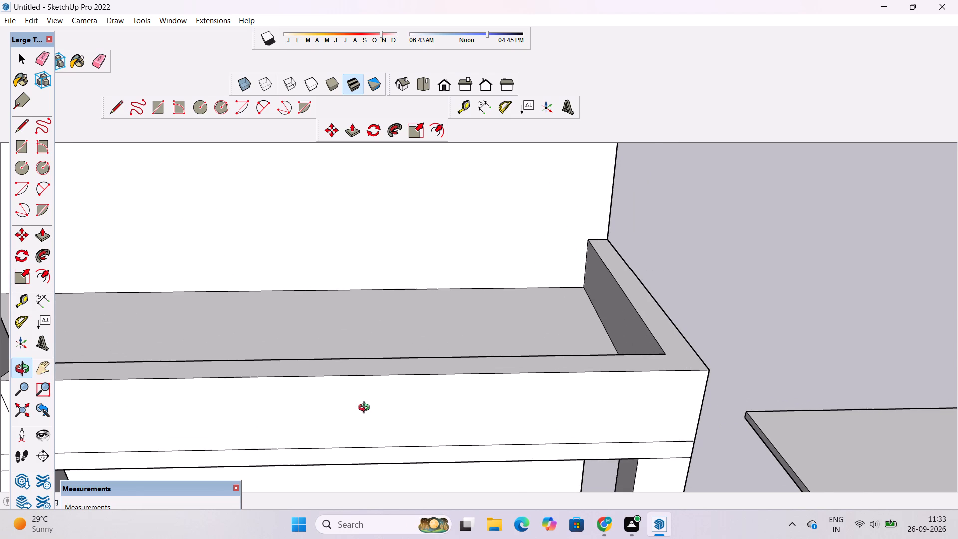
scroll(366, 409, "down", 8)
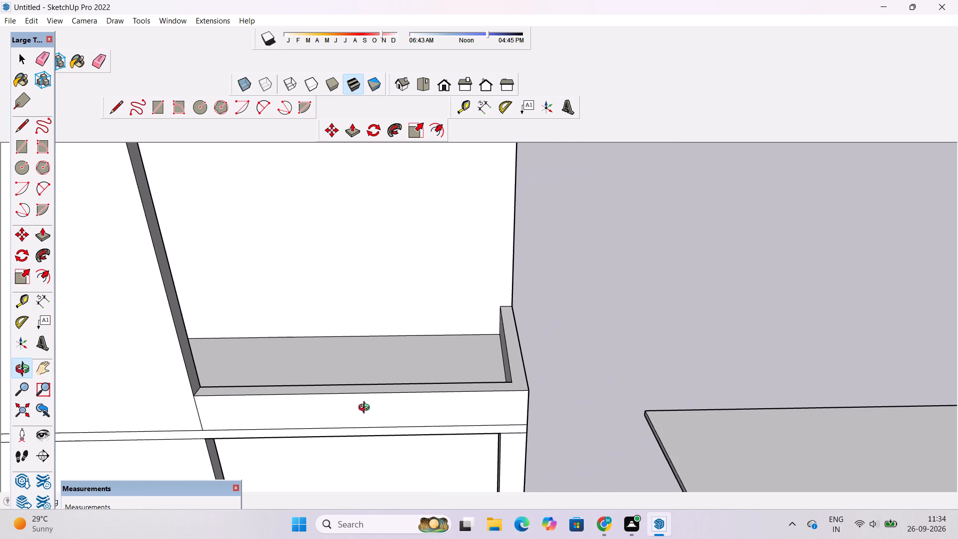
scroll(366, 409, "down", 4)
left_click_drag(378, 421, 378, 399)
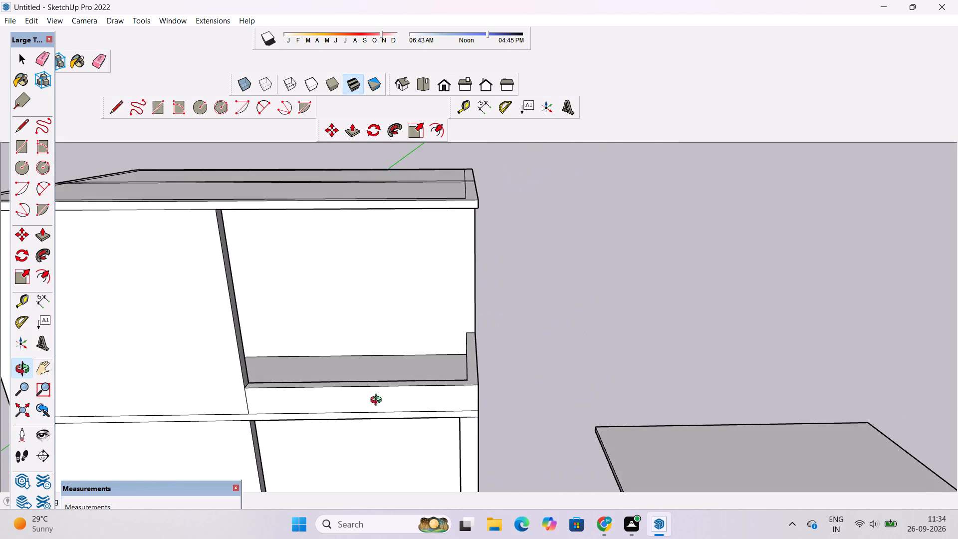
left_click_drag(376, 404, 355, 419, "shift")
left_click_drag(361, 432, 395, 448)
left_click_drag(395, 448, 393, 456)
left_click_drag(393, 456, 385, 442)
left_click_drag(385, 442, 381, 454)
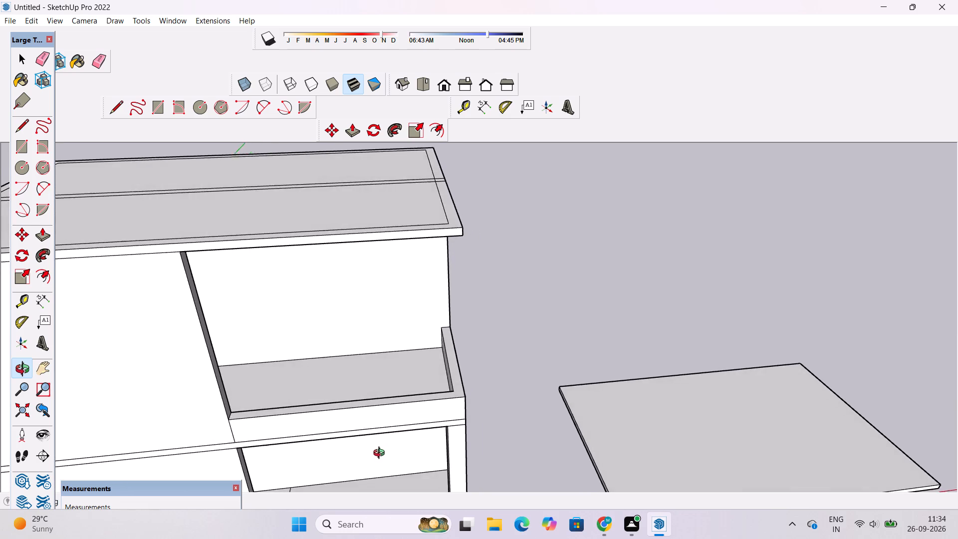
left_click_drag(381, 454, 376, 458)
scroll(378, 447, "up", 1)
left_click_drag(408, 439, 370, 423)
Raise the top face of the L-shaped balcony parapet by repeating the previous Push/Pull distance, plus a further 2'.
key("space")
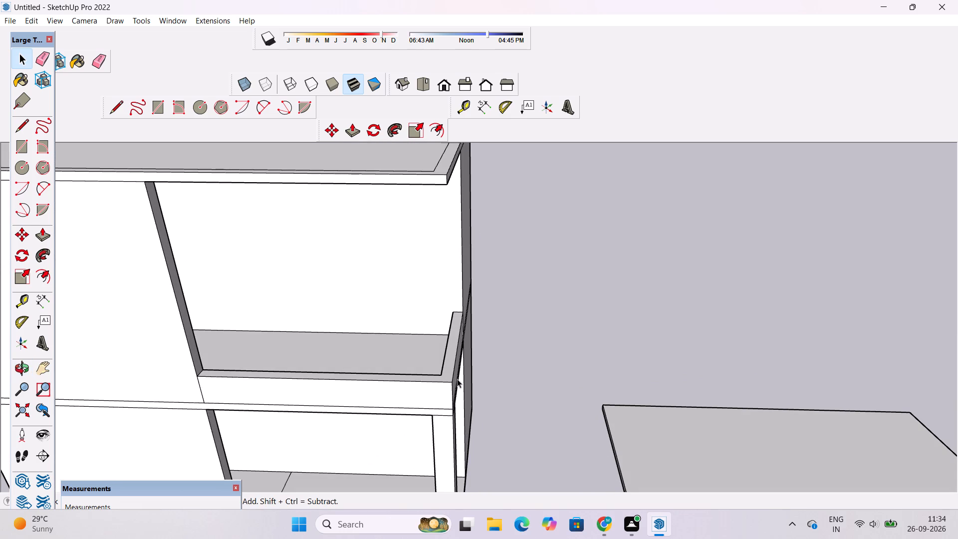
key("p")
scroll(446, 379, "up", 2)
double_click(446, 371)
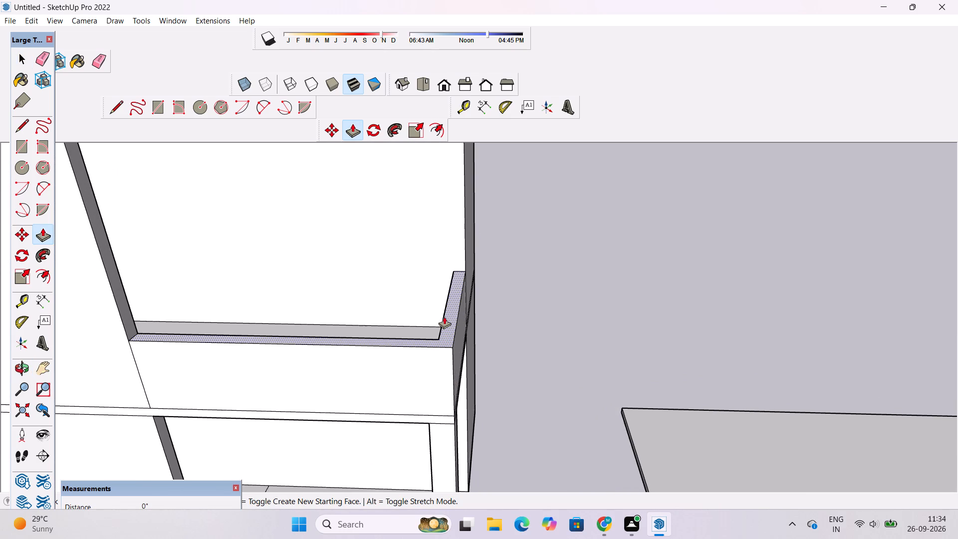
left_click(446, 342)
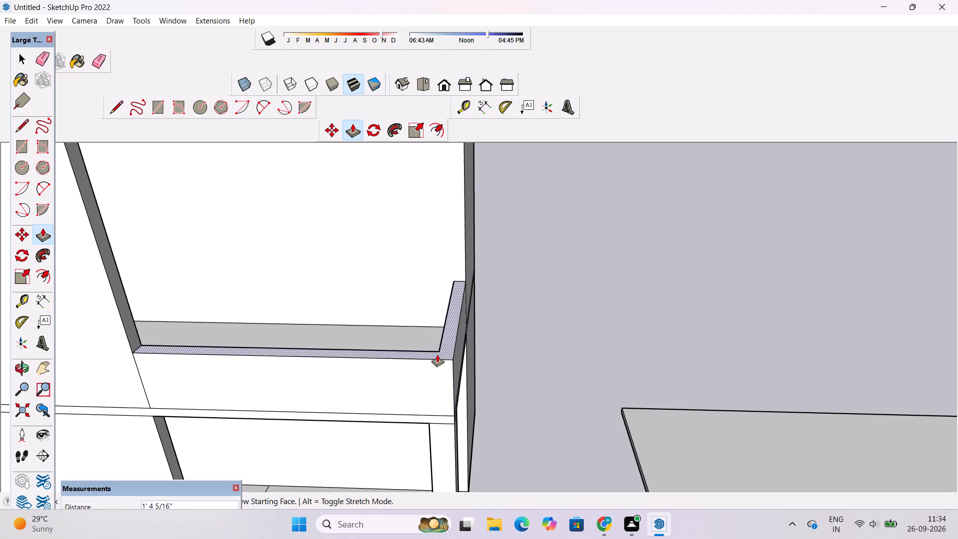
type("2'")
key("Return")
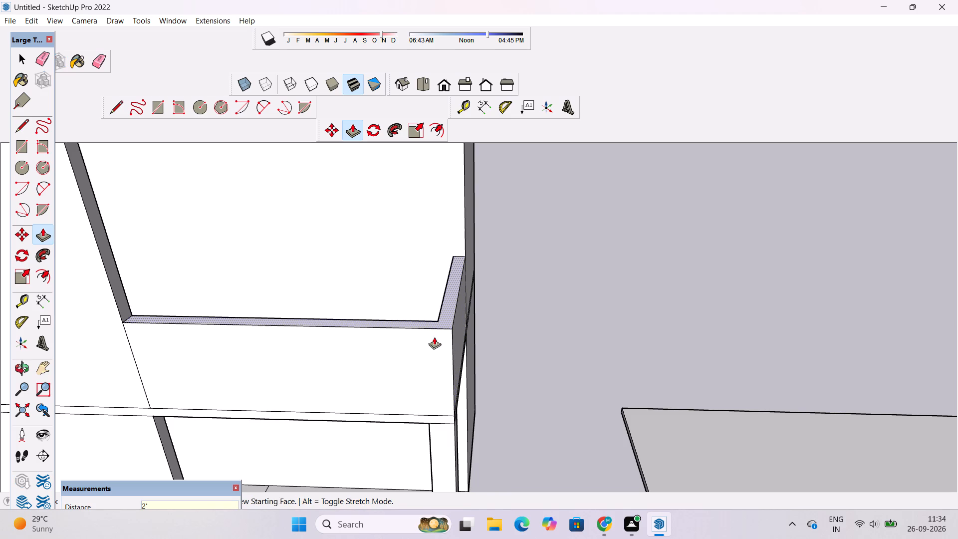
key("space")
Examine the raised balcony parapet against the whole house front, both floors and the roof slab.
type("o")
scroll(434, 336, "down", 6)
left_click_drag(437, 397, 435, 338)
left_click_drag(422, 353, 456, 372, "shift")
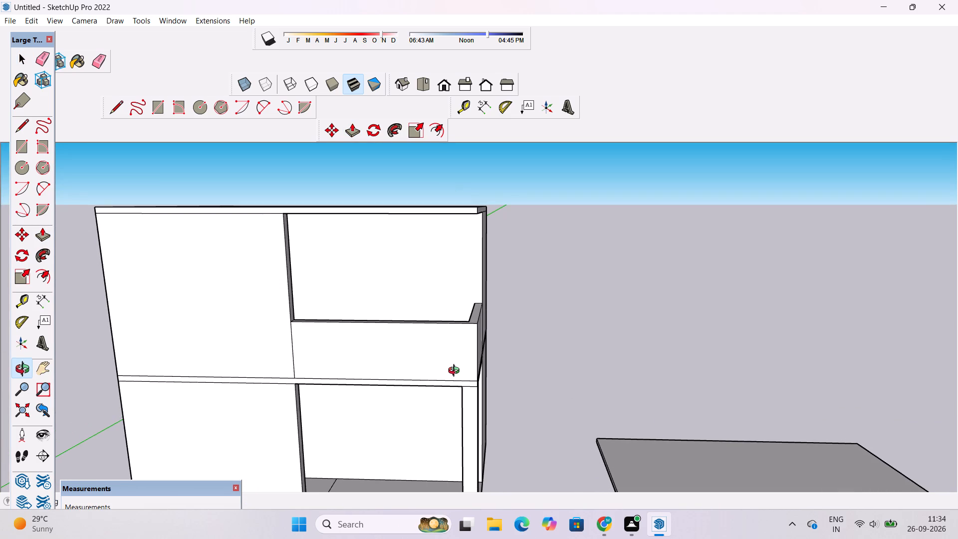
scroll(456, 372, "down", 3)
scroll(456, 372, "up", 3)
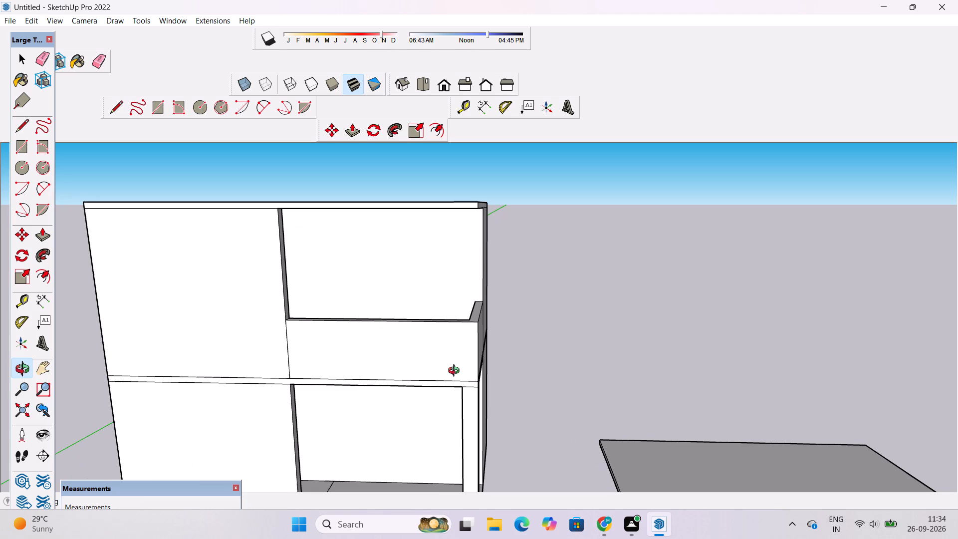
scroll(456, 372, "down", 2)
scroll(456, 372, "up", 3)
scroll(456, 372, "down", 4)
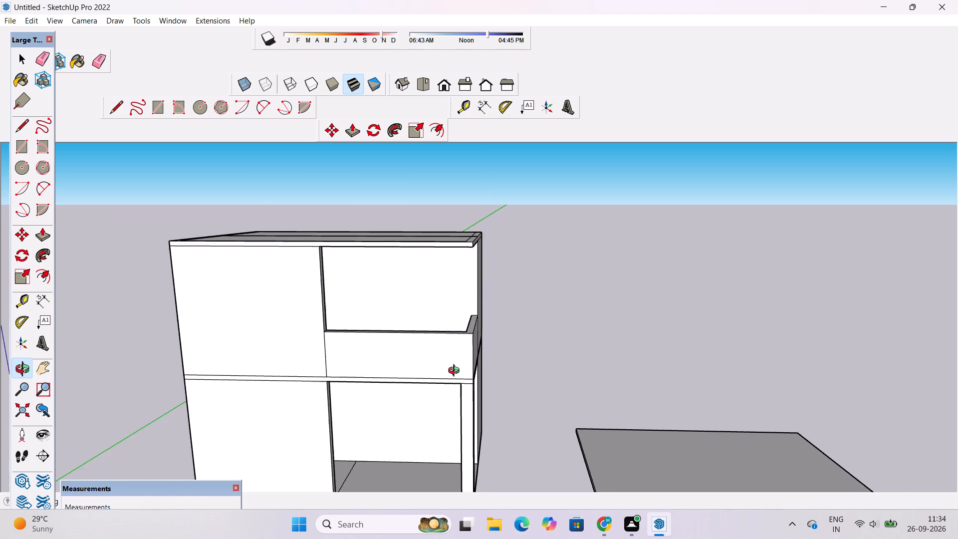
scroll(456, 372, "up", 4)
scroll(456, 372, "down", 4)
scroll(456, 372, "up", 2)
scroll(456, 372, "down", 3)
scroll(456, 372, "up", 2)
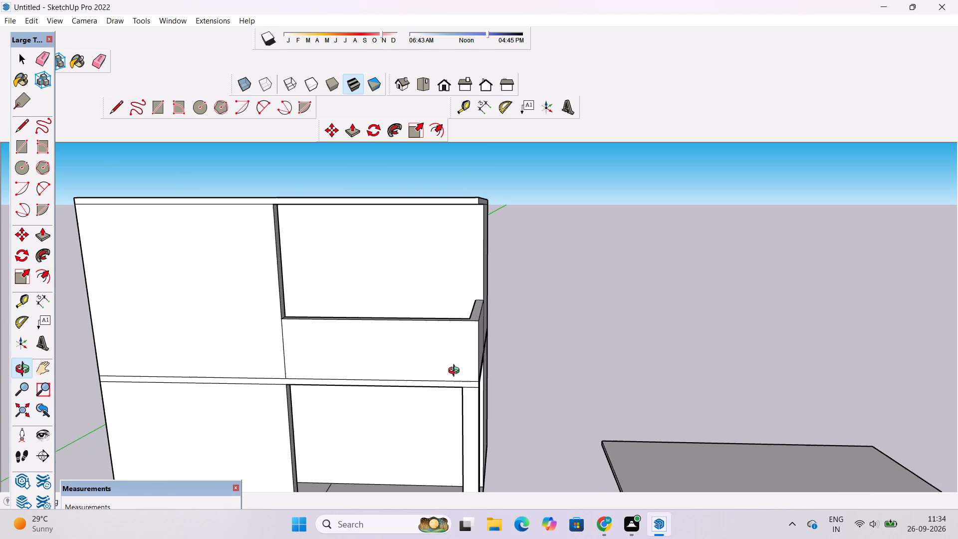
scroll(456, 372, "up", 1)
scroll(456, 372, "down", 4)
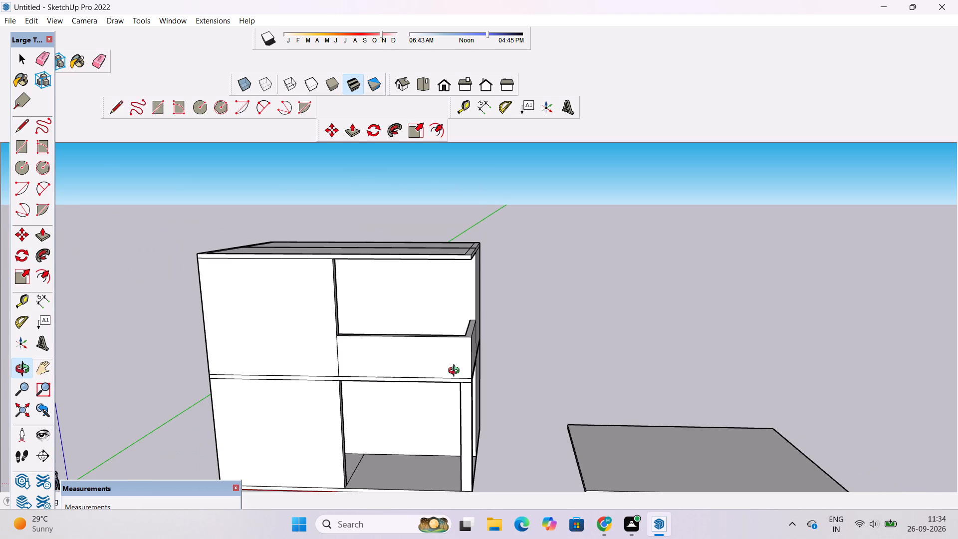
scroll(456, 372, "down", 3)
left_click_drag(440, 418, 456, 457)
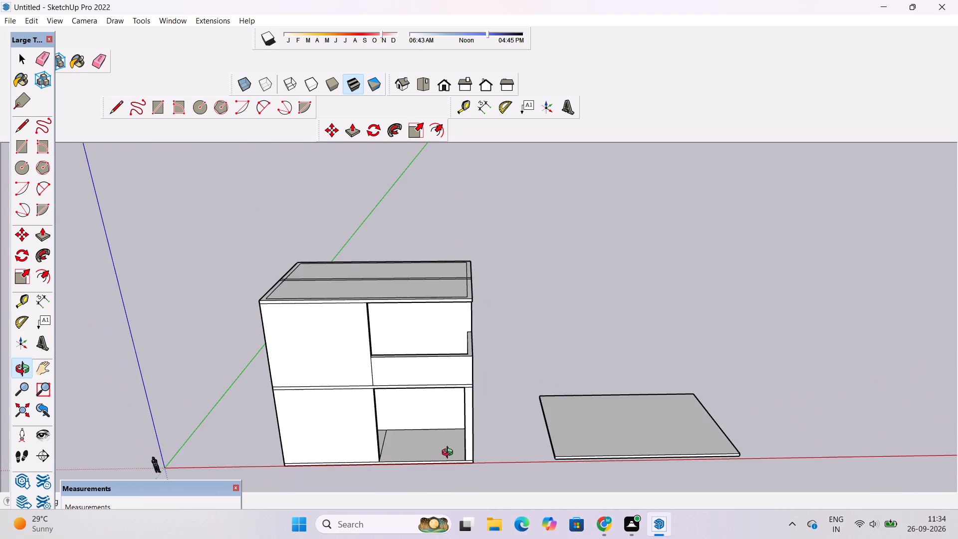
scroll(414, 426, "up", 4)
left_click_drag(414, 426, 414, 418, "shift")
left_click_drag(447, 395, 452, 363)
left_click(452, 363)
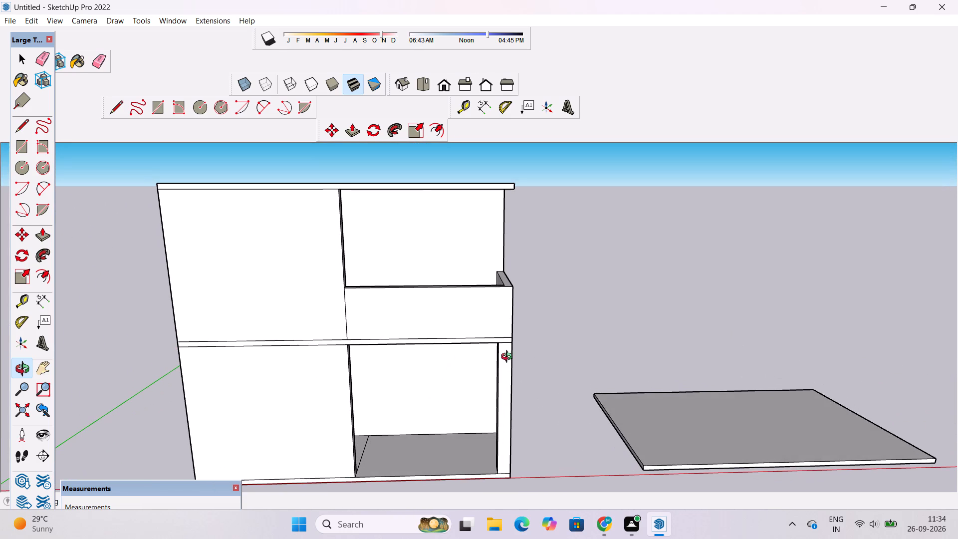
left_click_drag(509, 358, 500, 364, "shift")
left_click(500, 364, "shift")
left_click_drag(484, 370, 482, 383)
left_click(482, 383)
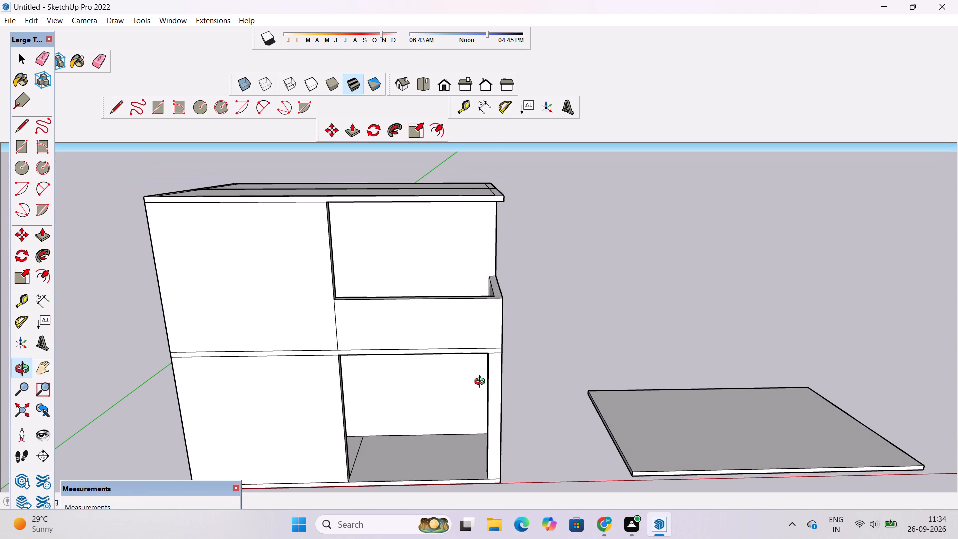
left_click_drag(482, 383, 482, 389)
left_click_drag(482, 389, 475, 399, "shift")
left_click(475, 399, "shift")
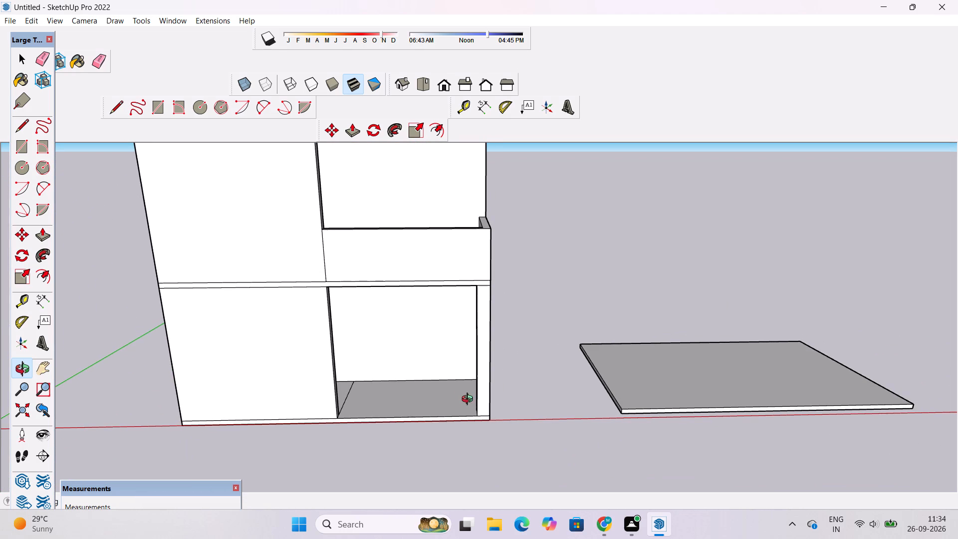
left_click_drag(460, 396, 460, 404, "shift")
left_click_drag(417, 342, 413, 434, "shift")
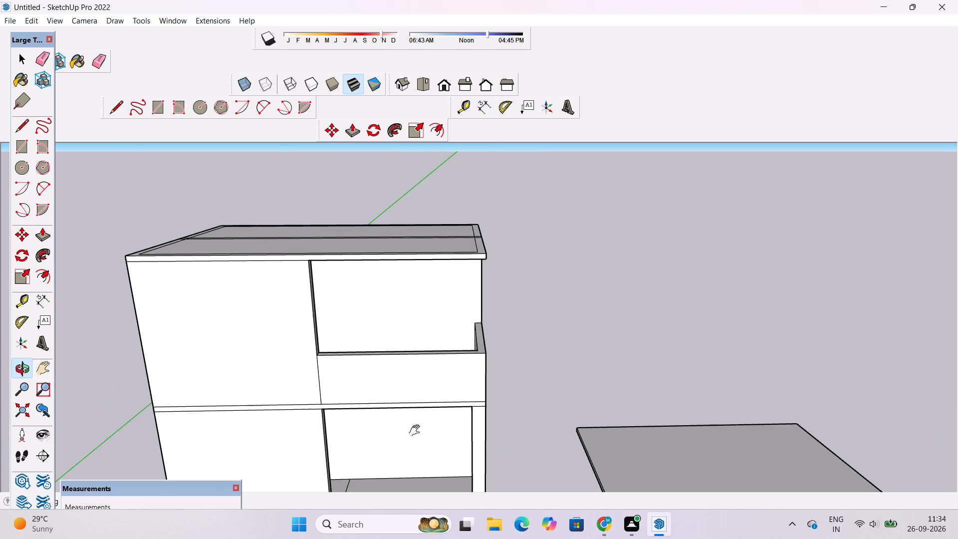
scroll(418, 415, "up", 1)
left_click_drag(418, 415, 418, 424, "shift")
left_click_drag(418, 424, 419, 429, "shift")
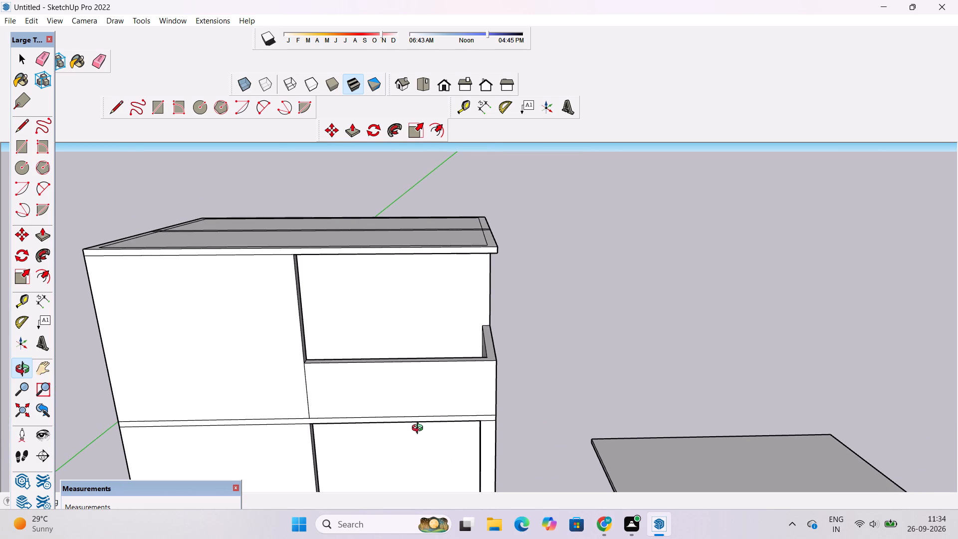
scroll(420, 429, "down", 2)
left_click_drag(420, 429, 421, 437)
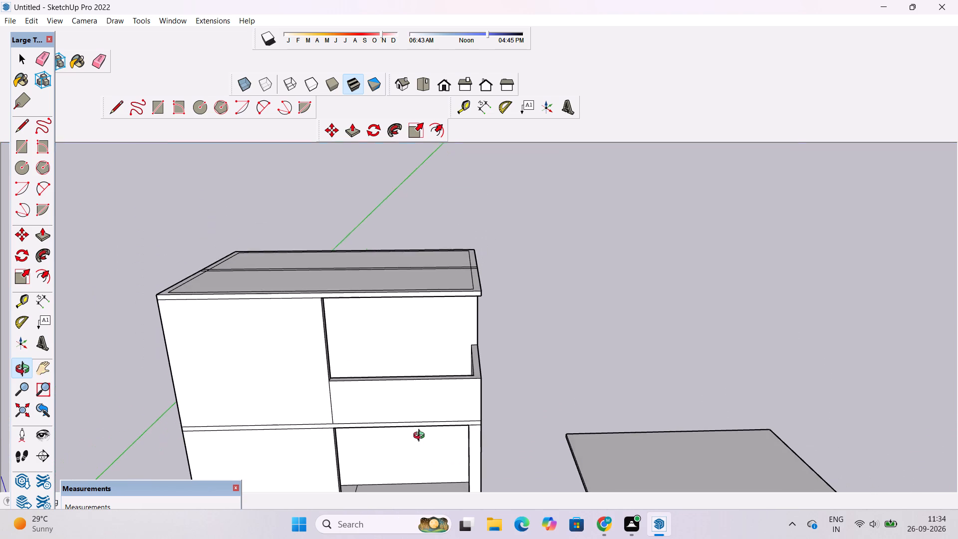
left_click_drag(421, 437, 421, 437)
scroll(419, 430, "down", 3)
left_click_drag(419, 430, 422, 446)
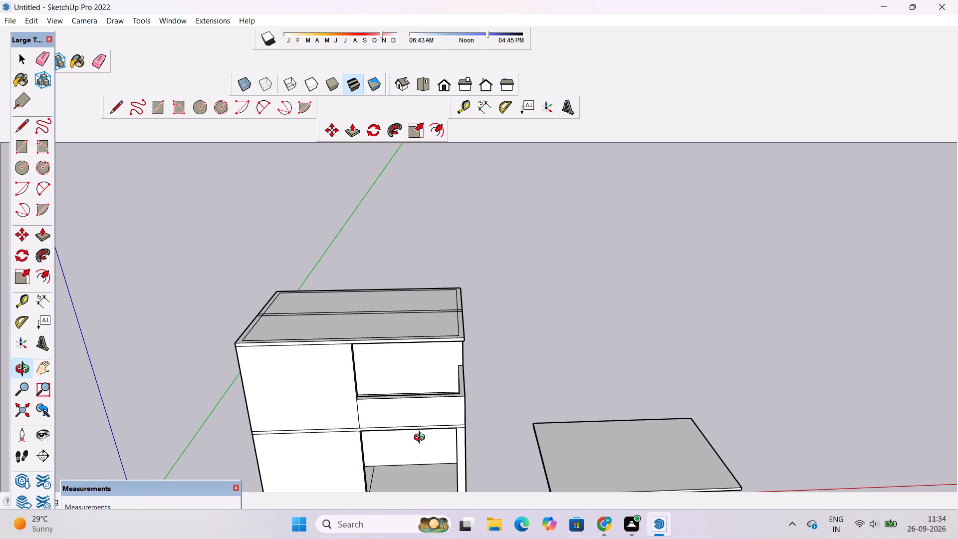
scroll(422, 439, "up", 2)
scroll(422, 439, "down", 1)
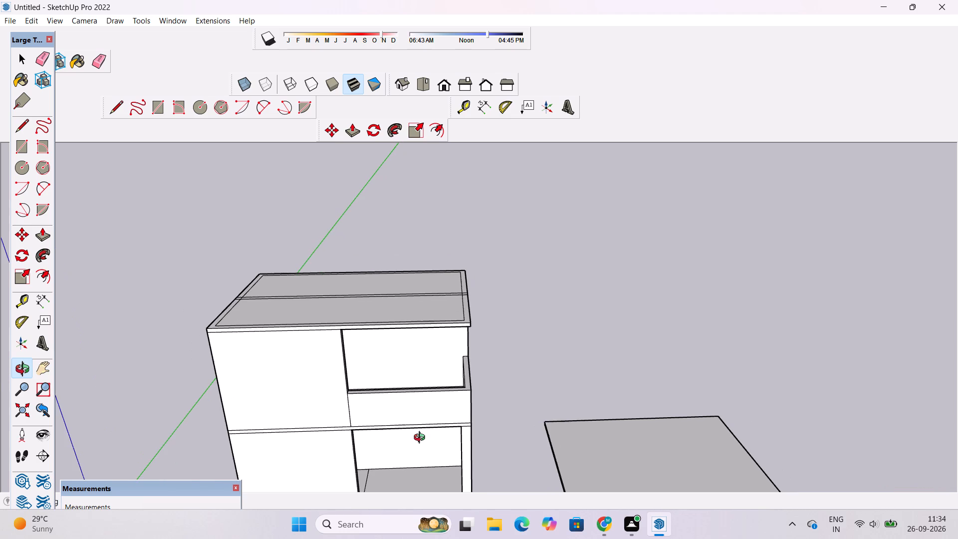
Place a guide parallel to the roof slab's left edge, aligned with the side wall of the first-floor balcony opening.
left_click_drag(422, 439, 434, 489)
left_click_drag(288, 421, 367, 396, "shift")
left_click_drag(371, 409, 375, 441)
scroll(416, 391, "up", 3)
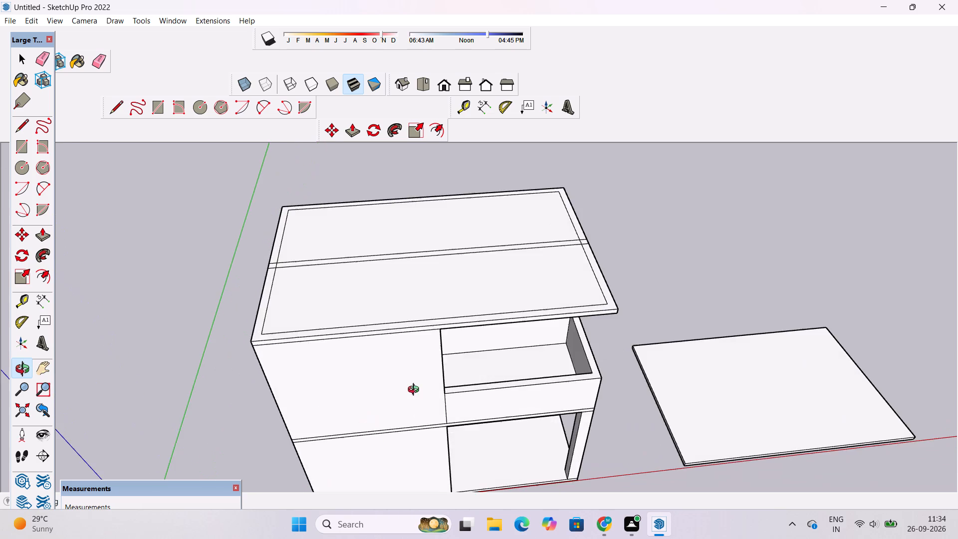
left_click_drag(416, 394, 416, 431)
left_click_drag(416, 422, 377, 422, "shift")
scroll(374, 420, "up", 1)
left_click_drag(374, 420, 345, 419)
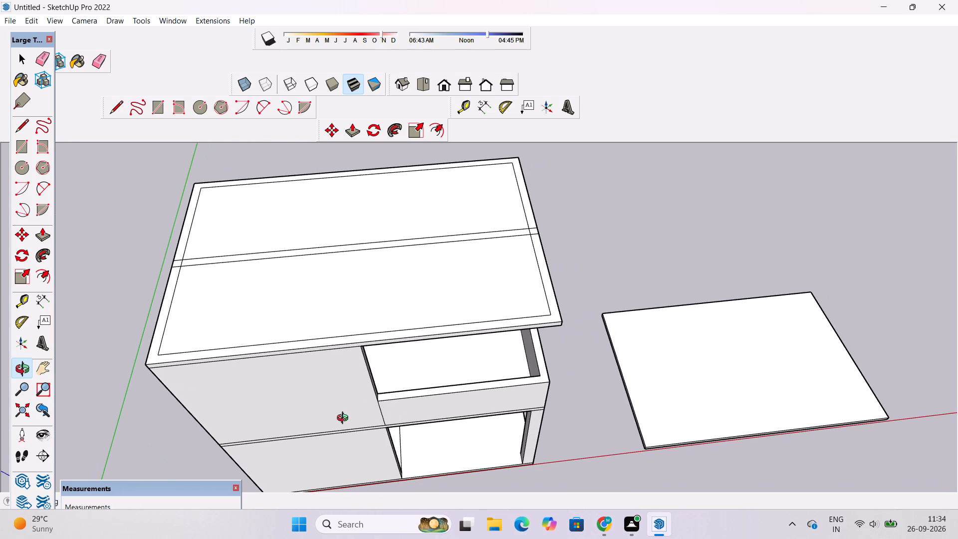
key("t")
scroll(367, 407, "down", 5)
scroll(288, 365, "up", 2)
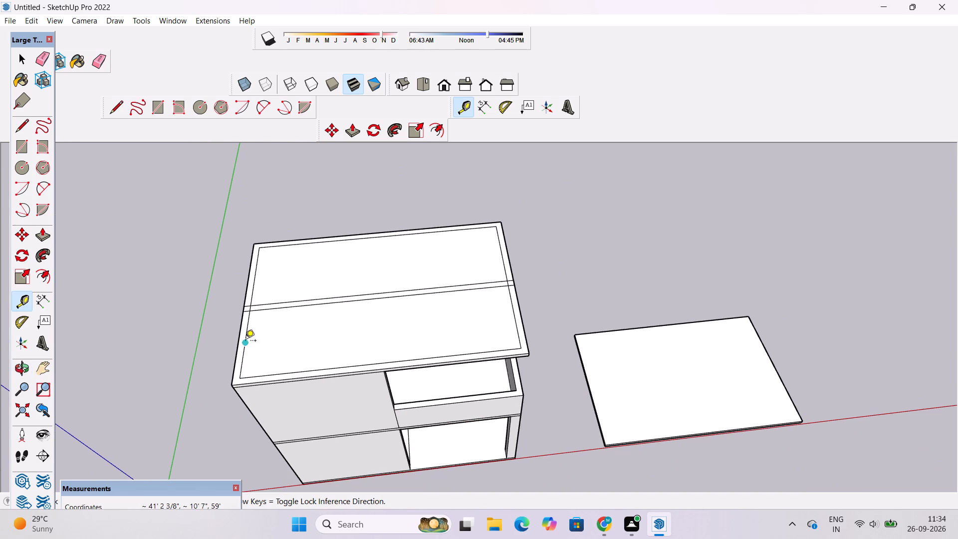
left_click(245, 341)
left_click(383, 369)
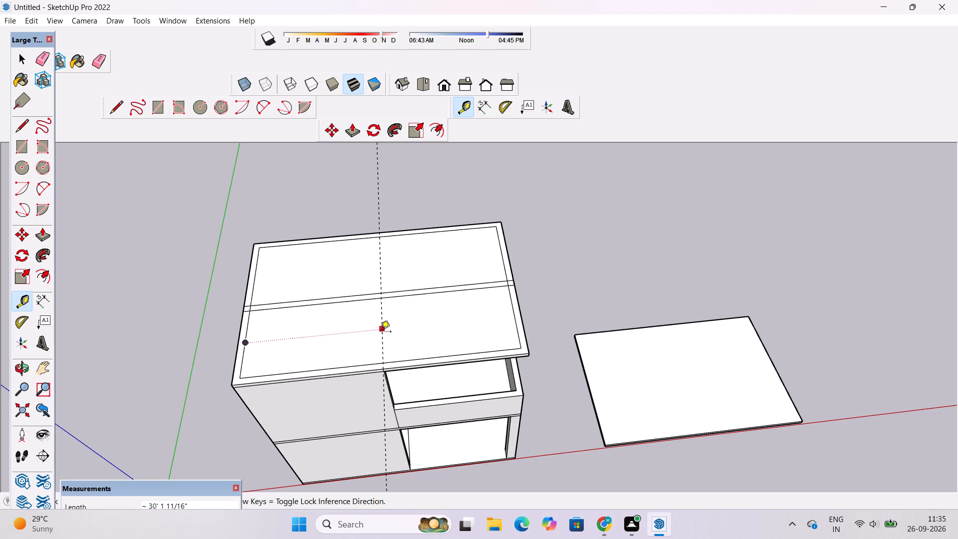
Place a second parallel guide on the roof, offset 1.5' from the first towards the balcony side.
left_click(379, 318)
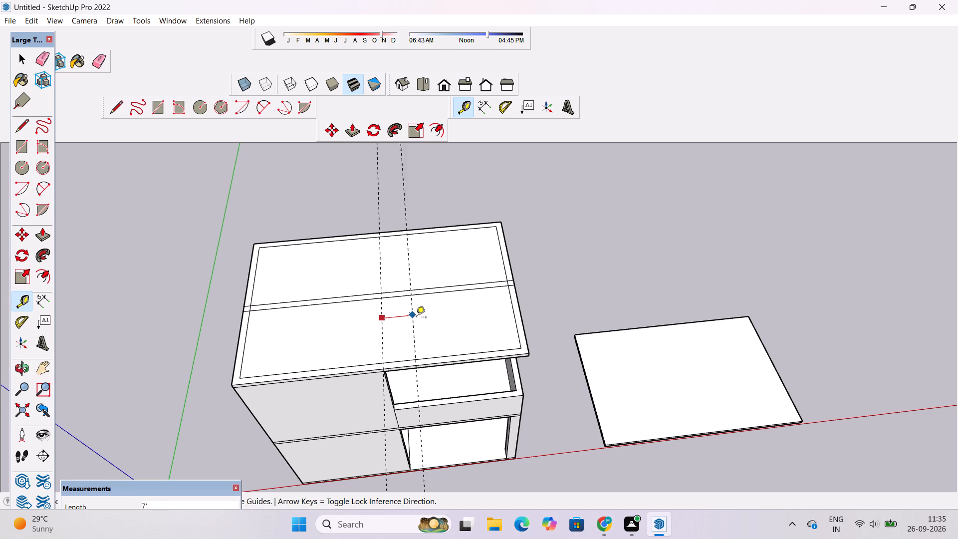
scroll(426, 318, "up", 4)
type("1'")
key("BackSpace")
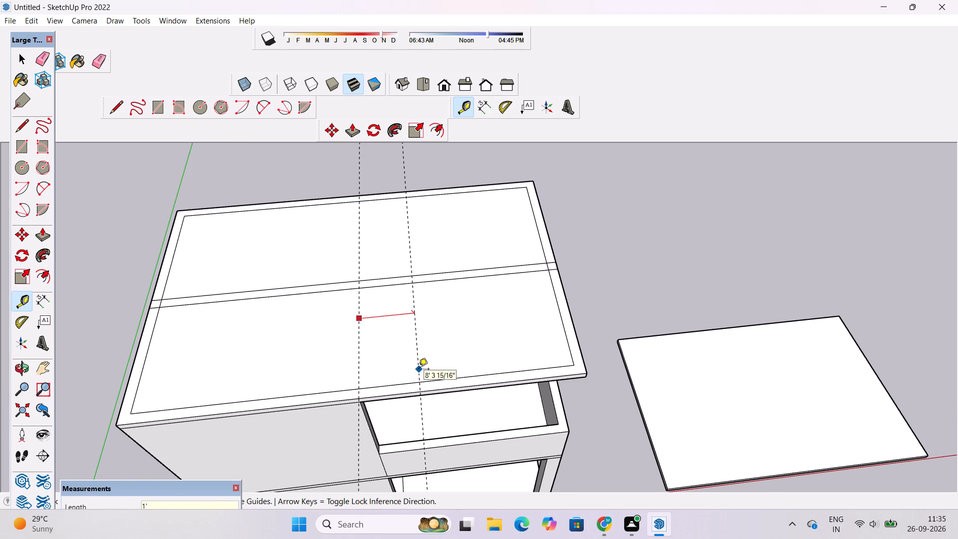
type(".5'")
key("Return")
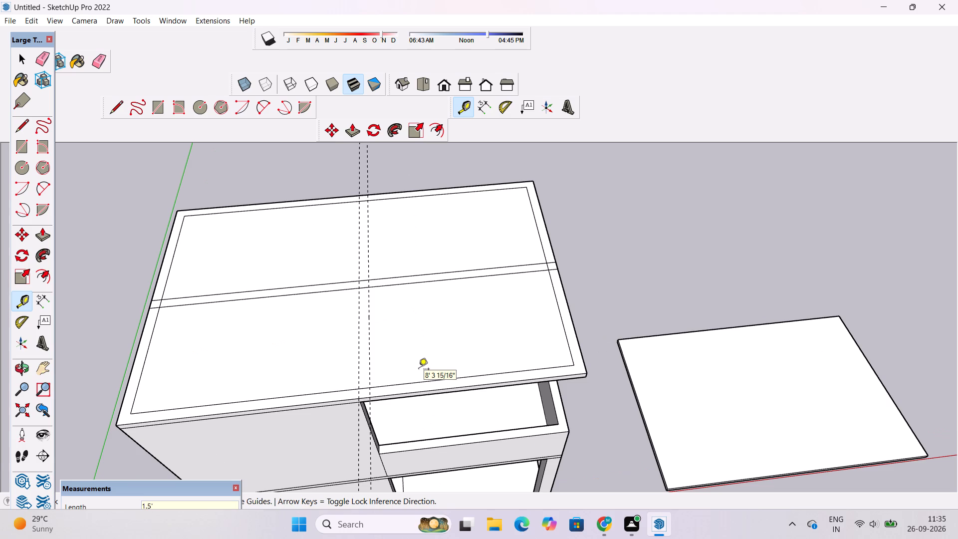
key("space")
Draw a 1' 6" by 21' rectangle between the two roof guides, from the middle wall line to the front edge.
key("r")
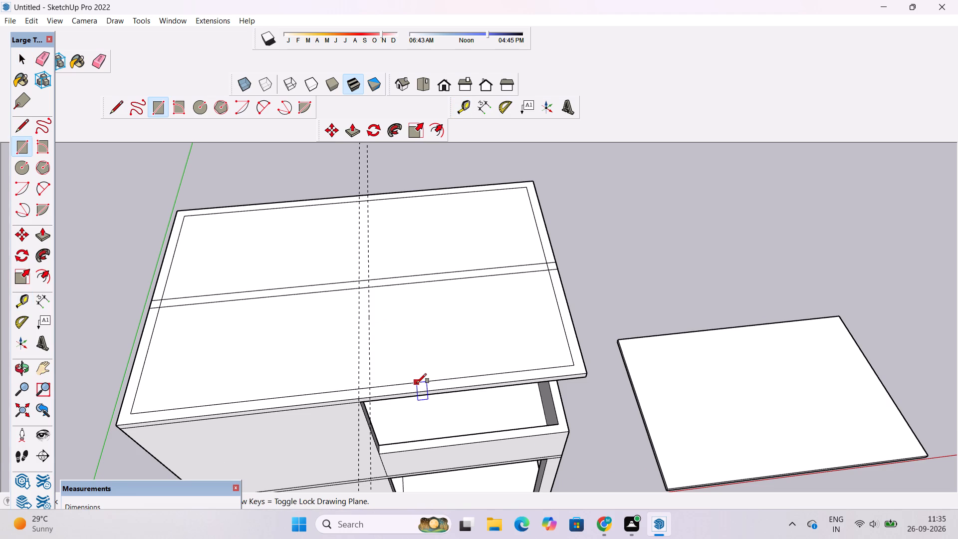
scroll(333, 305, "up", 3)
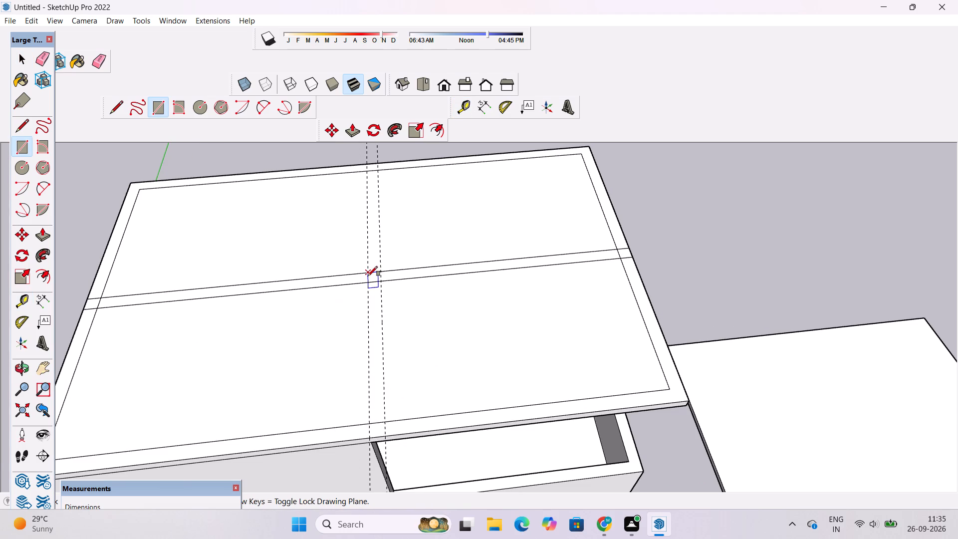
left_click(367, 273)
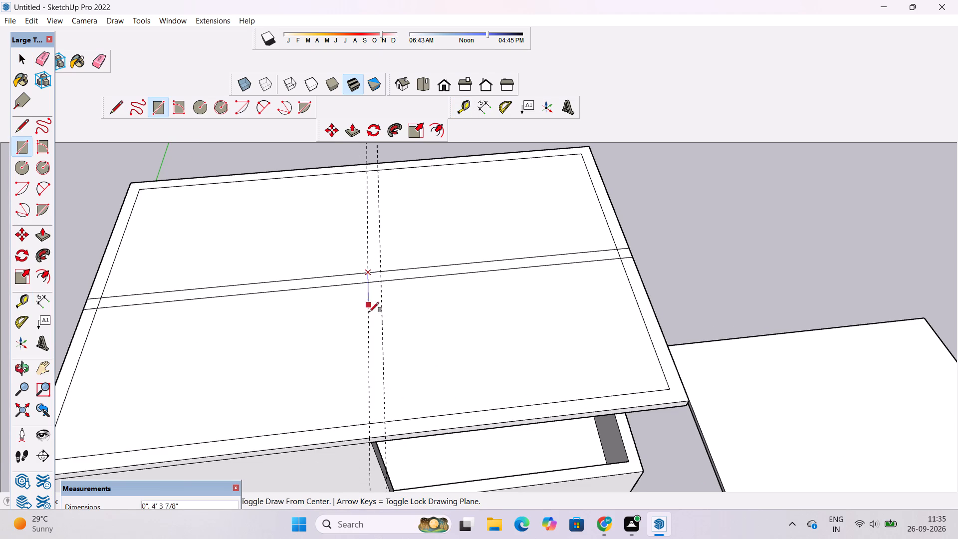
left_click(387, 435)
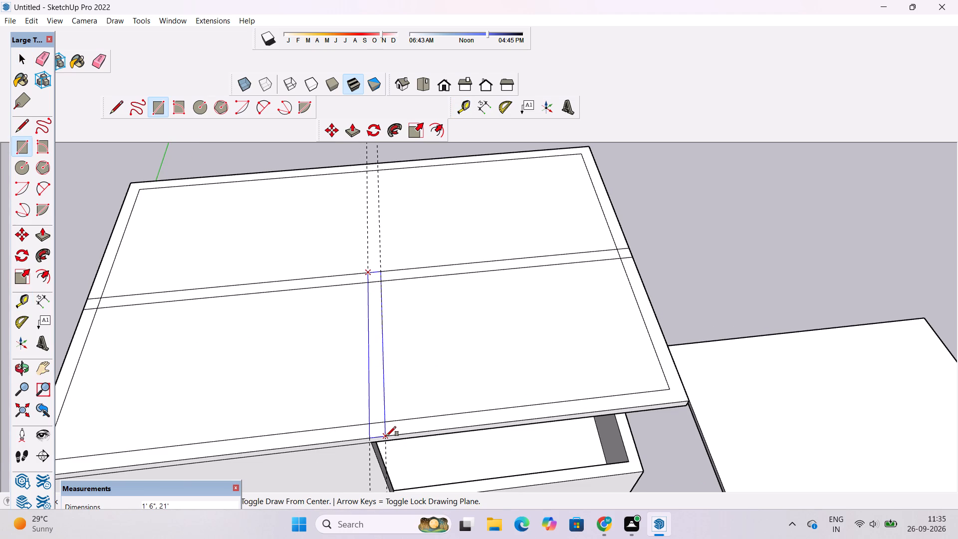
Erase the two parallel dashed guides crossing the roof slab beside the new wall strip.
key("space")
key("e")
scroll(385, 421, "down", 6)
left_click_drag(384, 205, 372, 229)
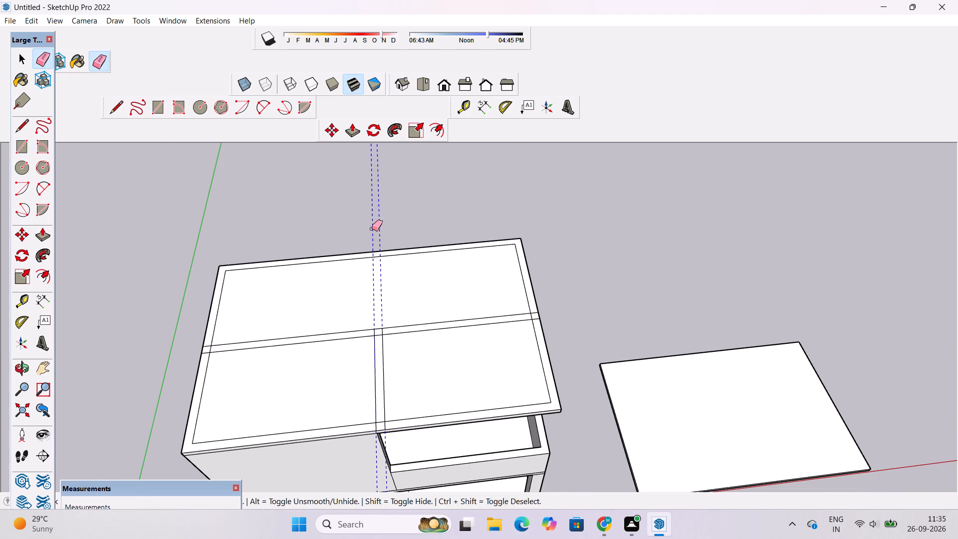
left_click_drag(372, 229, 371, 230)
Erase the two short line segments where the middle wall strip meets the slab's border strip, on the side away from the balcony.
key("o")
scroll(393, 355, "up", 7)
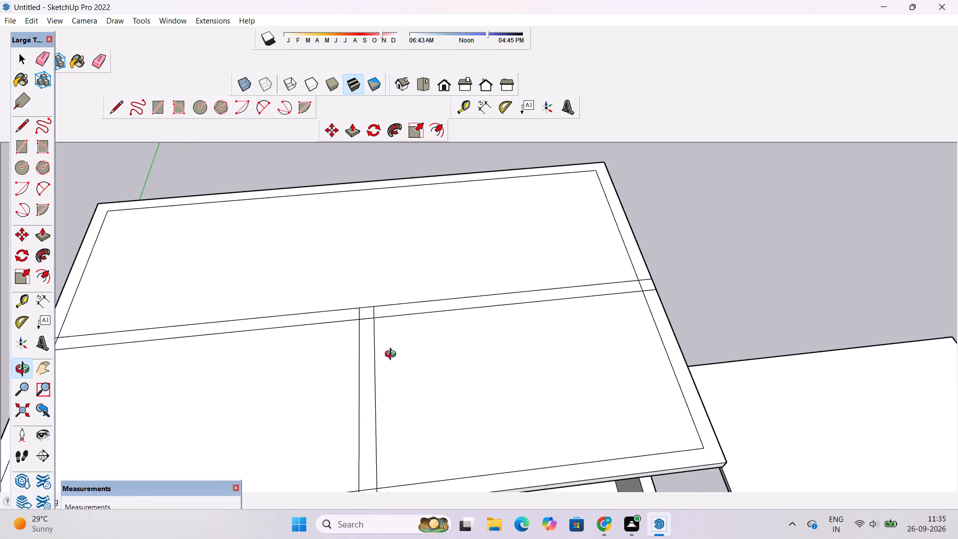
left_click_drag(382, 355, 429, 340, "shift")
scroll(355, 345, "down", 3)
left_click_drag(233, 353, 341, 345, "shift")
scroll(267, 340, "up", 3)
left_click_drag(263, 340, 273, 331, "shift")
scroll(272, 331, "up", 2)
key("e")
scroll(252, 332, "down", 4)
scroll(239, 316, "up", 4)
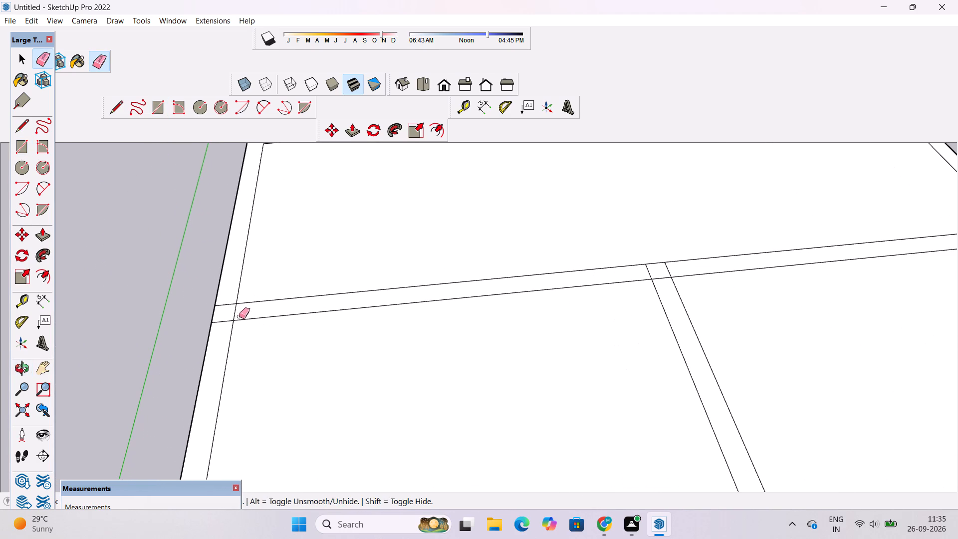
left_click_drag(237, 311, 231, 313)
left_click_drag(231, 313, 227, 320)
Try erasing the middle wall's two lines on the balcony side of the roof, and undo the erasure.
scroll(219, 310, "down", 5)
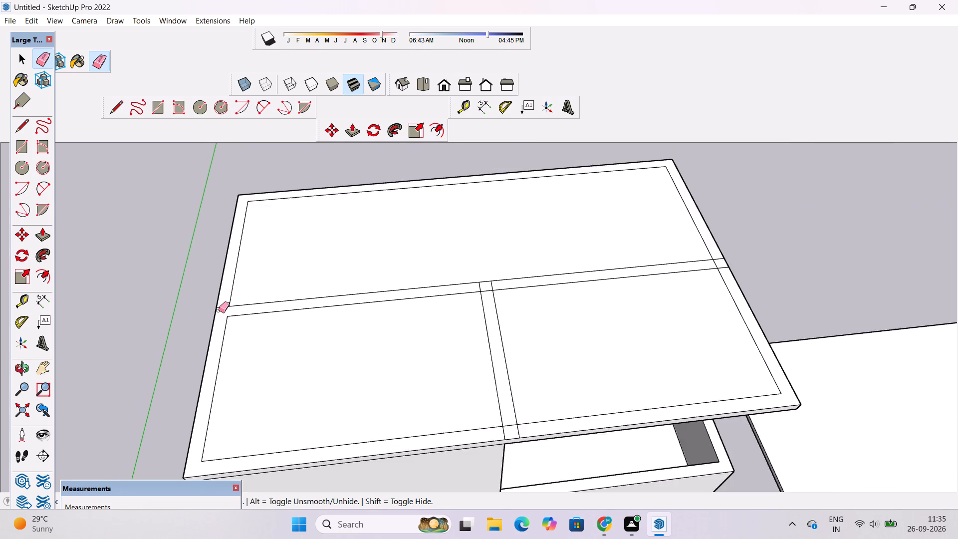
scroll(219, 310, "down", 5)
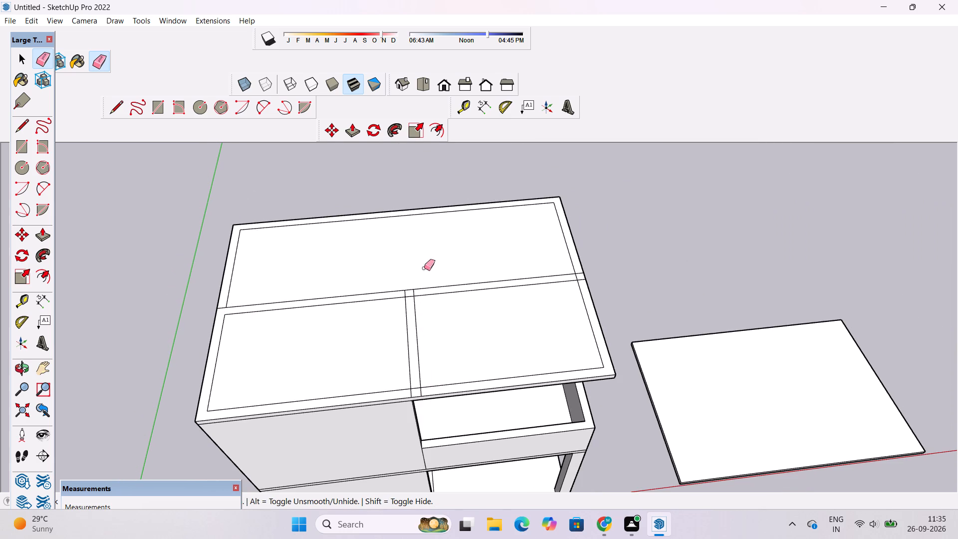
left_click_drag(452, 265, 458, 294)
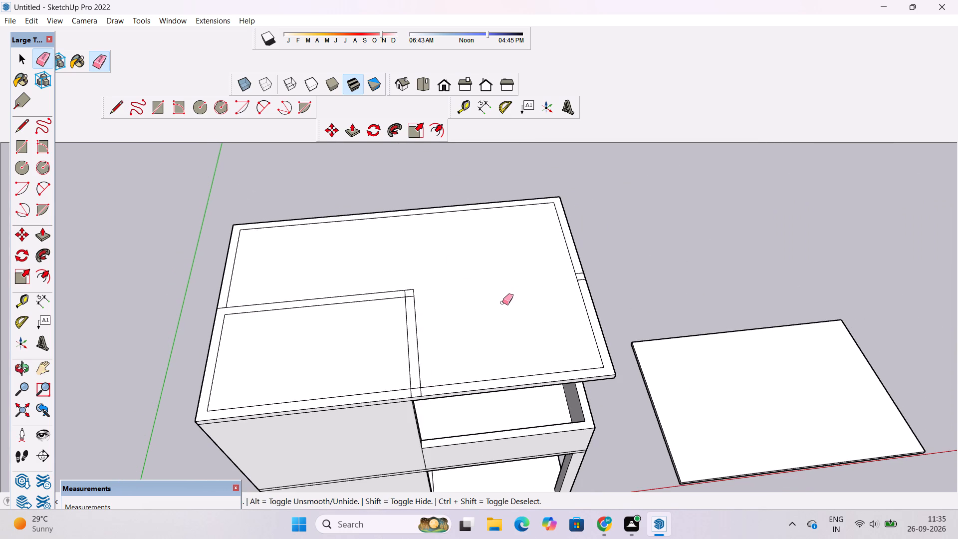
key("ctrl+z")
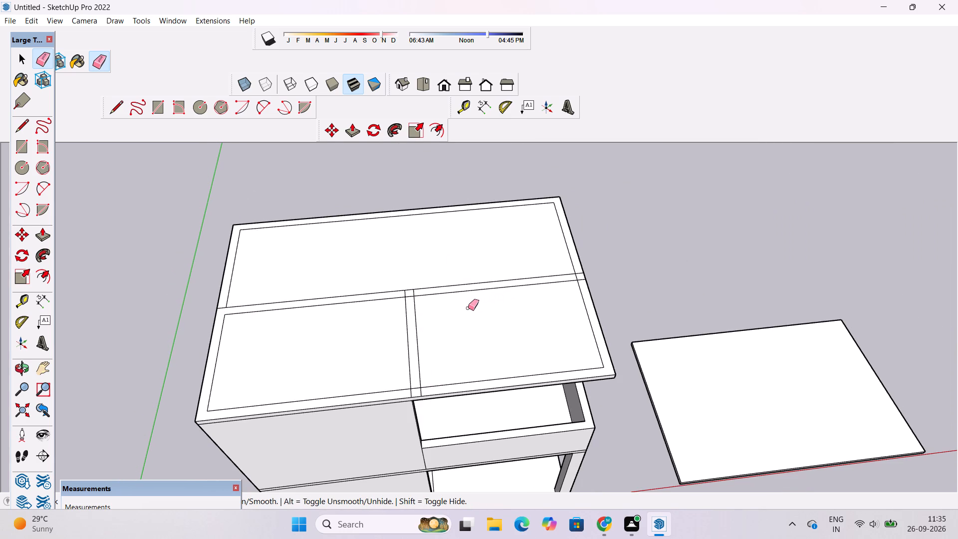
Examine the wall outlines on the roof slab in relation to the balcony and the house front.
scroll(468, 308, "up", 1)
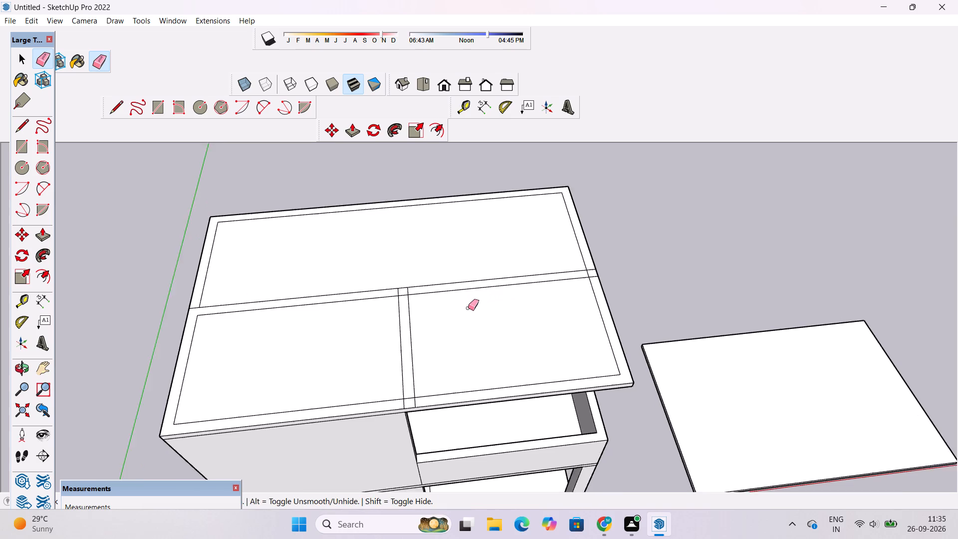
scroll(468, 308, "up", 2)
scroll(468, 308, "down", 2)
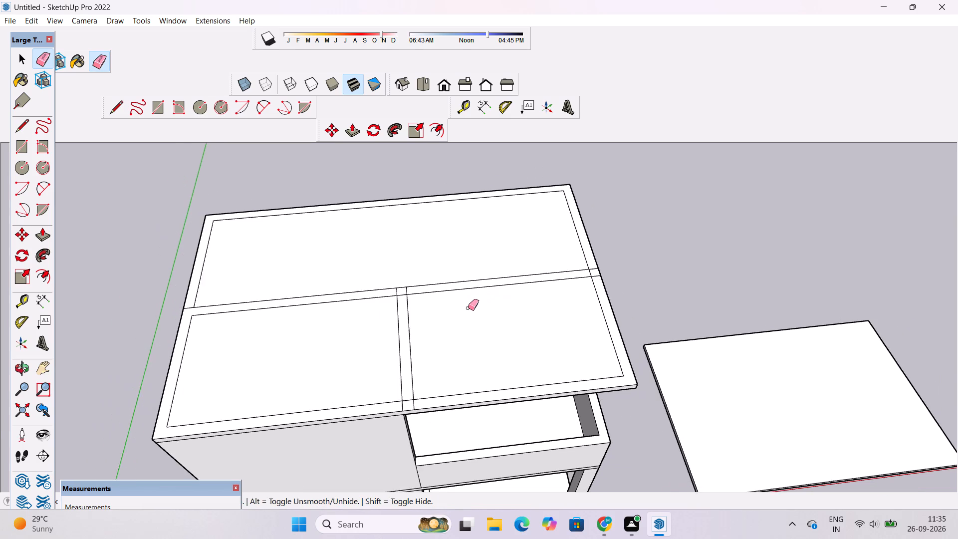
scroll(468, 308, "down", 3)
scroll(607, 333, "up", 1)
scroll(607, 334, "down", 2)
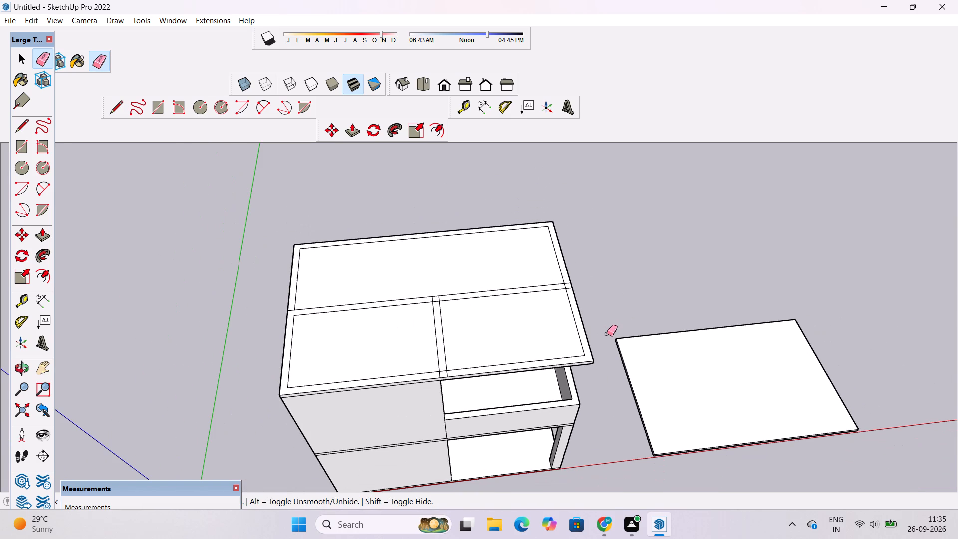
key("space")
scroll(587, 338, "down", 2)
key("o")
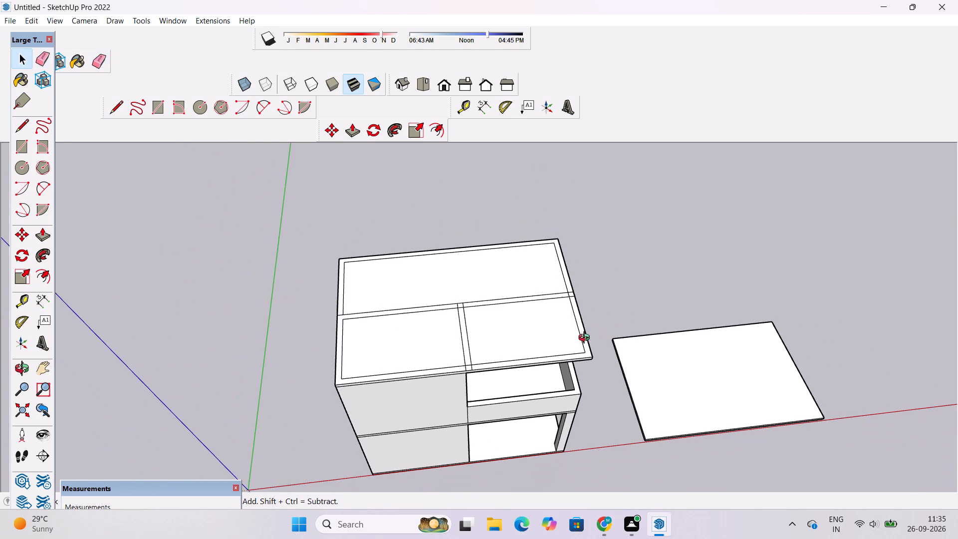
left_click_drag(583, 359, 536, 342)
left_click_drag(532, 342, 485, 342, "shift")
left_click_drag(482, 350, 547, 369)
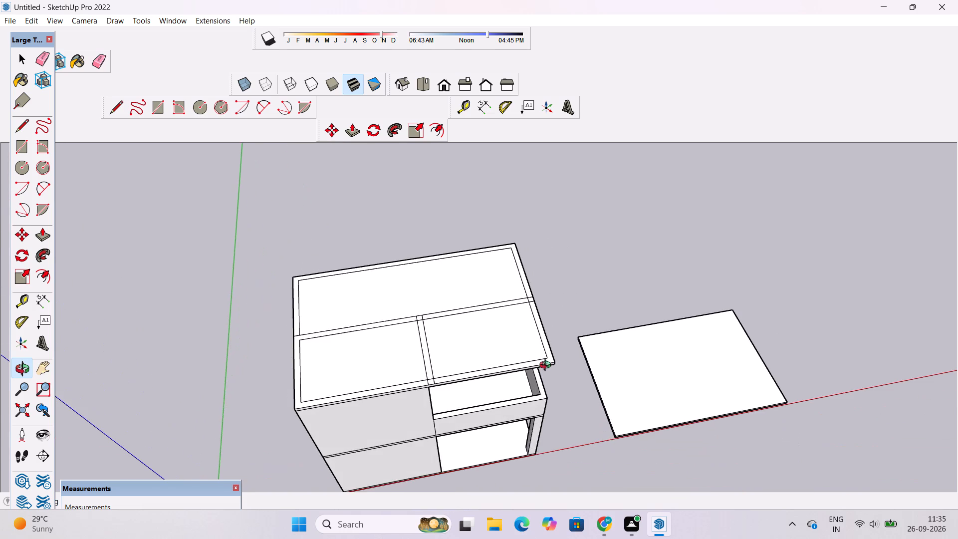
scroll(547, 366, "up", 2)
left_click_drag(547, 366, 543, 374, "shift")
scroll(543, 374, "up", 1)
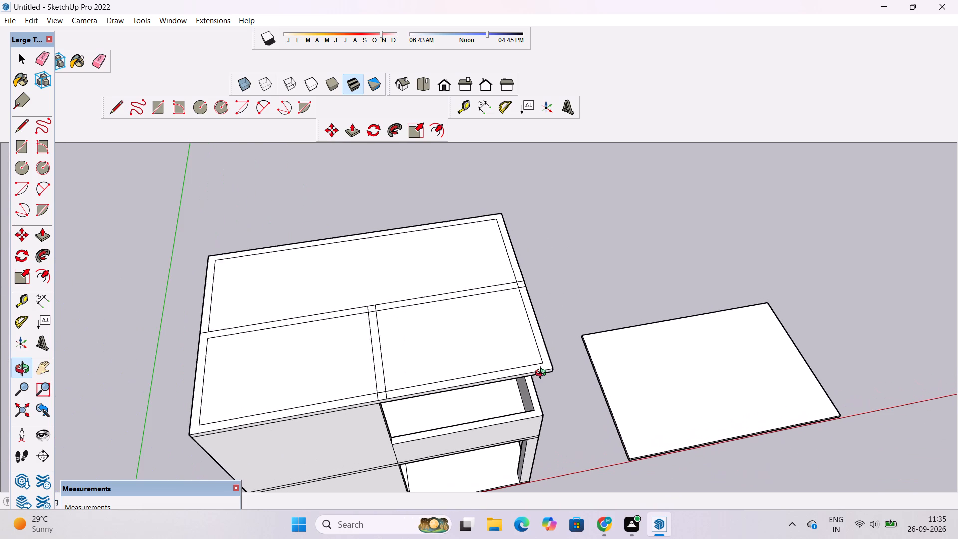
scroll(543, 374, "down", 1)
left_click_drag(543, 376, 541, 385)
left_click_drag(526, 370, 522, 376)
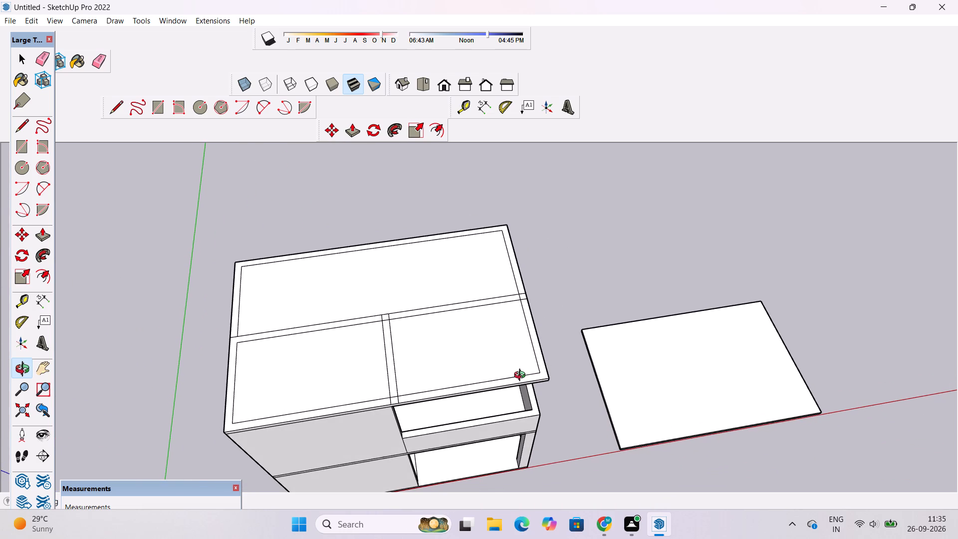
scroll(522, 376, "up", 2)
left_click_drag(524, 387, 514, 397)
left_click_drag(390, 399, 456, 388, "shift")
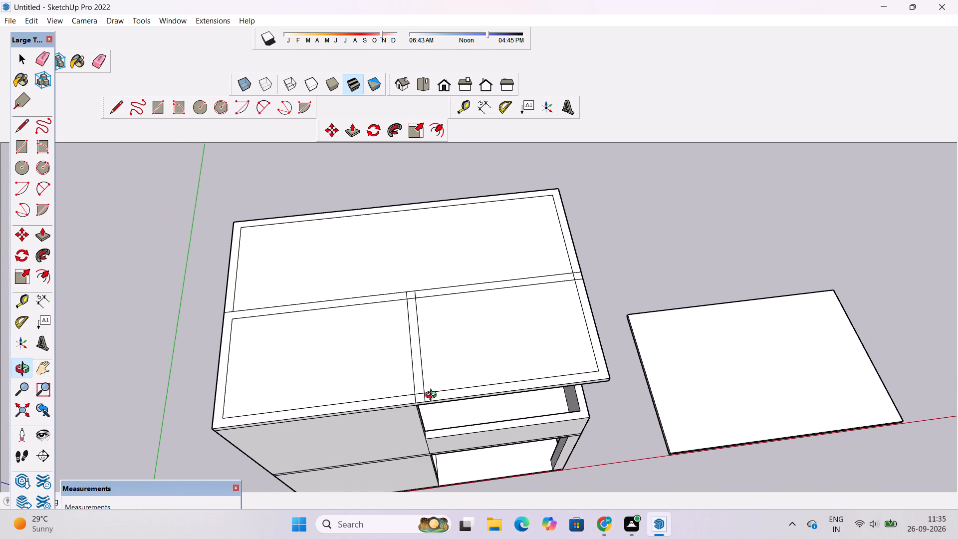
scroll(433, 396, "up", 6)
left_click(433, 396, "shift")
scroll(433, 400, "down", 3)
left_click_drag(408, 399, 474, 380, "shift")
left_click_drag(472, 383, 461, 385)
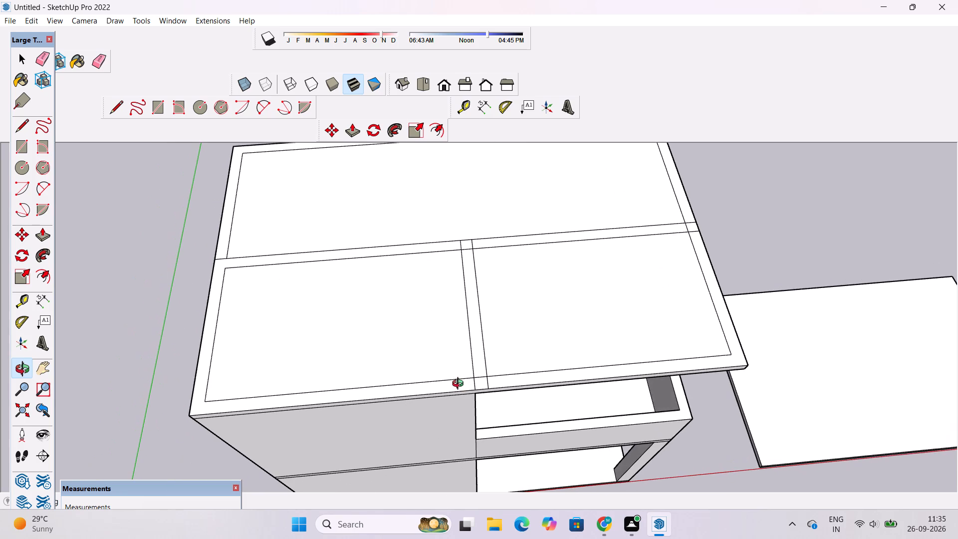
Push/Pull the joined U-shaped wall strip upward from the roof slab, around the front area beside the balcony side.
left_click_drag(460, 390, 458, 340)
left_click_drag(460, 339, 461, 373, "shift")
left_click_drag(463, 379, 465, 356)
left_click_drag(465, 356, 479, 355, "shift")
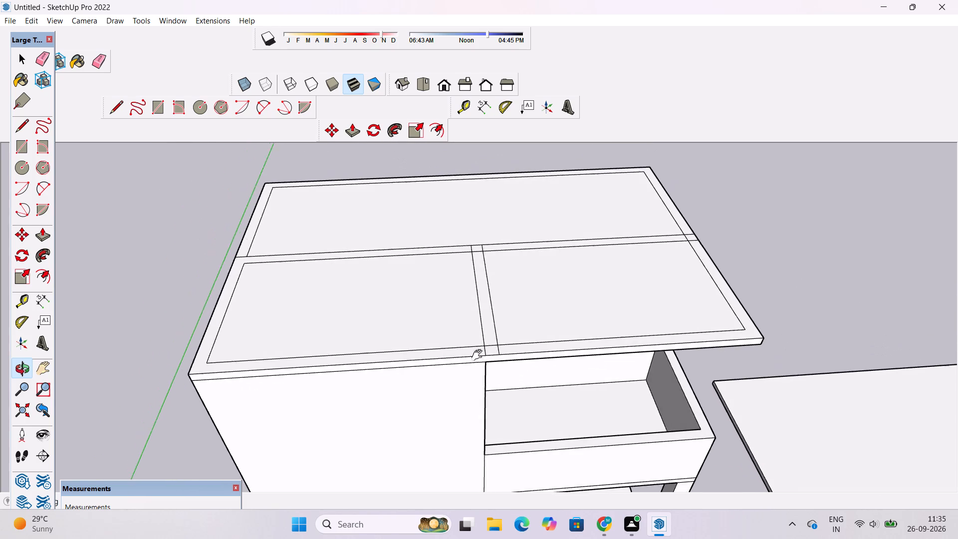
left_click_drag(479, 355, 469, 351, "shift")
key("p")
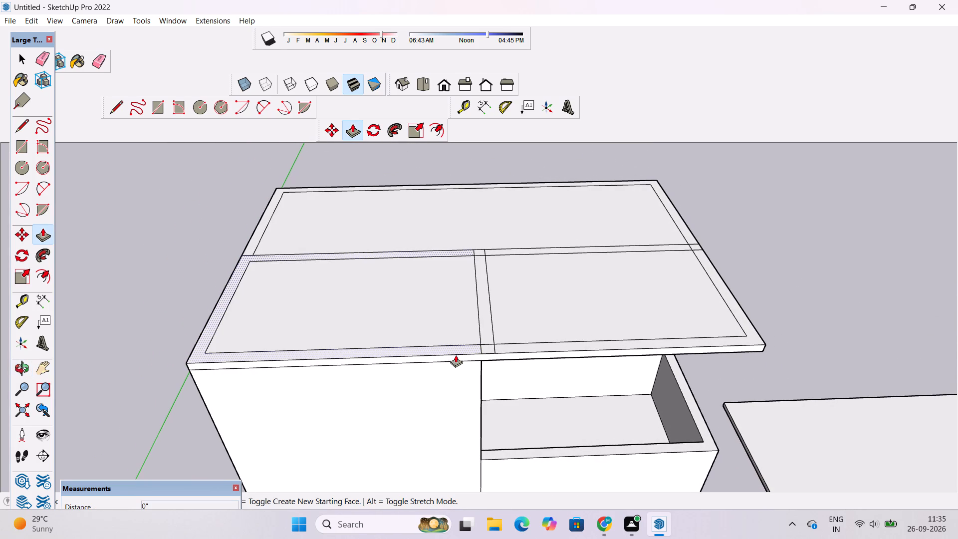
left_click(456, 351)
scroll(456, 339, "down", 2)
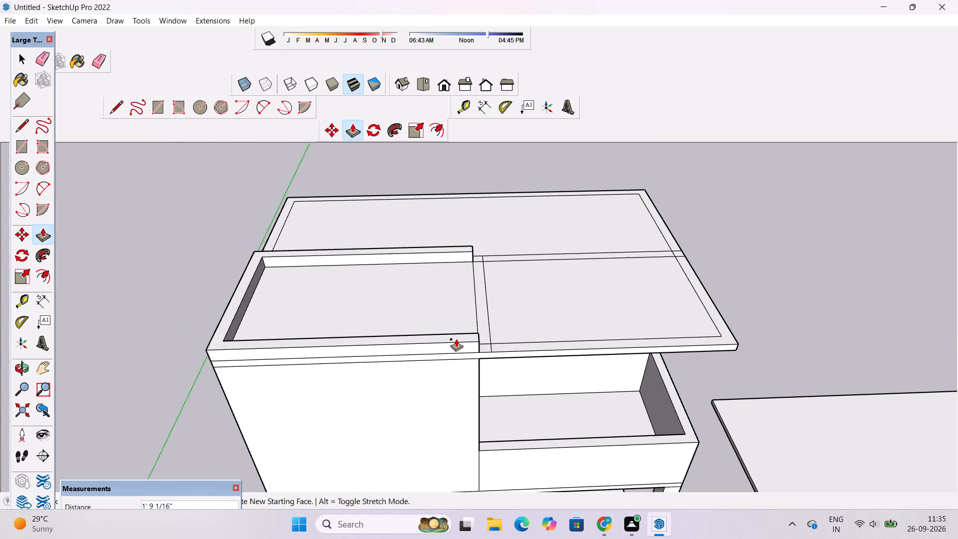
scroll(456, 339, "down", 4)
scroll(457, 310, "up", 2)
key("o")
left_click_drag(464, 345, 464, 303)
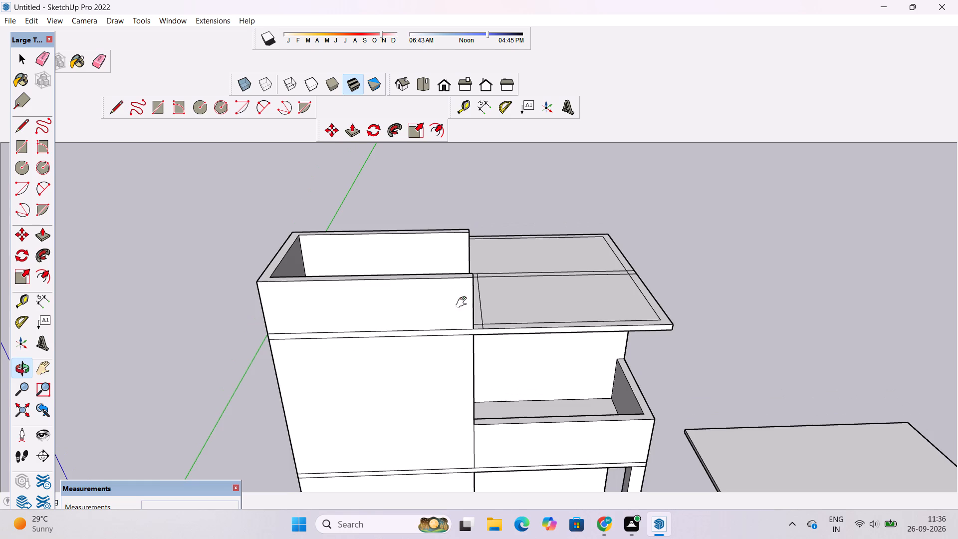
left_click_drag(464, 302, 465, 340, "shift")
scroll(466, 341, "down", 3)
left_click(469, 354)
scroll(457, 353, "up", 2)
left_click_drag(457, 353, 466, 366, "shift")
left_click_drag(450, 374, 454, 352)
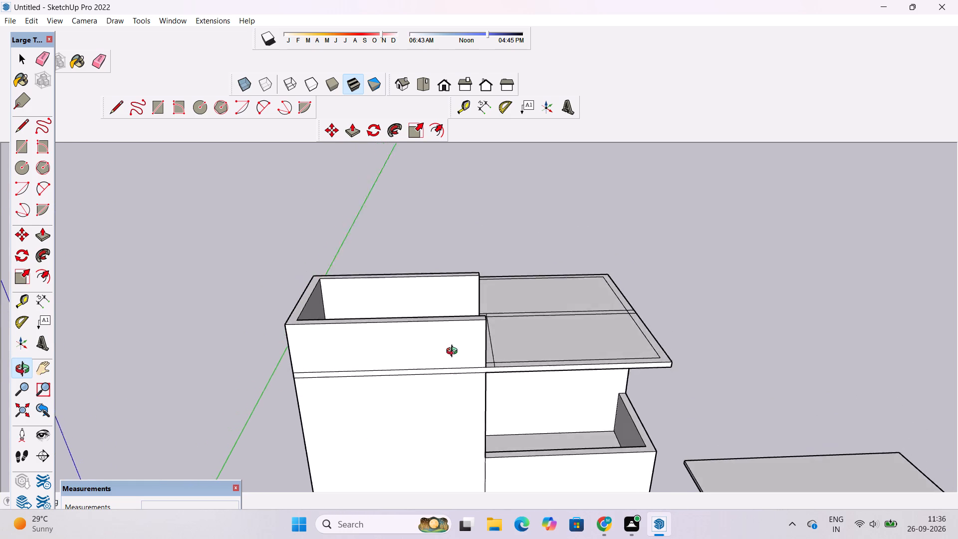
left_click_drag(454, 352, 455, 347)
left_click_drag(454, 350, 500, 322, "shift")
left_click_drag(498, 331, 495, 374)
left_click_drag(490, 359, 485, 386)
left_click_drag(485, 386, 459, 403, "shift")
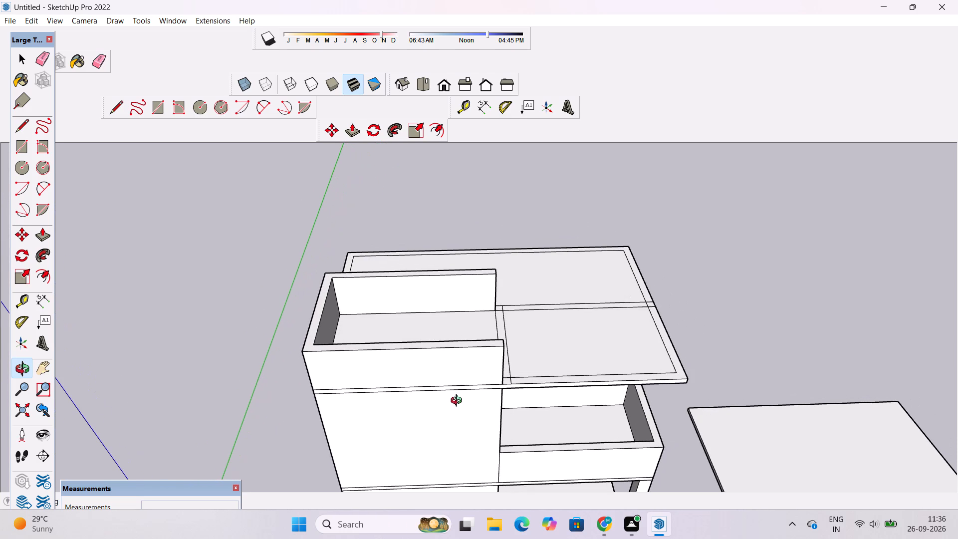
scroll(456, 383, "down", 2)
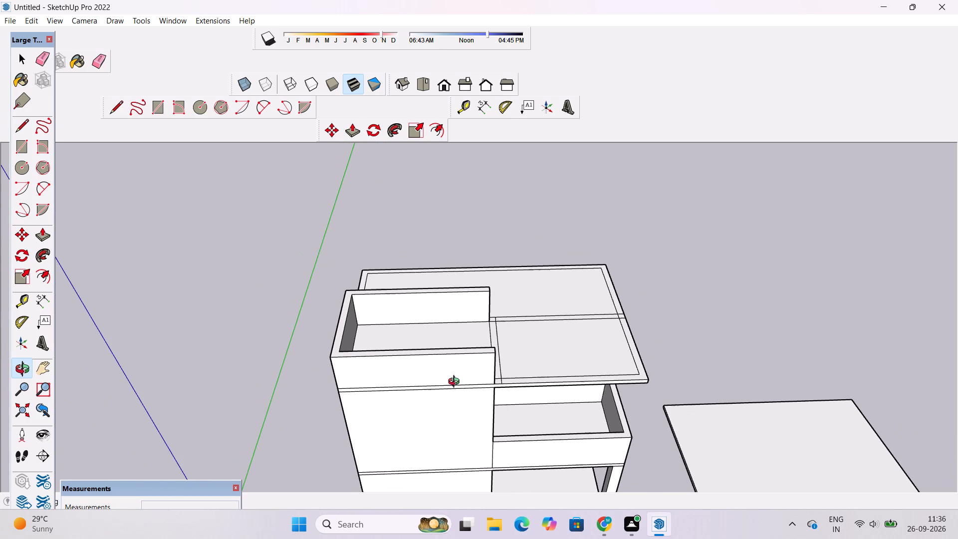
scroll(456, 383, "down", 1)
scroll(456, 383, "up", 2)
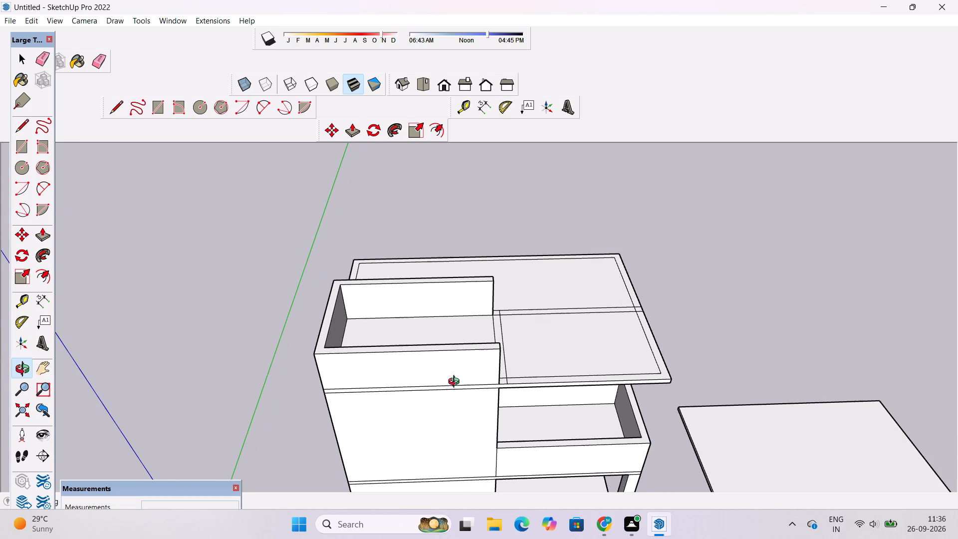
scroll(456, 383, "down", 2)
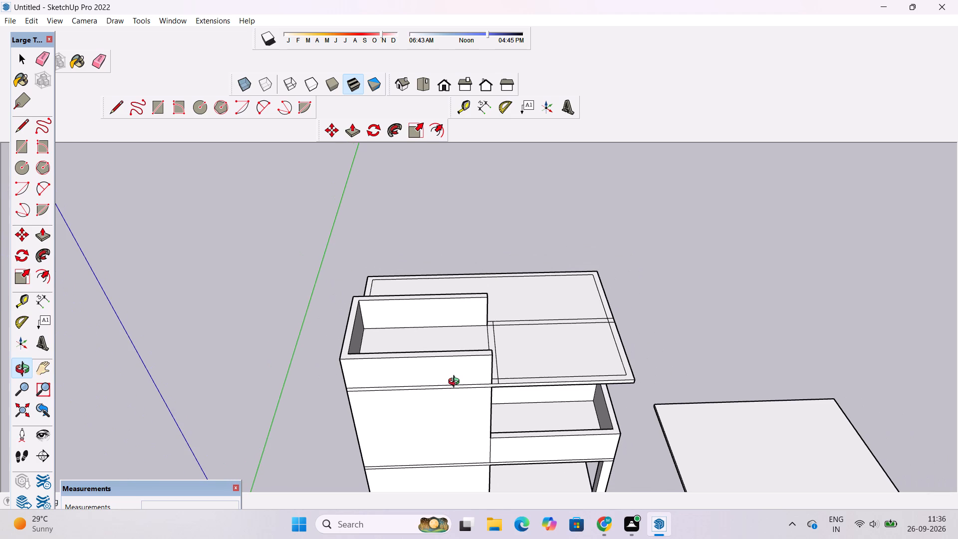
scroll(456, 383, "up", 4)
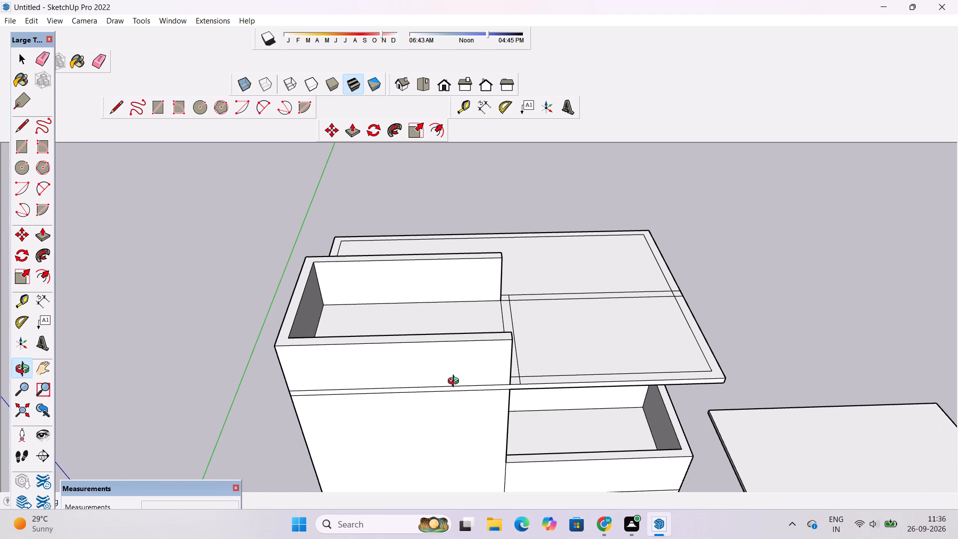
left_click_drag(456, 382, 444, 392, "shift")
left_click_drag(444, 395, 454, 358)
scroll(457, 353, "down", 5)
left_click_drag(457, 355, 459, 375, "shift")
double_click(460, 379)
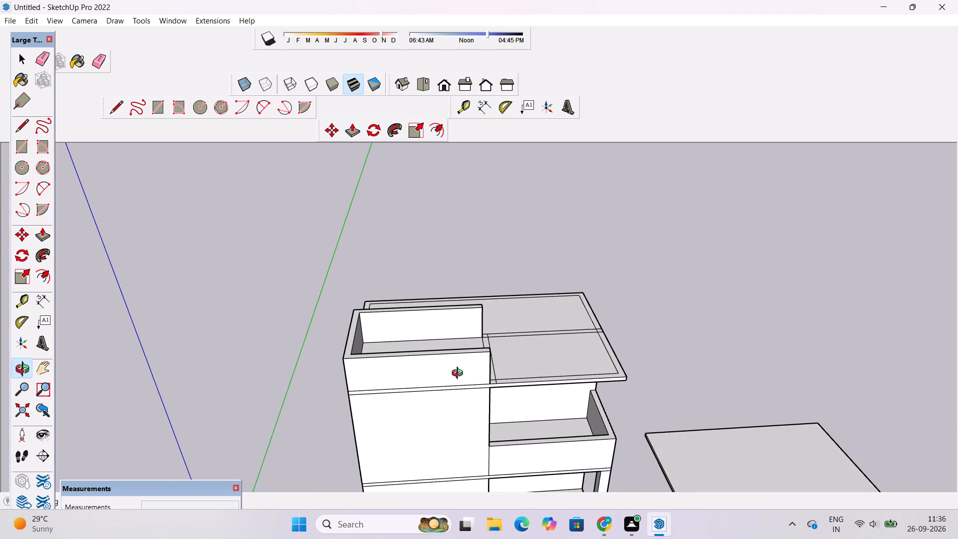
scroll(460, 374, "up", 1)
key("p")
scroll(458, 351, "down", 7)
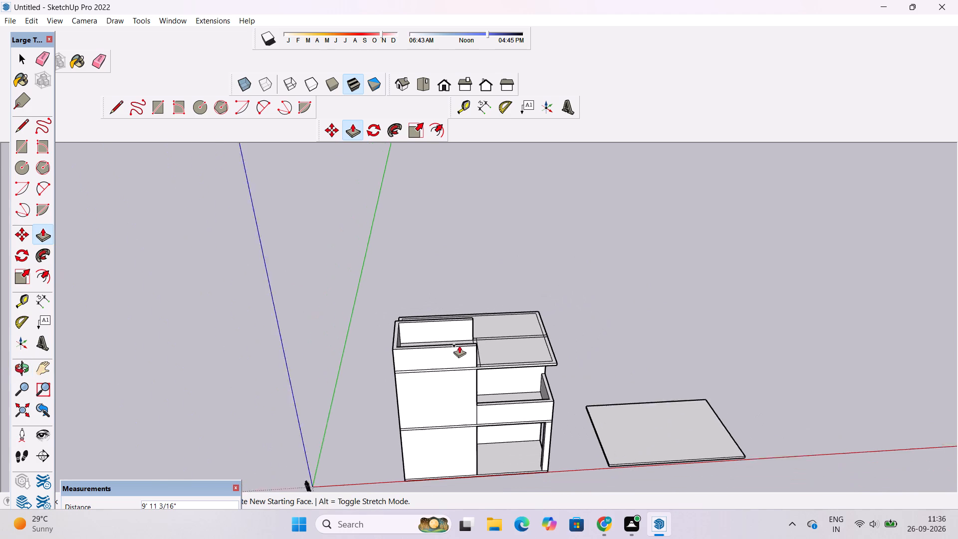
scroll(459, 345, "down", 2)
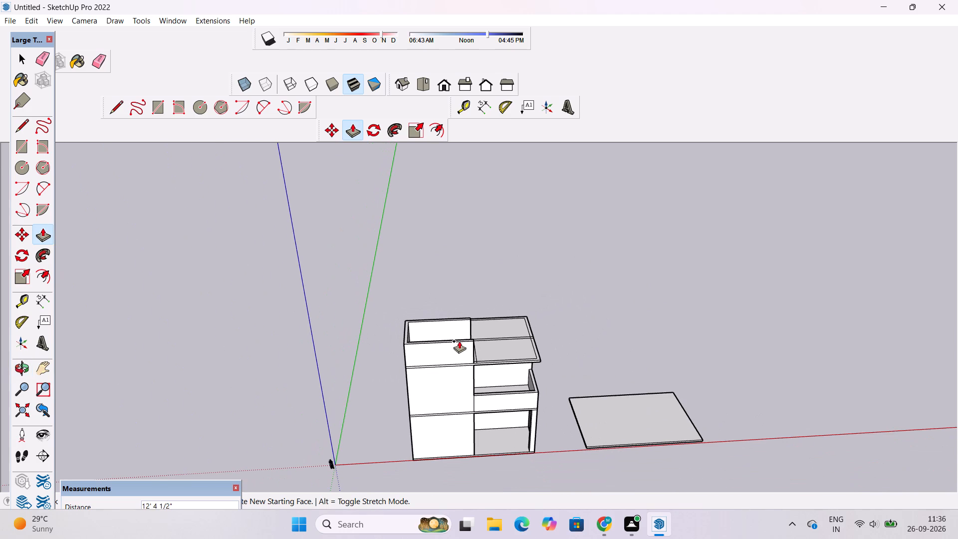
scroll(465, 339, "down", 1)
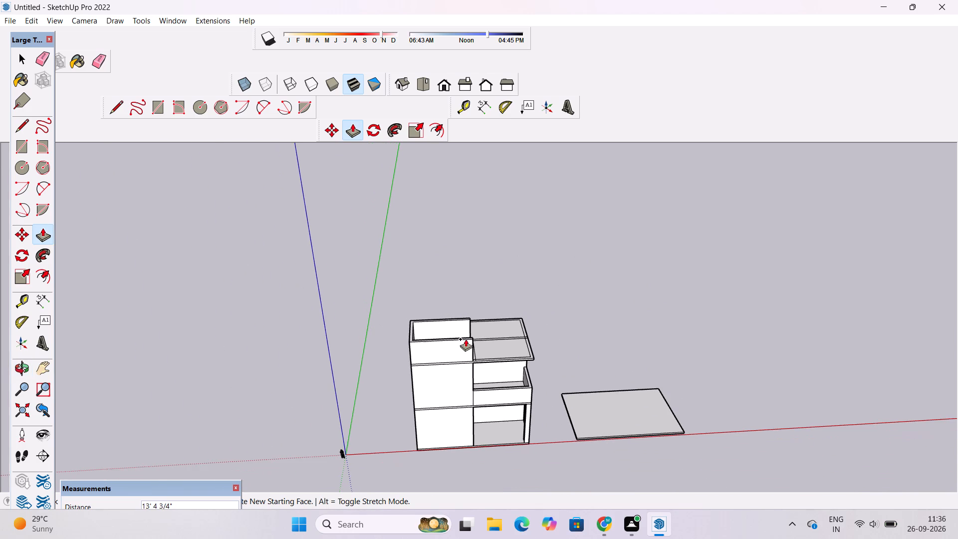
scroll(469, 329, "down", 2)
scroll(470, 319, "up", 2)
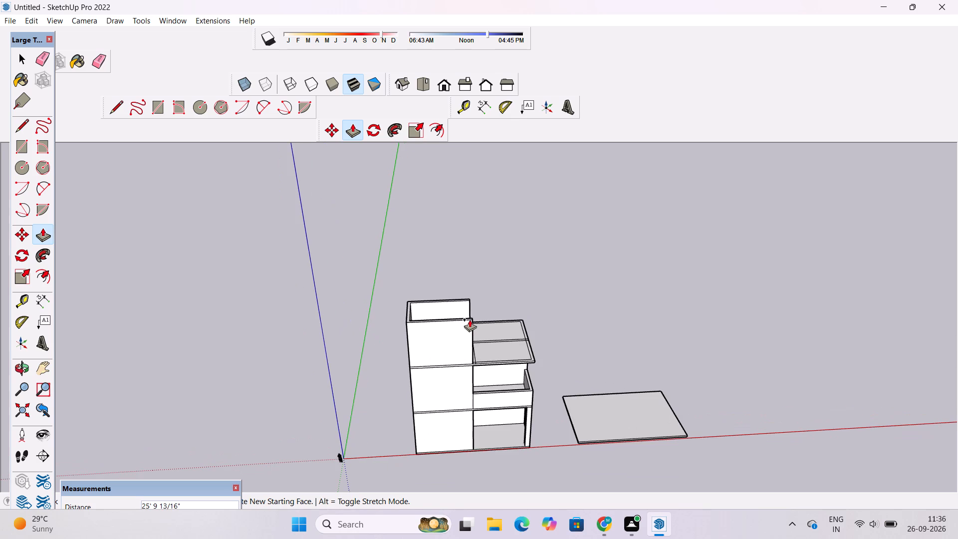
scroll(470, 319, "down", 1)
scroll(470, 319, "up", 4)
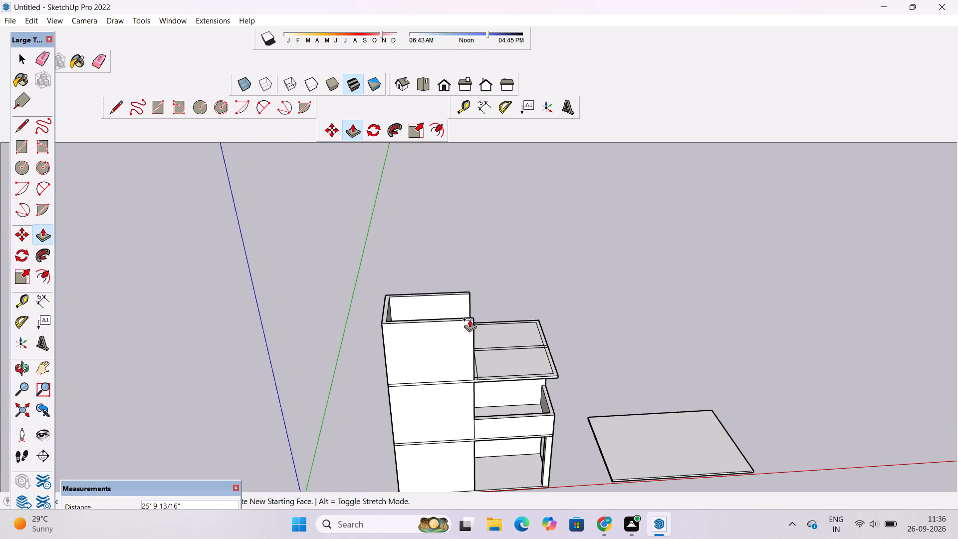
scroll(470, 319, "up", 1)
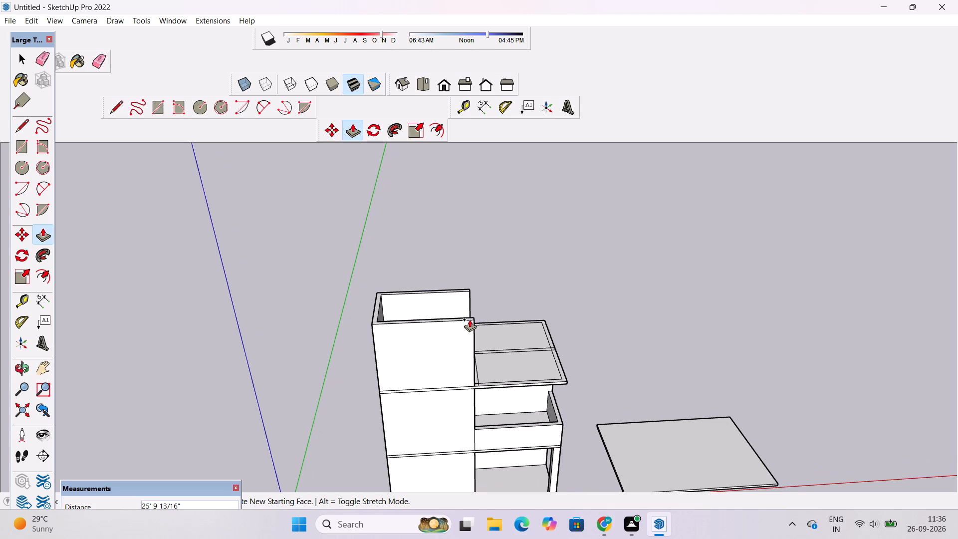
scroll(470, 319, "up", 1)
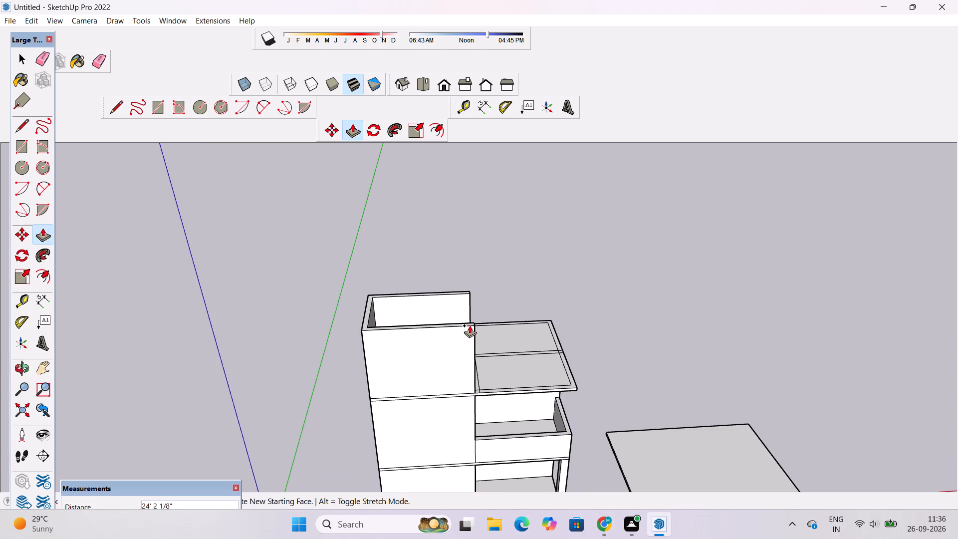
scroll(470, 334, "down", 4)
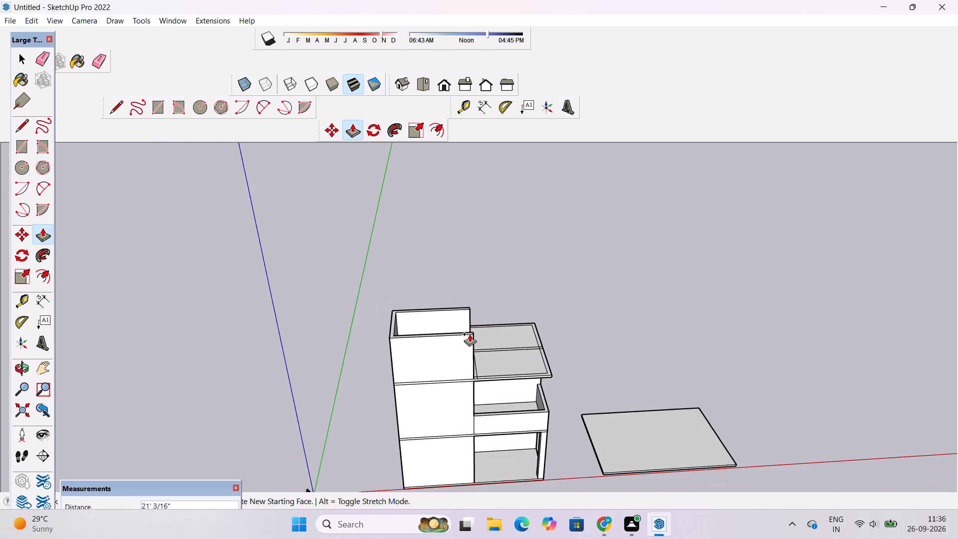
Set the Push/Pull height of the U-shaped wall on the roof slab to 22'.
scroll(470, 334, "up", 2)
type("22'")
key("Return")
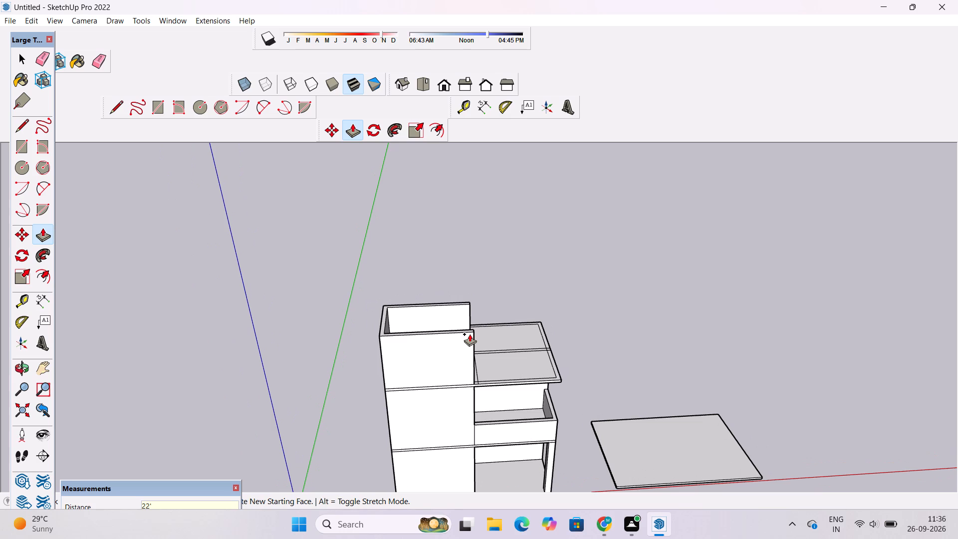
Examine the height of the raised U-shaped walls against the lower storeys and the roof slab from several sides.
key("o")
scroll(466, 337, "down", 4)
left_click_drag(490, 400, 476, 383)
scroll(455, 371, "up", 1)
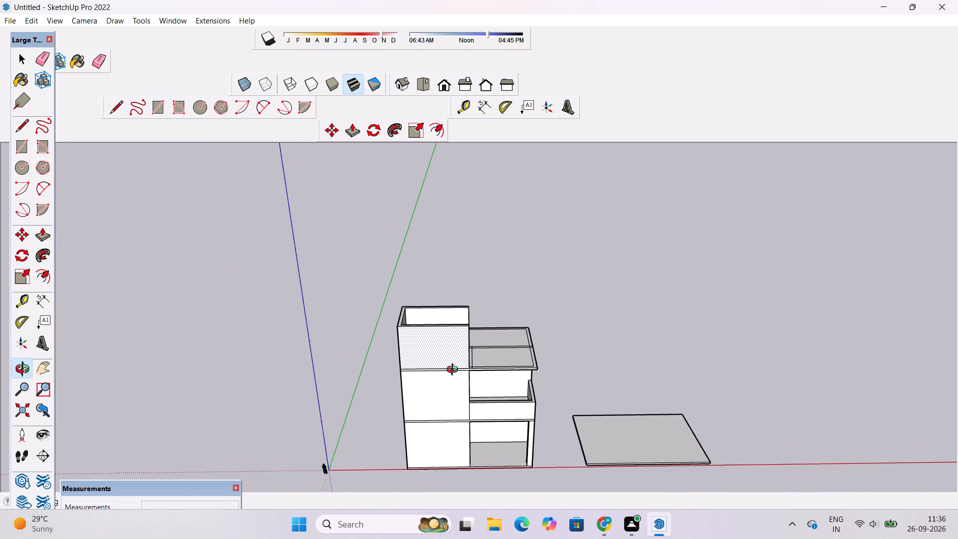
scroll(455, 371, "up", 2)
scroll(455, 370, "down", 4)
left_click_drag(398, 382, 602, 340)
scroll(558, 344, "up", 3)
left_click_drag(585, 366, 387, 372)
left_click_drag(386, 374, 393, 423)
scroll(436, 386, "up", 4)
left_click_drag(491, 355, 412, 355, "shift")
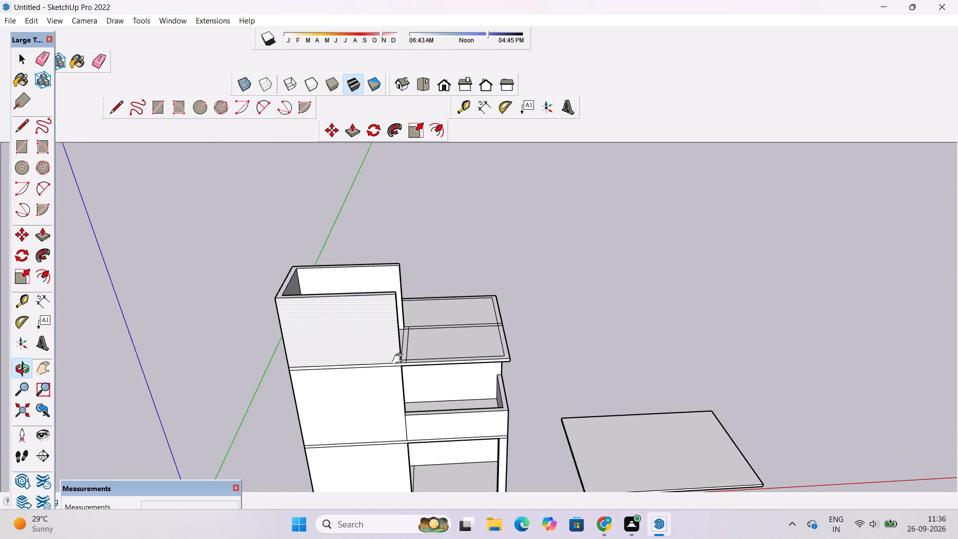
scroll(386, 368, "up", 2)
left_click_drag(386, 368, 431, 370, "shift")
scroll(431, 370, "up", 1)
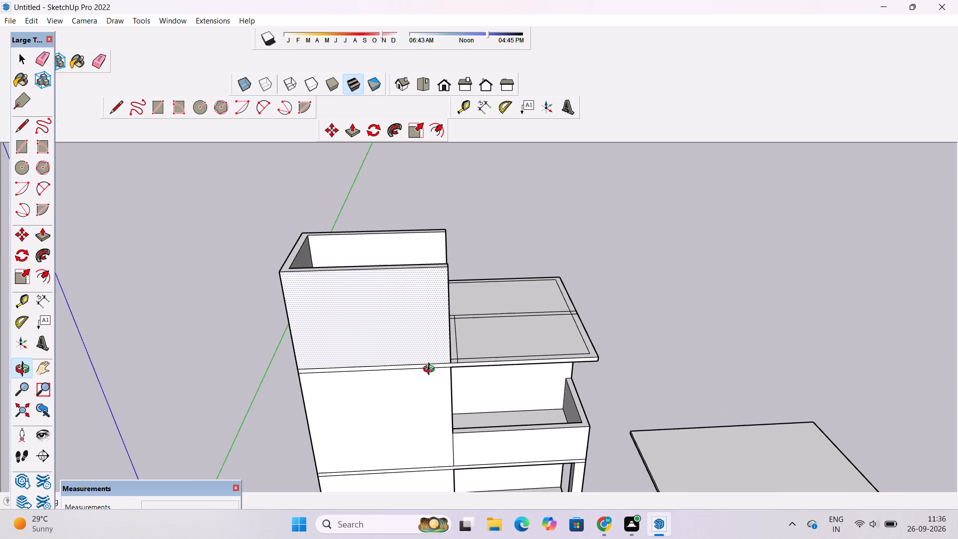
scroll(431, 370, "up", 3)
scroll(431, 370, "down", 6)
left_click_drag(437, 370, 426, 278)
scroll(426, 278, "up", 3)
left_click_drag(424, 288, 451, 406)
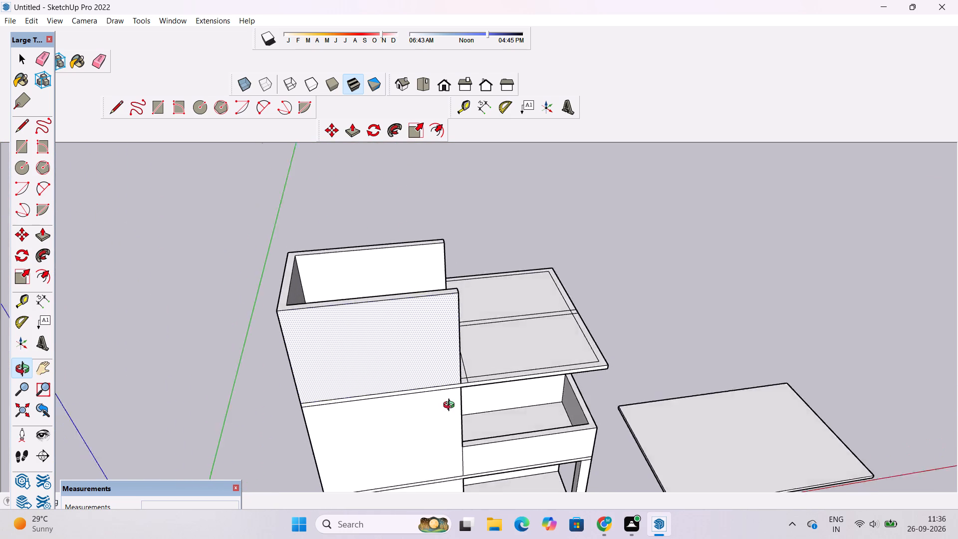
left_click_drag(451, 406, 436, 402)
left_click(435, 402)
left_click_drag(430, 382, 422, 367, "shift")
left_click(422, 367, "shift")
left_click_drag(422, 365, 419, 325)
left_click(419, 325)
left_click_drag(423, 318, 384, 318, "shift")
scroll(411, 271, "up", 3)
left_click_drag(390, 311, 391, 302, "shift")
left_click(392, 299)
left_click_drag(392, 296, 394, 313)
left_click_drag(399, 297, 424, 258)
scroll(424, 258, "down", 5)
left_click_drag(438, 316, 421, 286)
left_click_drag(421, 286, 423, 280, "shift")
left_click_drag(421, 287, 408, 299)
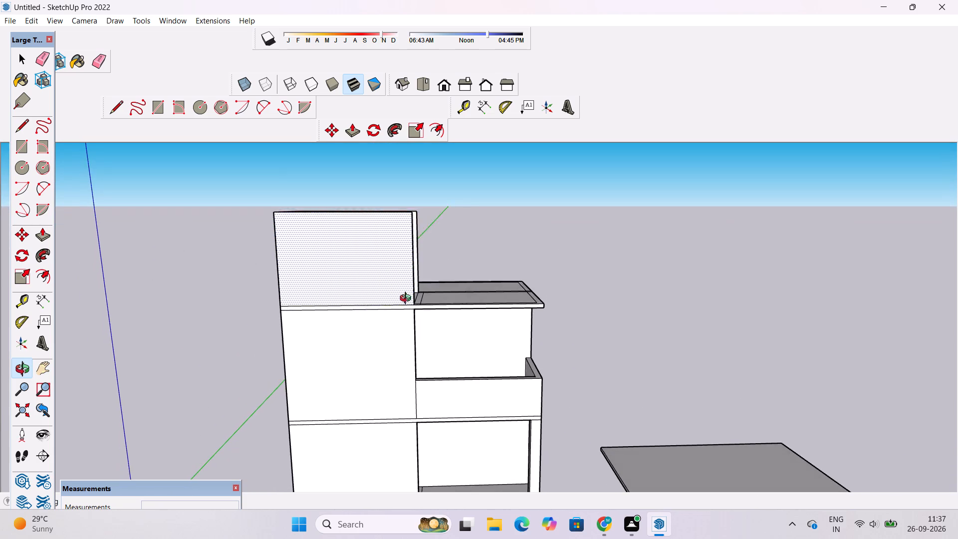
left_click_drag(408, 299, 405, 300)
left_click(405, 301)
scroll(394, 294, "down", 3)
scroll(393, 294, "up", 2)
left_click_drag(393, 276, 412, 379)
scroll(359, 282, "up", 3)
left_click_drag(359, 283, 365, 340)
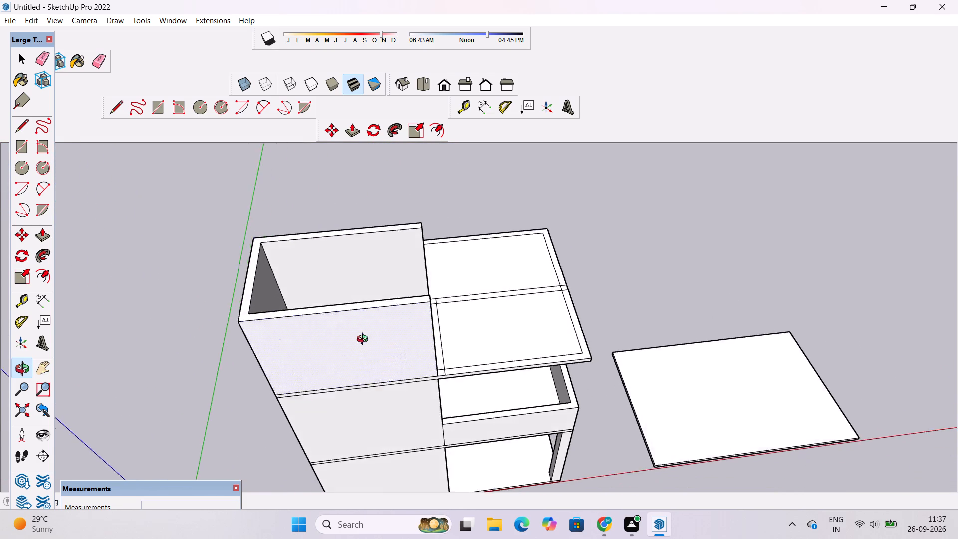
left_click_drag(365, 340, 368, 353)
left_click_drag(358, 333, 378, 323, "shift")
left_click_drag(384, 328, 371, 338)
left_click_drag(371, 338, 375, 375)
scroll(371, 367, "up", 2)
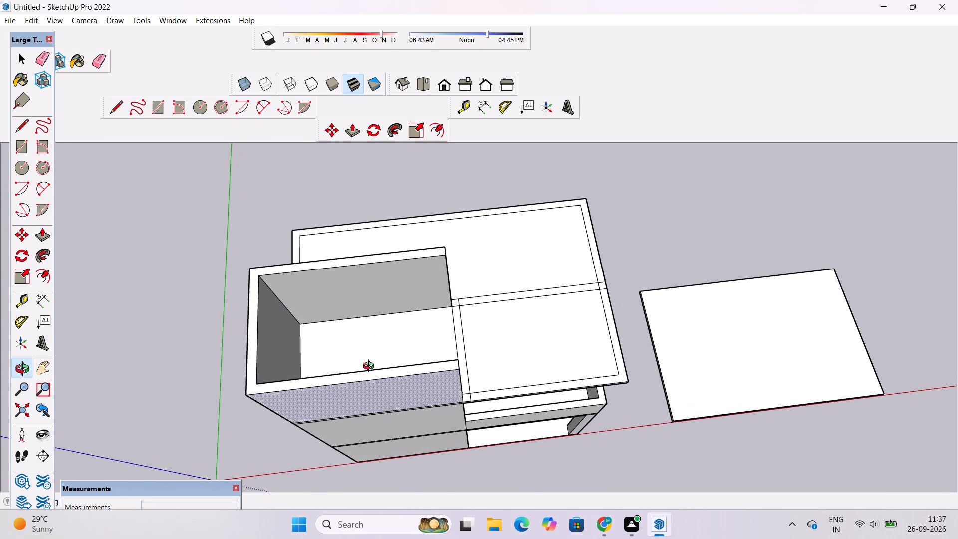
left_click_drag(370, 364, 449, 320, "shift")
left_click_drag(438, 338, 398, 258)
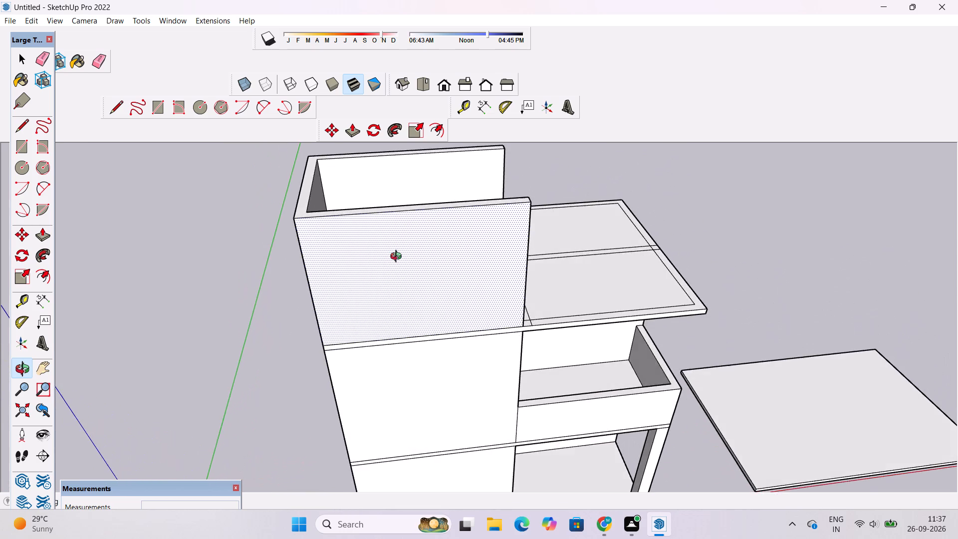
left_click_drag(430, 304, 431, 334, "shift")
left_click_drag(431, 336, 399, 263, "shift")
scroll(398, 257, "down", 5)
left_click_drag(418, 296, 419, 265)
left_click_drag(420, 263, 419, 274, "shift")
left_click_drag(417, 275, 413, 297, "shift")
left_click_drag(413, 311, 416, 377)
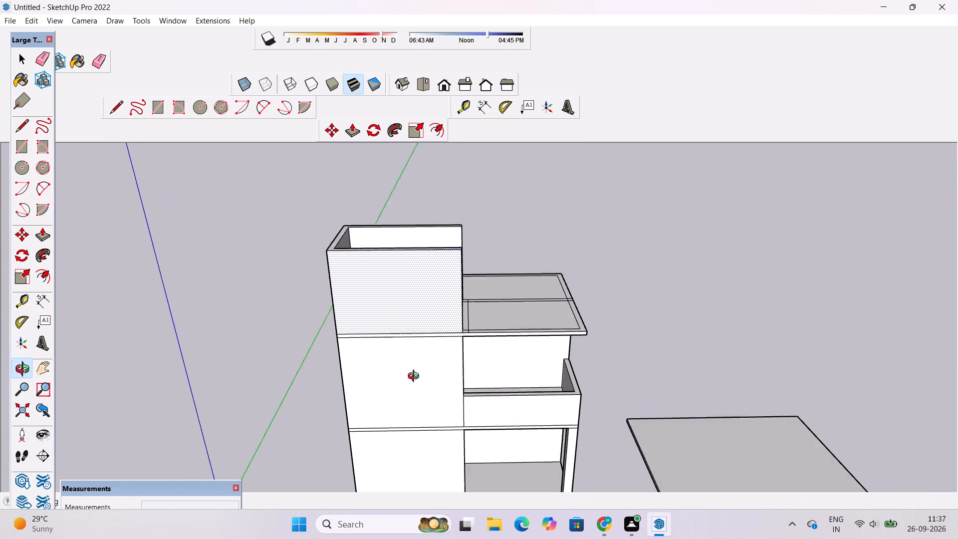
left_click_drag(416, 377, 421, 382)
scroll(414, 300, "up", 2)
left_click_drag(414, 297, 413, 384)
left_click_drag(409, 351, 399, 347, "shift")
left_click_drag(399, 347, 398, 358)
Push/Pull the top face of the U-shaped wall up by a further 8'.
key("p")
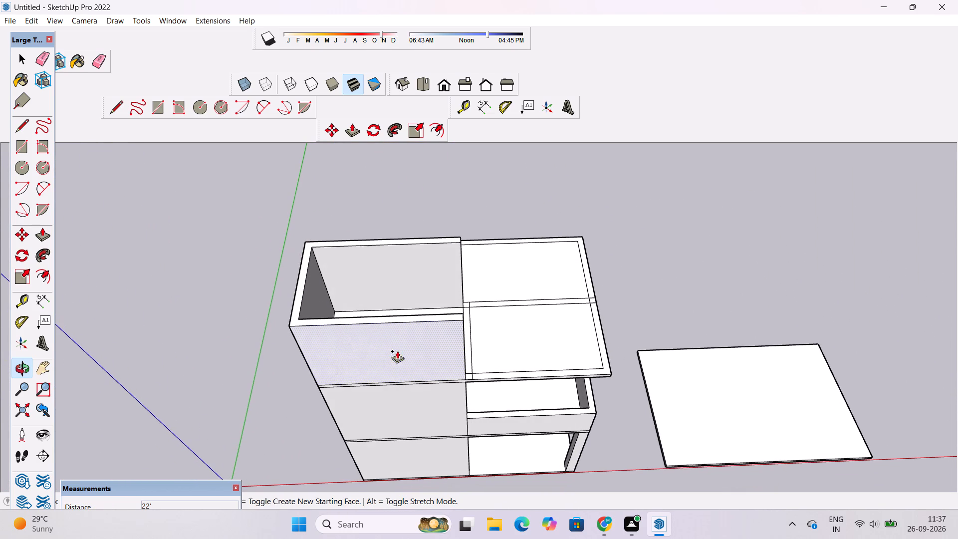
left_click(410, 319)
scroll(409, 301, "down", 2)
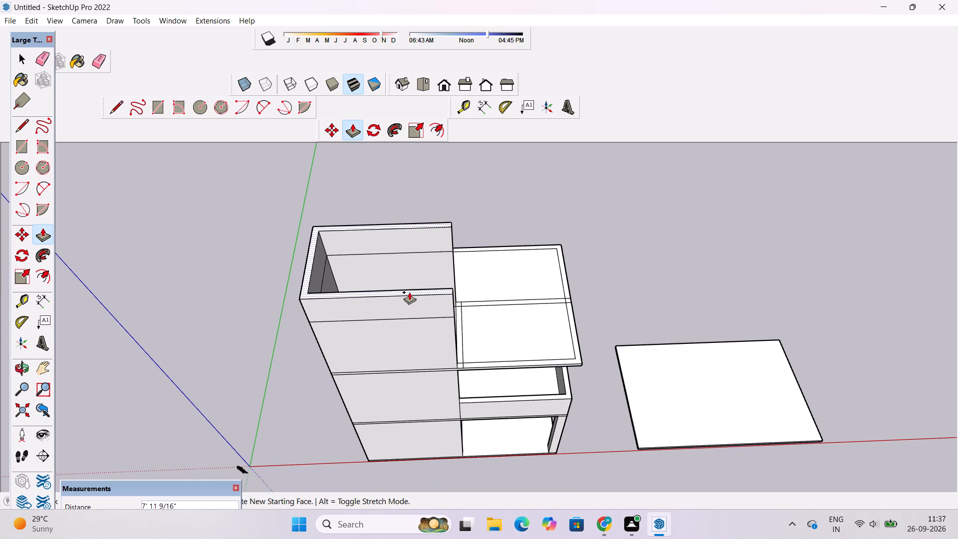
type("8'")
key("Return")
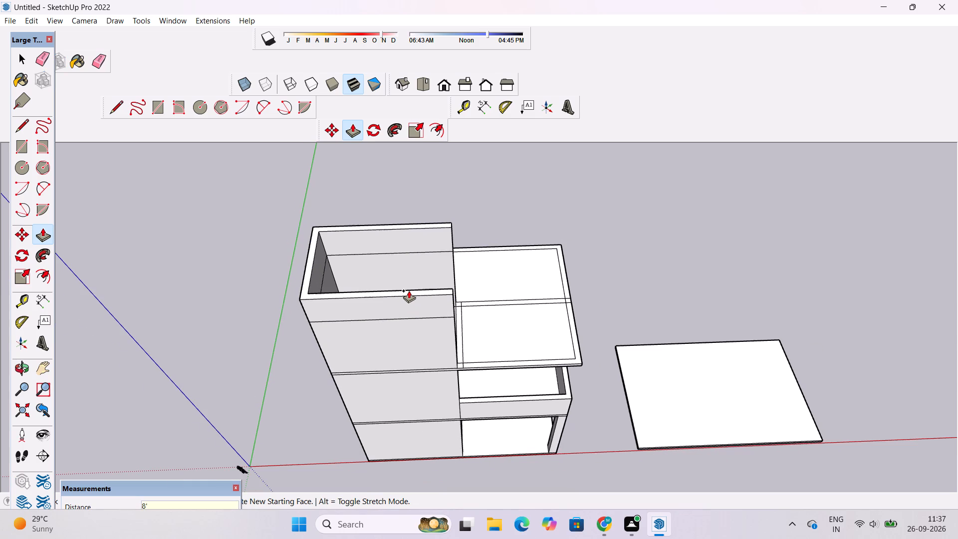
Examine the extended top-level walls in proportion to the storeys below.
key("o")
scroll(409, 290, "down", 7)
left_click_drag(437, 373, 447, 210)
left_click(447, 210)
left_click_drag(476, 274, 449, 300, "shift")
left_click(448, 302, "shift")
scroll(408, 272, "up", 4)
left_click_drag(412, 276, 409, 289)
scroll(377, 282, "up", 4)
scroll(363, 290, "down", 4)
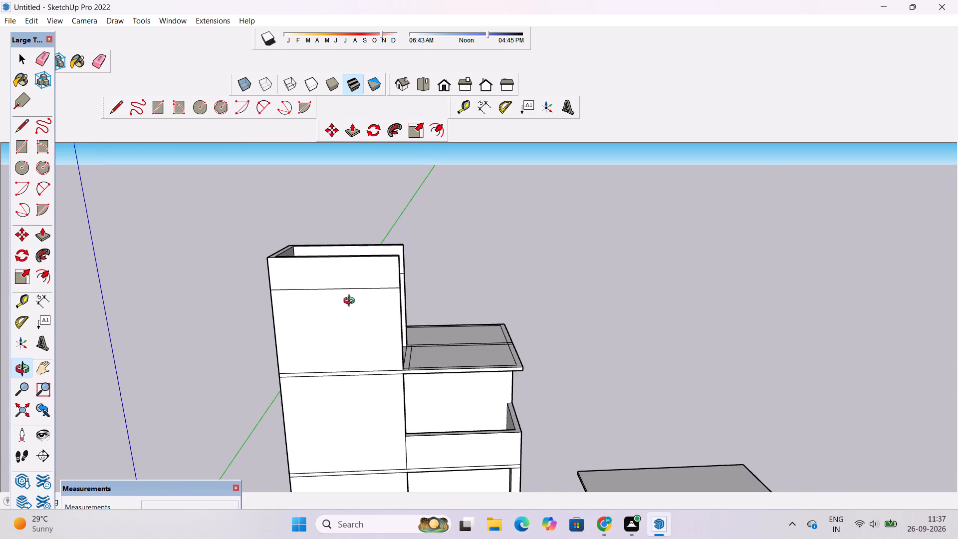
left_click_drag(353, 302, 390, 278, "shift")
left_click(390, 278, "shift")
scroll(390, 278, "down", 6)
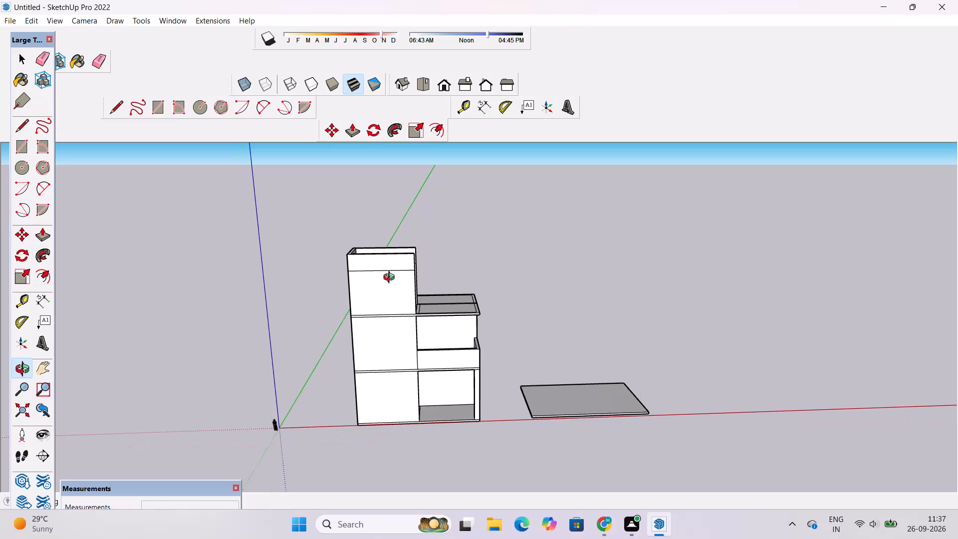
scroll(391, 278, "down", 4)
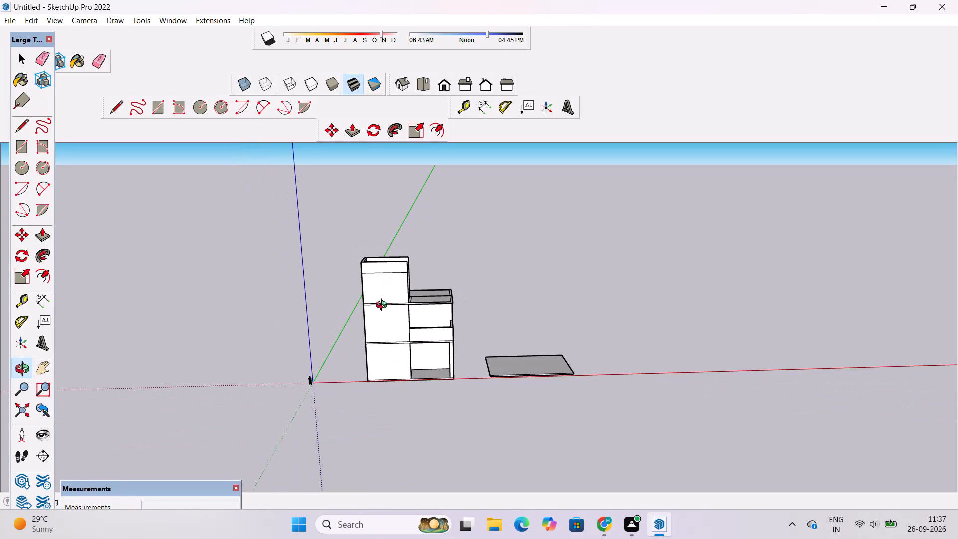
scroll(384, 307, "up", 8)
left_click_drag(379, 297, 403, 310, "shift")
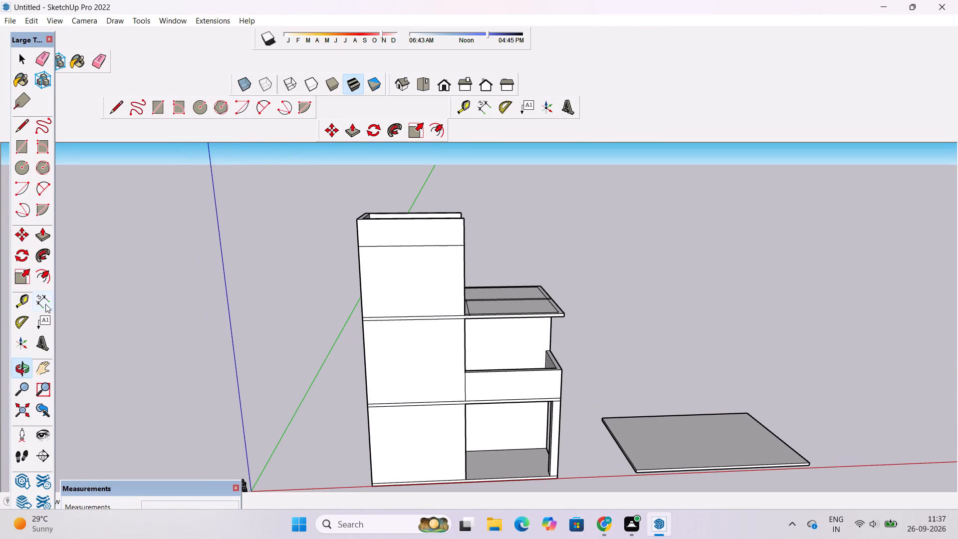
Measure the overall height of the U-shaped walls from the roof slab's top edge to the walls' top corner.
left_click(45, 304)
scroll(378, 310, "up", 5)
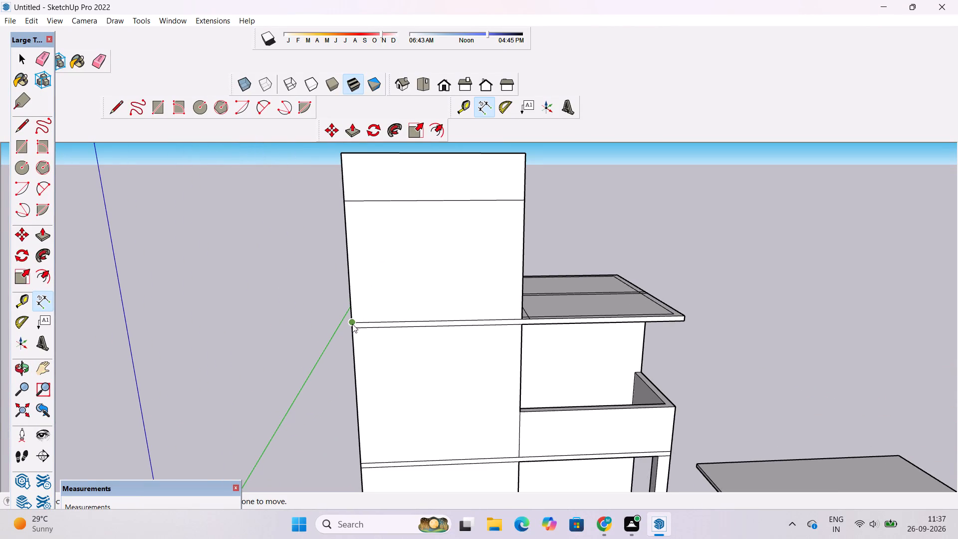
left_click(352, 324)
scroll(352, 324, "down", 5)
scroll(342, 229, "up", 1)
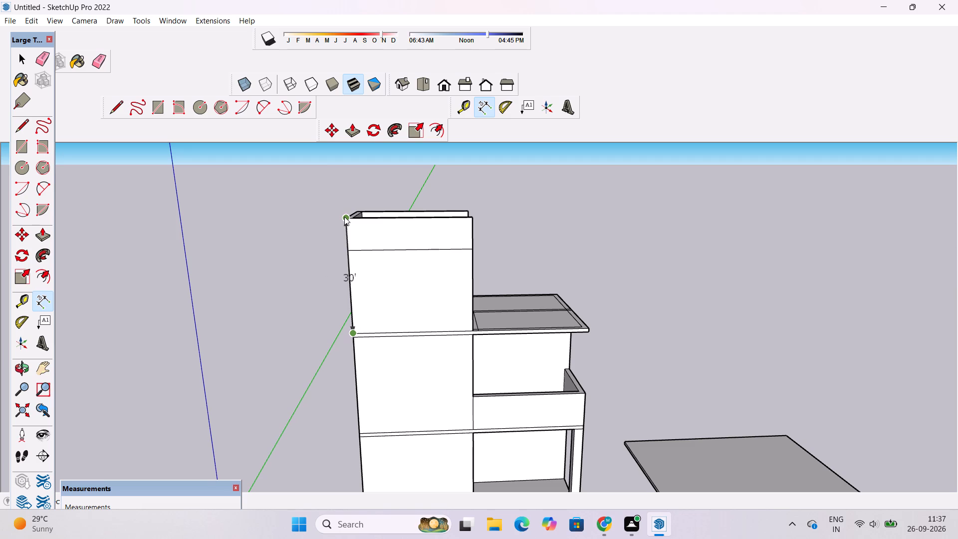
key("space")
Erase the horizontal seam lines on the inside of the rear and end walls and on the front wall's outer face.
type("o")
scroll(346, 232, "down", 4)
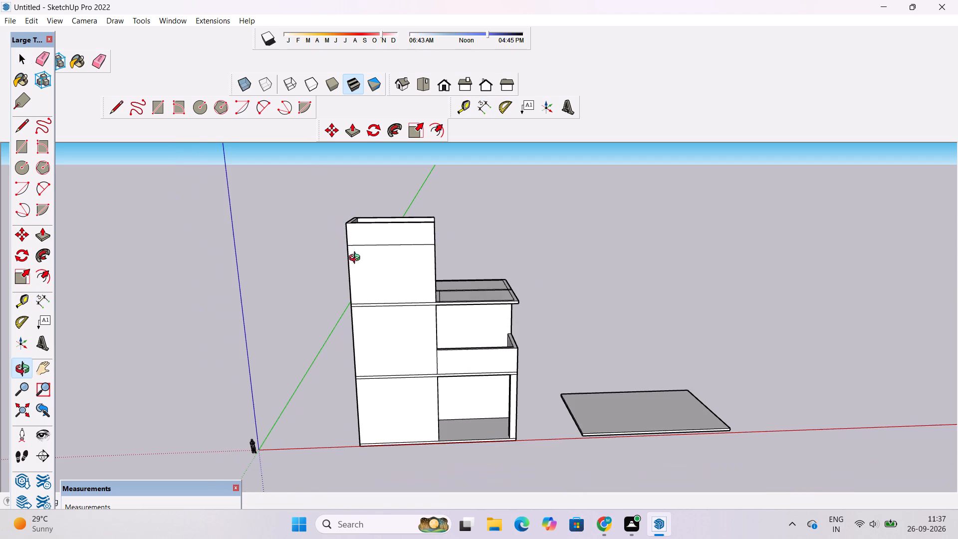
left_click_drag(471, 266, 426, 311)
scroll(382, 237, "up", 4)
left_click_drag(387, 247, 440, 357)
scroll(410, 305, "up", 4)
left_click_drag(410, 298, 399, 306, "shift")
scroll(395, 307, "up", 2)
key("e")
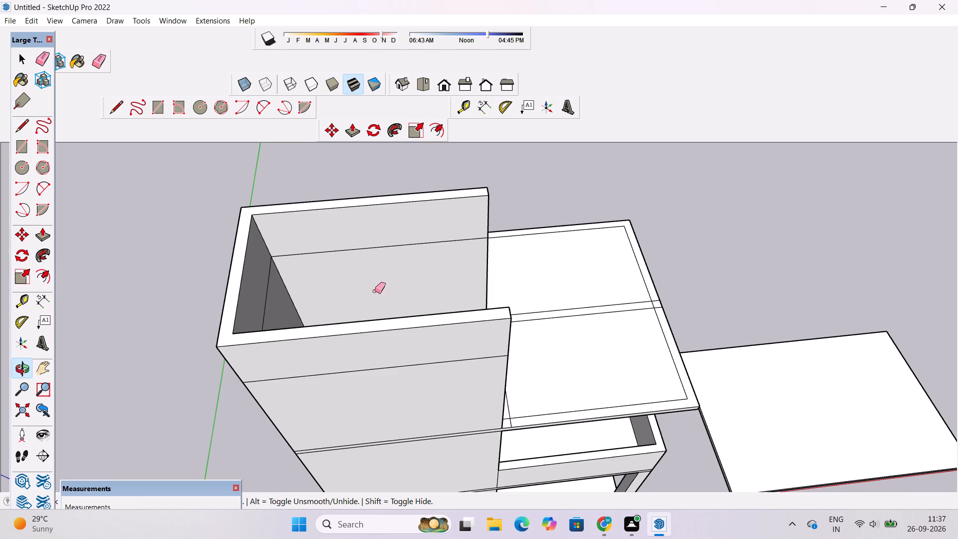
scroll(361, 263, "up", 3)
left_click_drag(366, 234, 369, 241)
left_click_drag(353, 242, 353, 255)
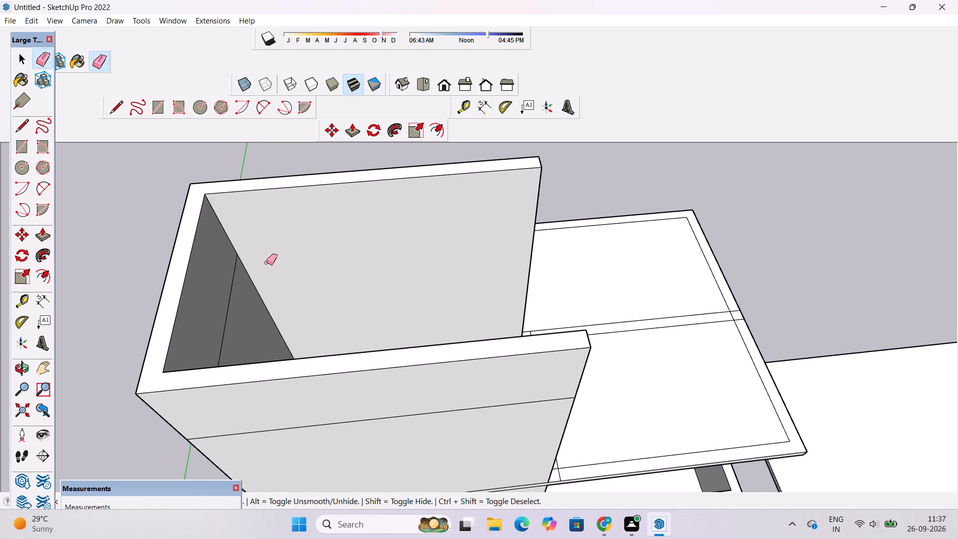
left_click_drag(225, 292, 234, 313)
scroll(284, 305, "down", 1)
scroll(317, 377, "down", 1)
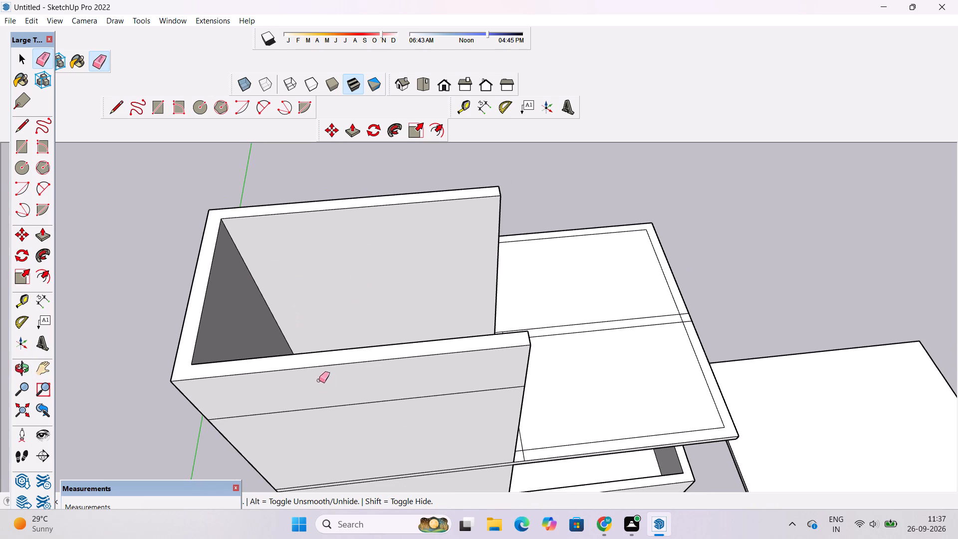
left_click_drag(338, 388, 348, 408)
Erase the remaining seam lines on the front wall's inner face, both walls' open ends and the rear wall's outer face.
key("o")
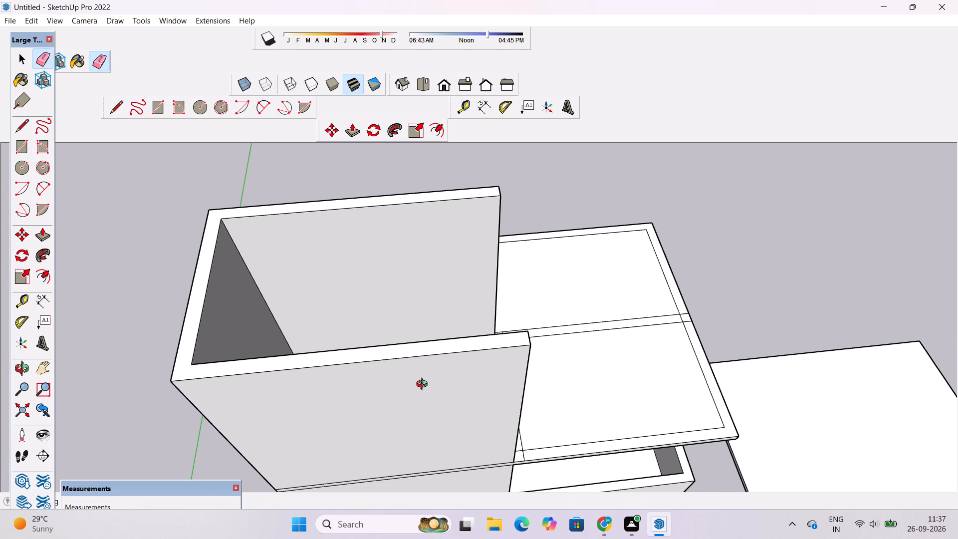
left_click_drag(468, 388, 225, 399)
scroll(379, 349, "up", 2)
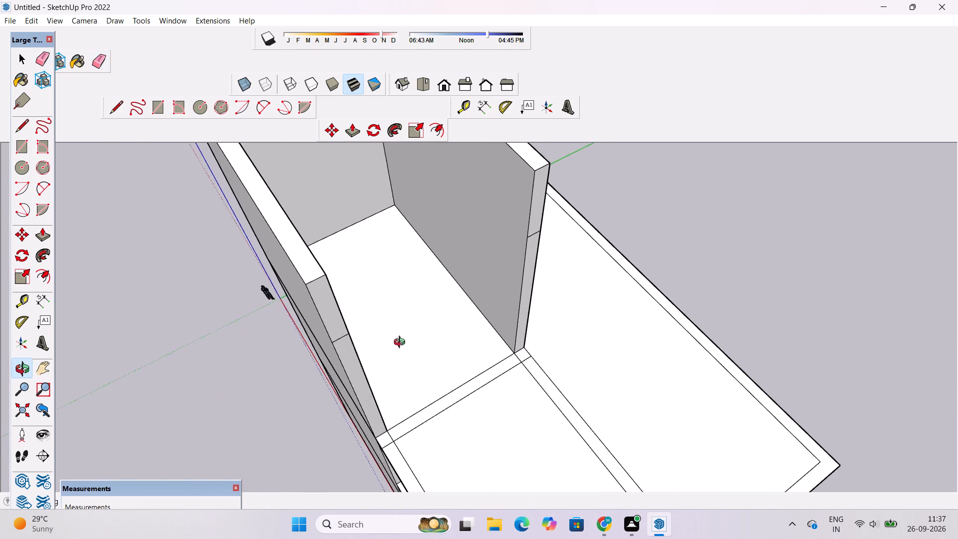
left_click_drag(402, 343, 294, 337)
left_click_drag(306, 305, 521, 421, "shift")
left_click_drag(561, 358, 488, 322)
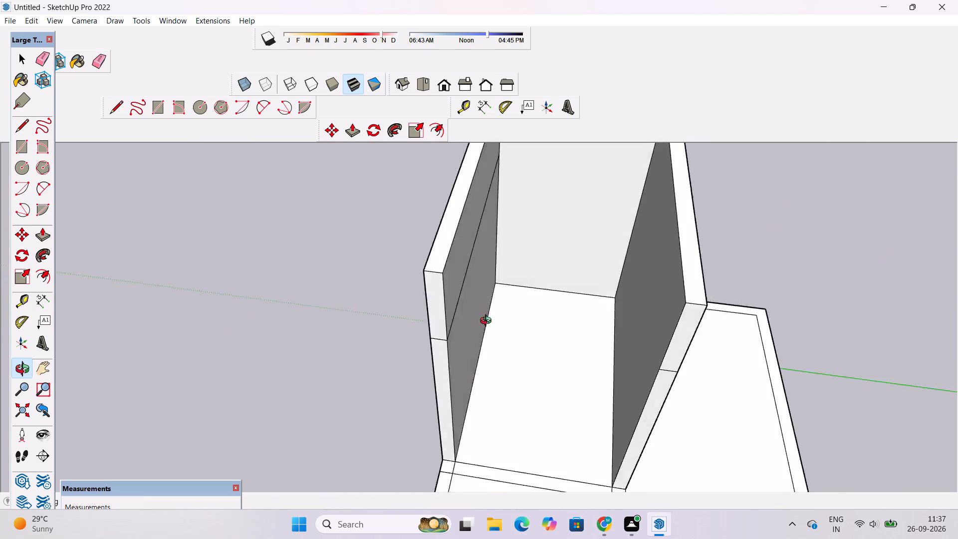
left_click_drag(488, 322, 420, 308)
scroll(401, 272, "up", 2)
left_click_drag(403, 279, 461, 347, "shift")
left_click_drag(460, 351, 467, 366)
key("e")
left_click_drag(459, 302, 459, 313)
scroll(528, 334, "down", 5)
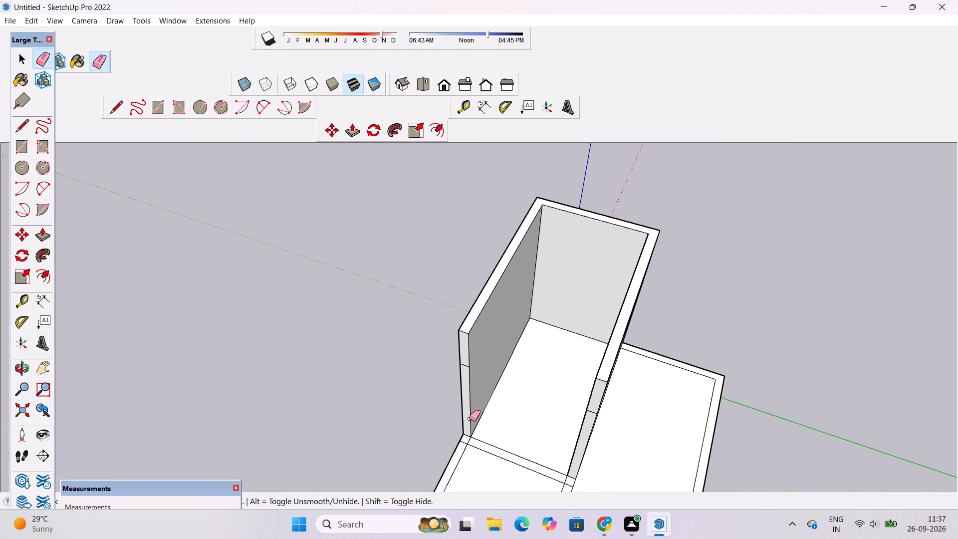
scroll(451, 393, "up", 7)
left_click_drag(507, 269, 505, 285)
scroll(415, 325, "down", 9)
scroll(526, 349, "up", 8)
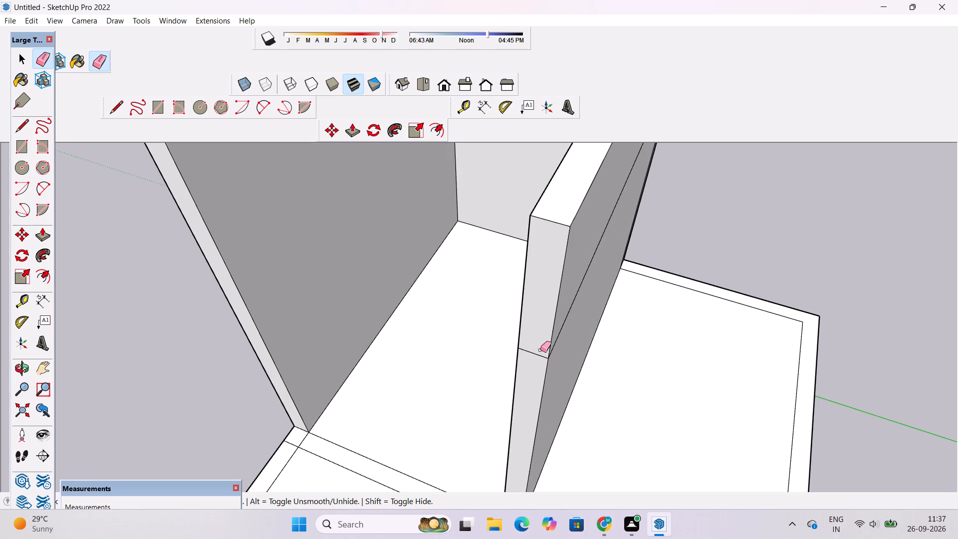
left_click_drag(540, 350, 537, 356)
left_click_drag(577, 298, 573, 304)
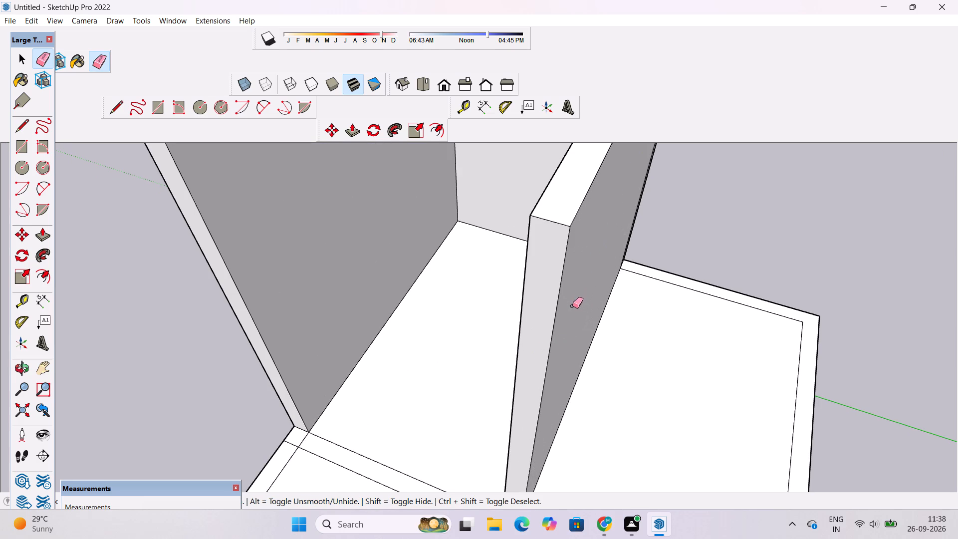
Examine the cleaned-up U-shaped walls together with the house front and the balcony side.
key("o")
scroll(549, 331, "down", 6)
left_click_drag(381, 368, 570, 298)
scroll(583, 291, "down", 5)
left_click_drag(505, 319, 681, 270)
left_click_drag(677, 268, 617, 290, "shift")
left_click_drag(519, 277, 610, 268)
left_click(610, 268)
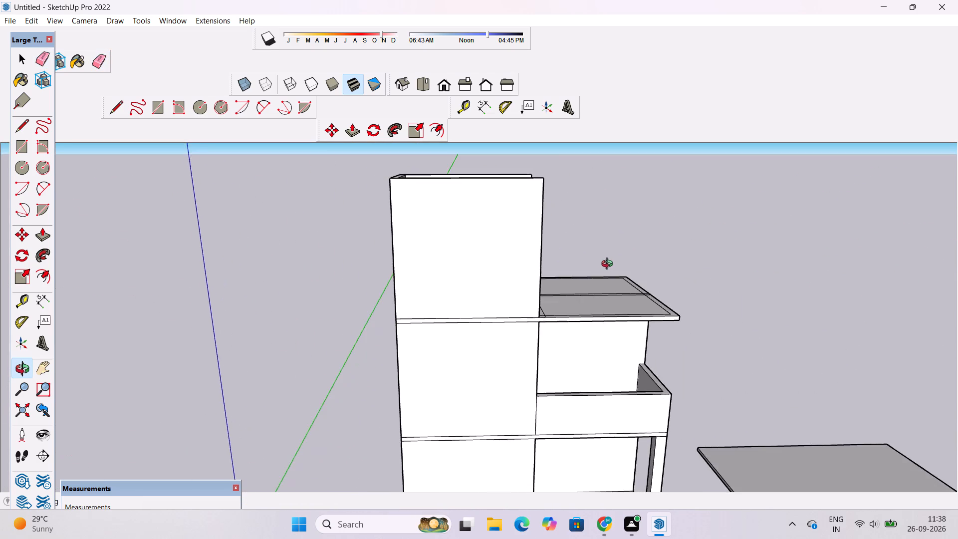
scroll(607, 265, "down", 4)
left_click_drag(594, 271, 566, 261)
left_click(566, 261)
left_click_drag(565, 261, 534, 258, "shift")
left_click(534, 258, "shift")
left_click_drag(527, 319, 540, 342)
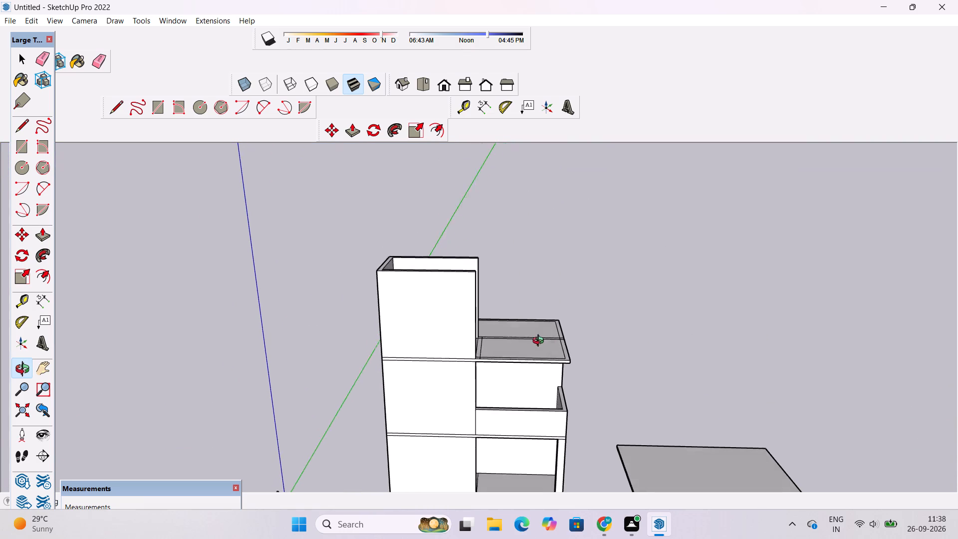
left_click_drag(540, 342, 548, 358)
left_click(548, 359)
scroll(511, 350, "up", 3)
left_click_drag(511, 350, 516, 376)
left_click(516, 376)
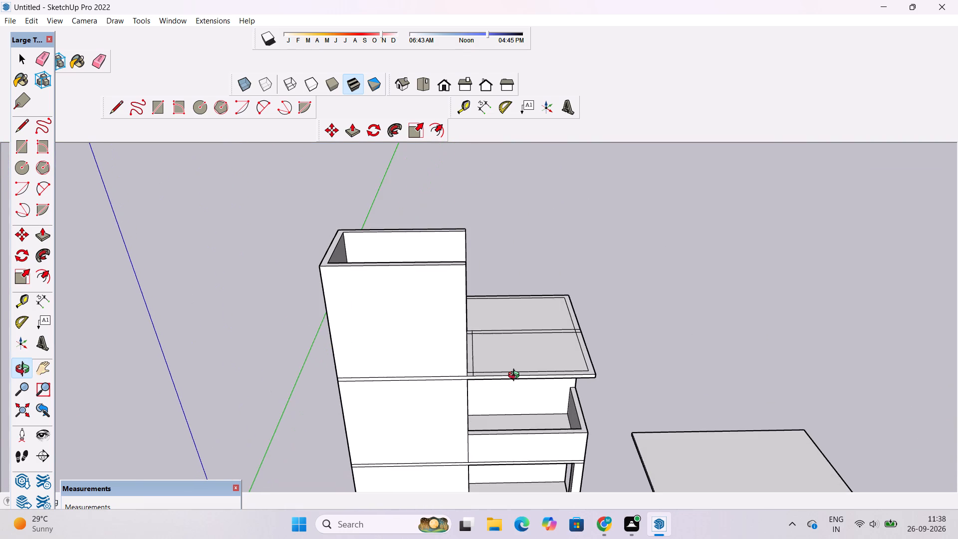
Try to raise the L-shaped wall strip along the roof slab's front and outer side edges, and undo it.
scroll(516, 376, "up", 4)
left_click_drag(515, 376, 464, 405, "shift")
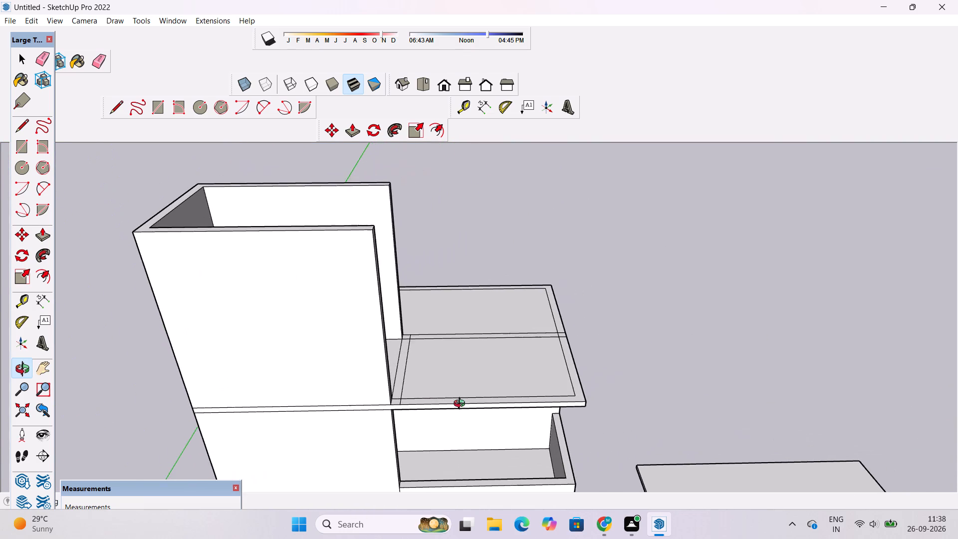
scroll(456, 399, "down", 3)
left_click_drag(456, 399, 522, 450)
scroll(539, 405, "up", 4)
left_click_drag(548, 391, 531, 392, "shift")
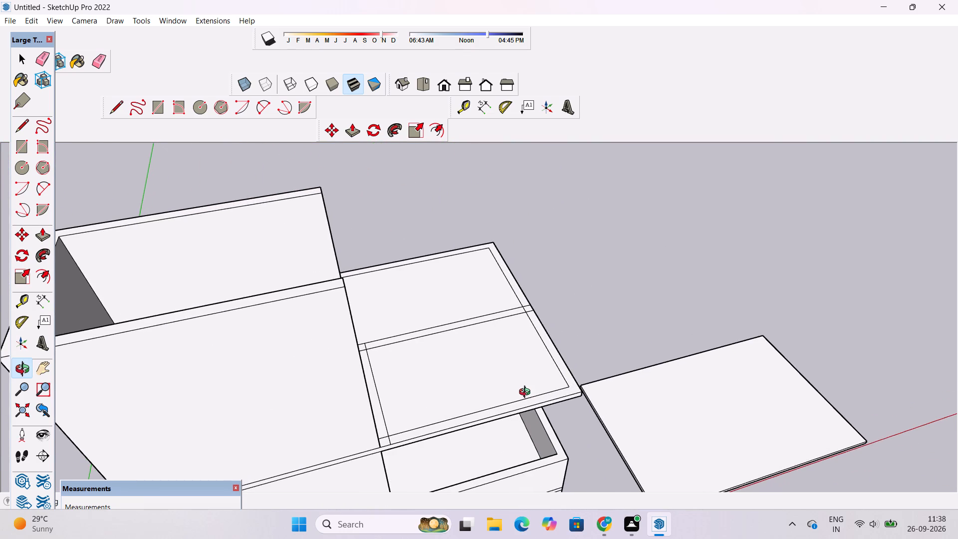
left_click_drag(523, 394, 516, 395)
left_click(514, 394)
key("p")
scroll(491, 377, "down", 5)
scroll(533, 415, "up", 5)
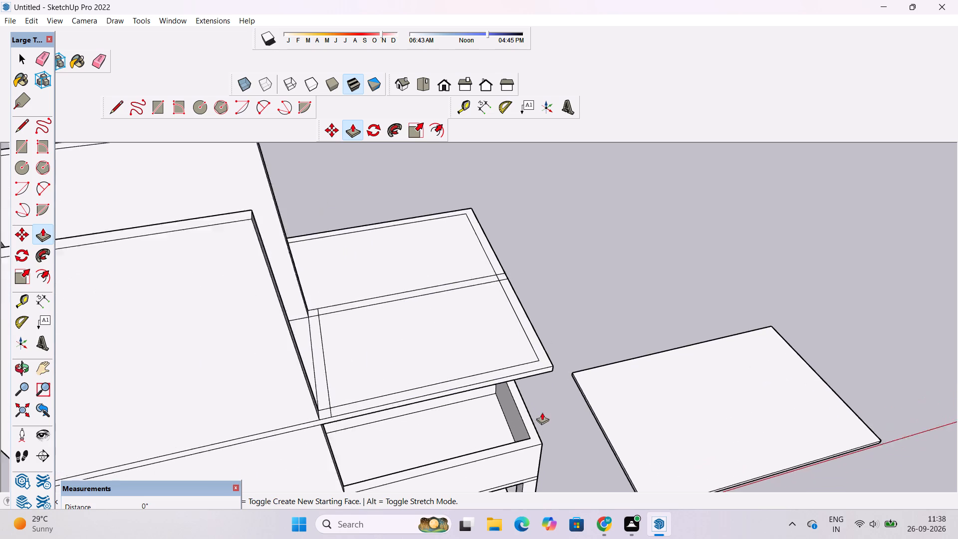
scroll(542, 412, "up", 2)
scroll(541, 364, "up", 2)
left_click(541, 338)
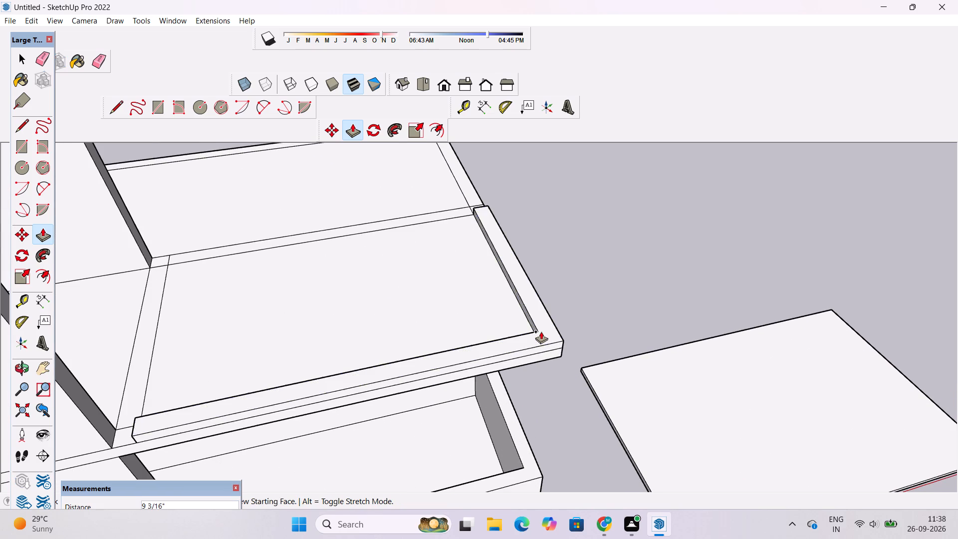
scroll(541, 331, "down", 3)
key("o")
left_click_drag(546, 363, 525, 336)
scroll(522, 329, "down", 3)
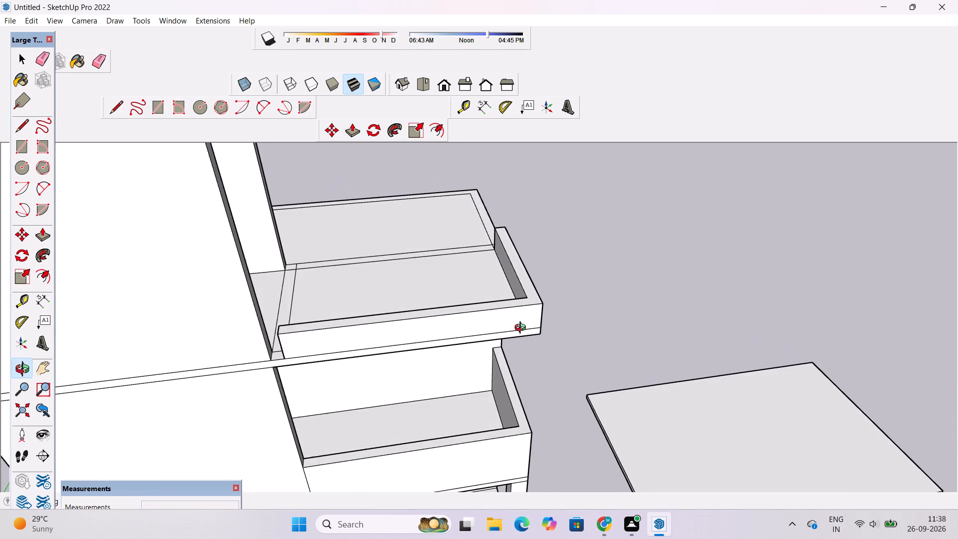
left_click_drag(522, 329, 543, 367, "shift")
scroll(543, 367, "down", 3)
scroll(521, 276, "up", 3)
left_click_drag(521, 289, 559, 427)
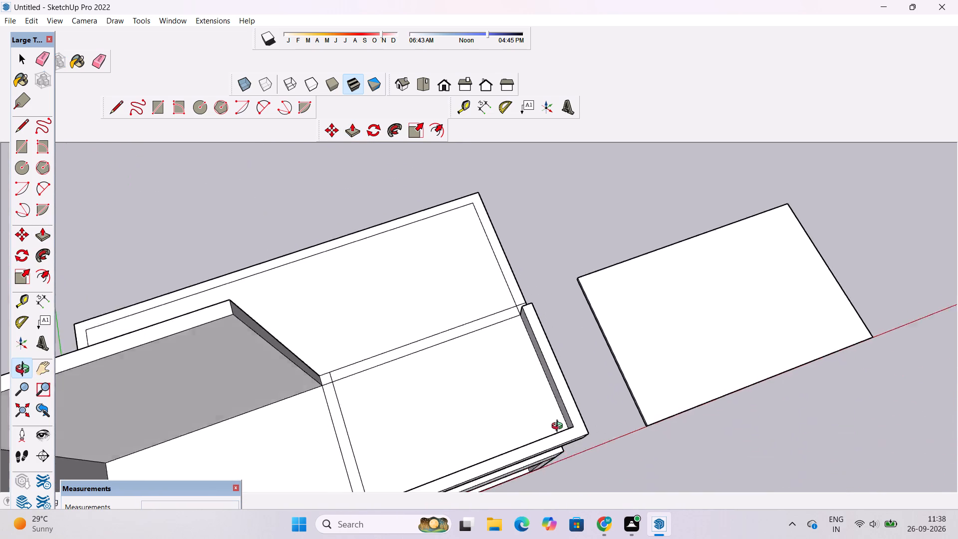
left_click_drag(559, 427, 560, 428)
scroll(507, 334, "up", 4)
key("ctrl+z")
Erase the short segment of the partition strip's front line that crosses the slab's outer side wall strip.
scroll(510, 316, "up", 4)
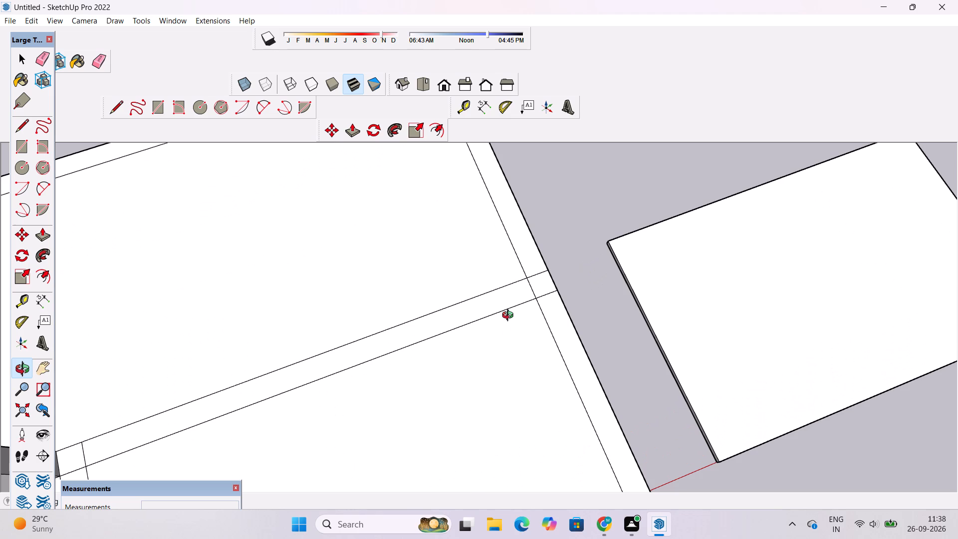
key("e")
scroll(530, 301, "up", 2)
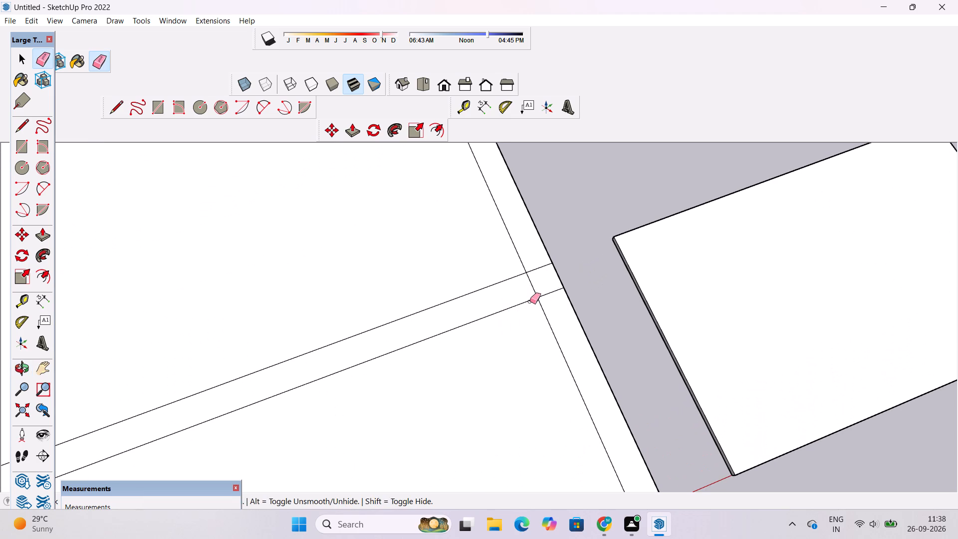
left_click_drag(542, 275, 547, 297)
Erase the short line segment crossing the slab's front wall strip near the open end of the U-shaped walls.
key("o")
scroll(546, 308, "down", 3)
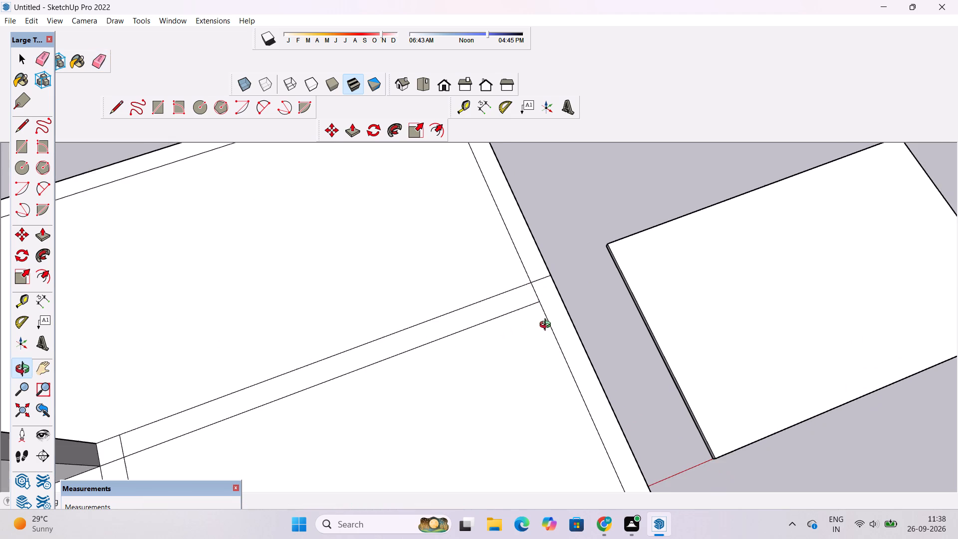
scroll(547, 326, "down", 1)
left_click_drag(555, 343, 533, 331)
left_click_drag(532, 330, 530, 324)
left_click_drag(535, 319, 561, 313, "shift")
scroll(562, 335, "up", 1)
left_click_drag(557, 338, 571, 317, "shift")
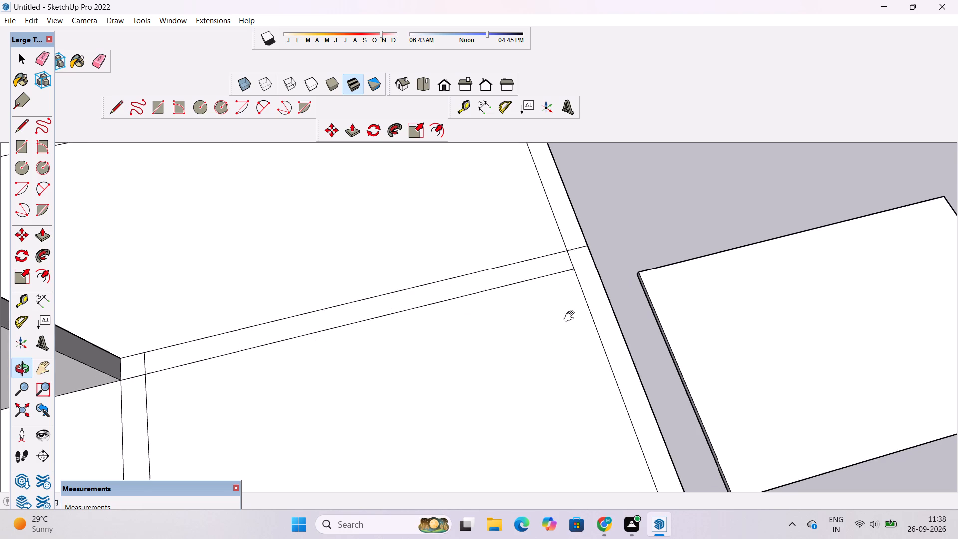
left_click_drag(571, 317, 572, 316, "shift")
scroll(574, 325, "down", 9)
left_click_drag(573, 381, 538, 340)
left_click_drag(546, 362, 543, 331, "shift")
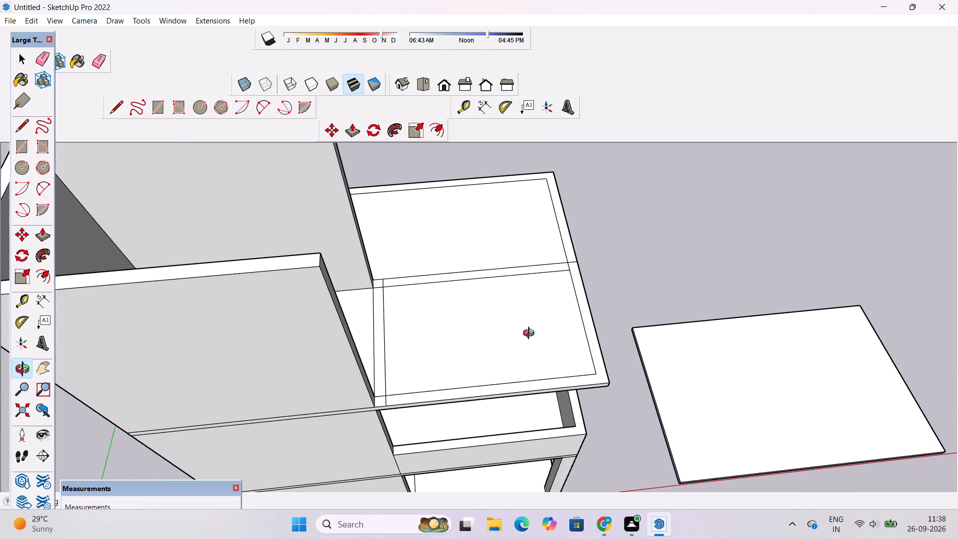
scroll(401, 411, "up", 4)
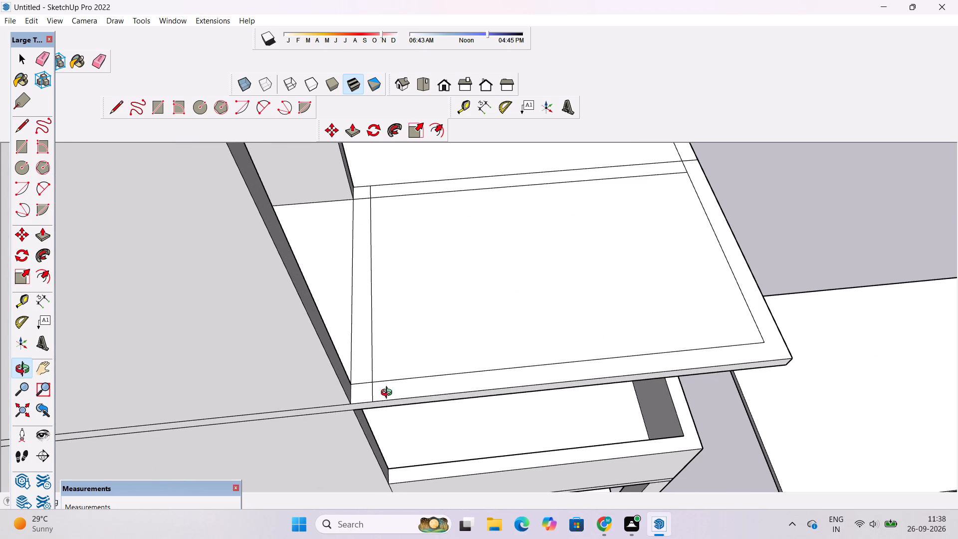
scroll(386, 386, "down", 2)
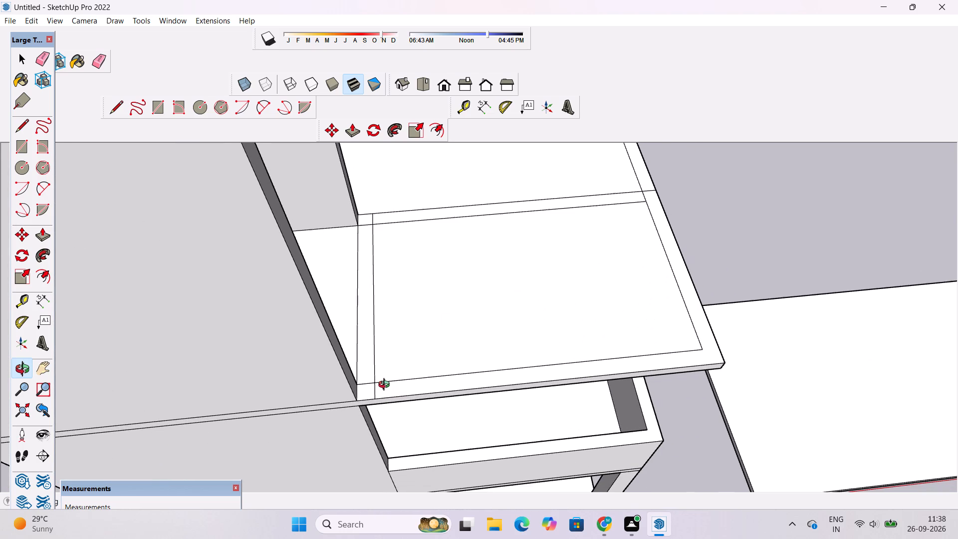
scroll(386, 385, "down", 1)
left_click_drag(386, 385, 388, 403)
scroll(379, 396, "up", 2)
left_click_drag(378, 394, 410, 350, "shift")
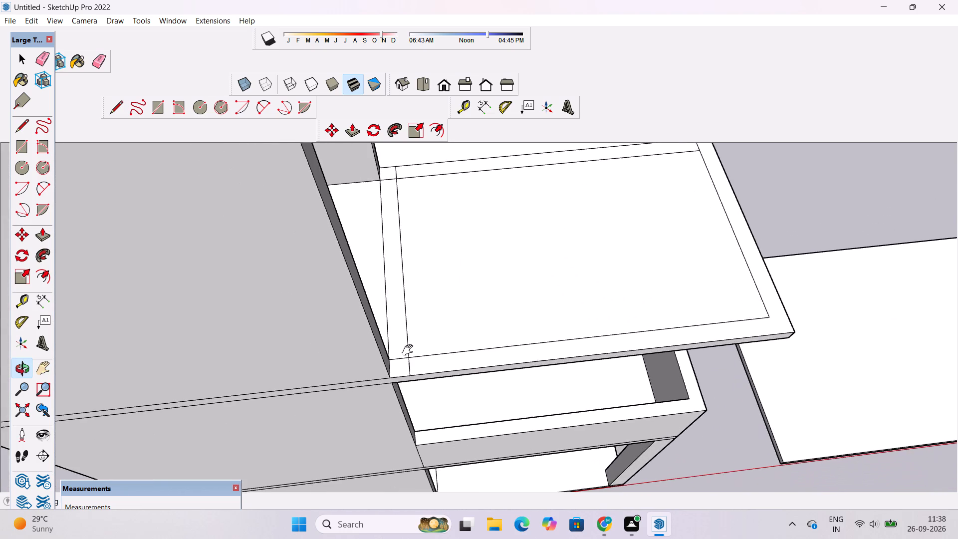
left_click_drag(410, 350, 410, 350, "shift")
left_click_drag(423, 384, 414, 390)
key("e")
scroll(405, 380, "up", 3)
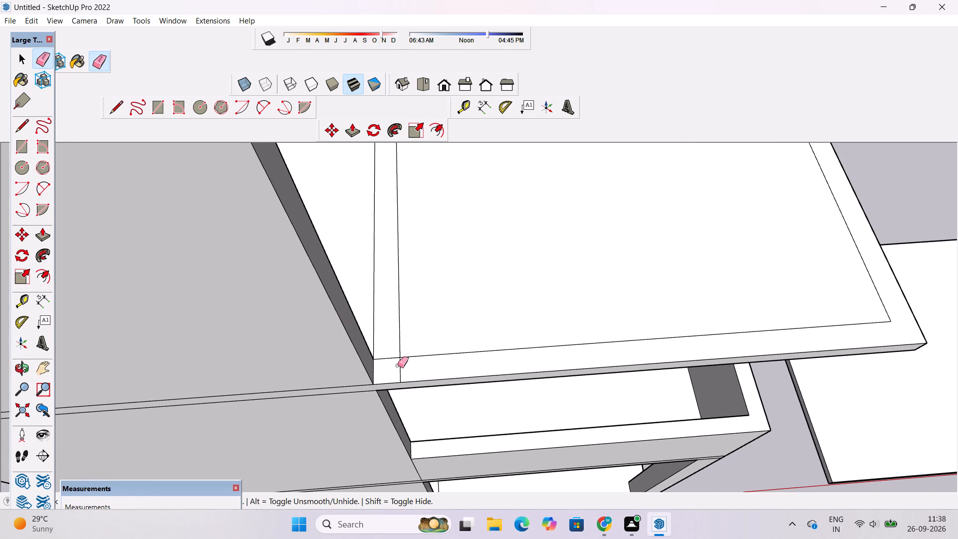
left_click(400, 368)
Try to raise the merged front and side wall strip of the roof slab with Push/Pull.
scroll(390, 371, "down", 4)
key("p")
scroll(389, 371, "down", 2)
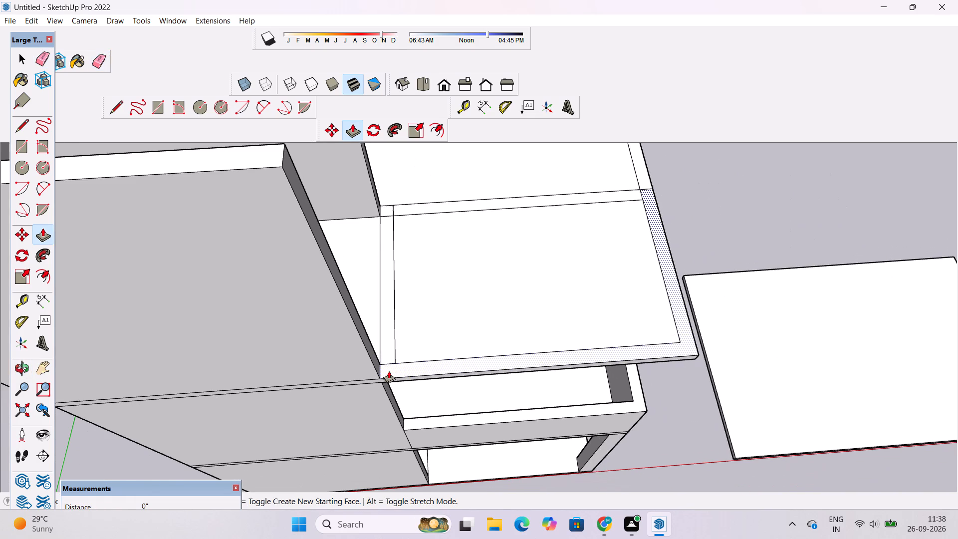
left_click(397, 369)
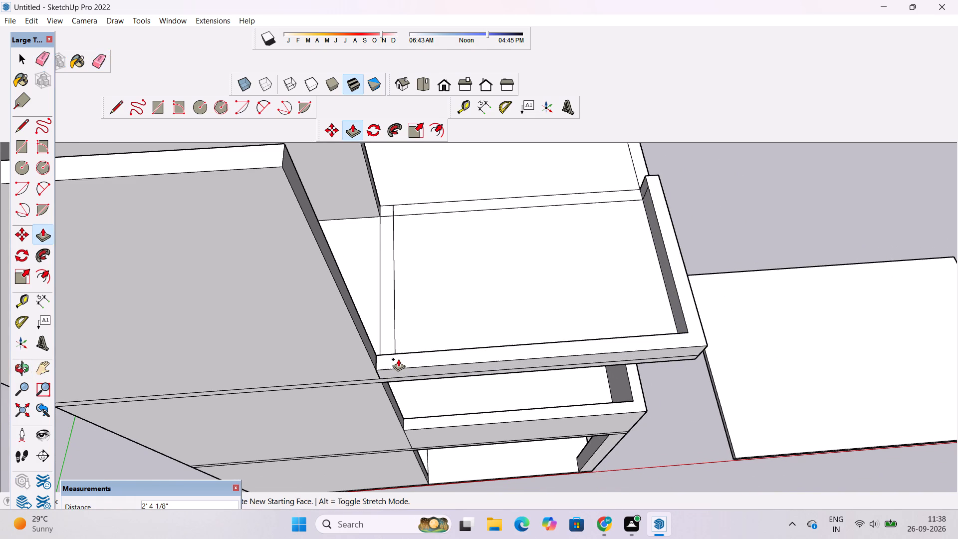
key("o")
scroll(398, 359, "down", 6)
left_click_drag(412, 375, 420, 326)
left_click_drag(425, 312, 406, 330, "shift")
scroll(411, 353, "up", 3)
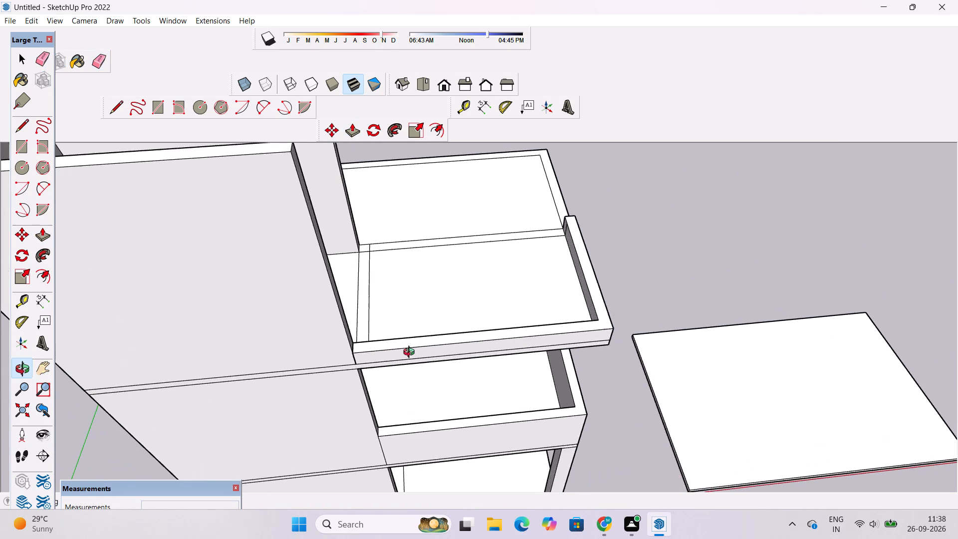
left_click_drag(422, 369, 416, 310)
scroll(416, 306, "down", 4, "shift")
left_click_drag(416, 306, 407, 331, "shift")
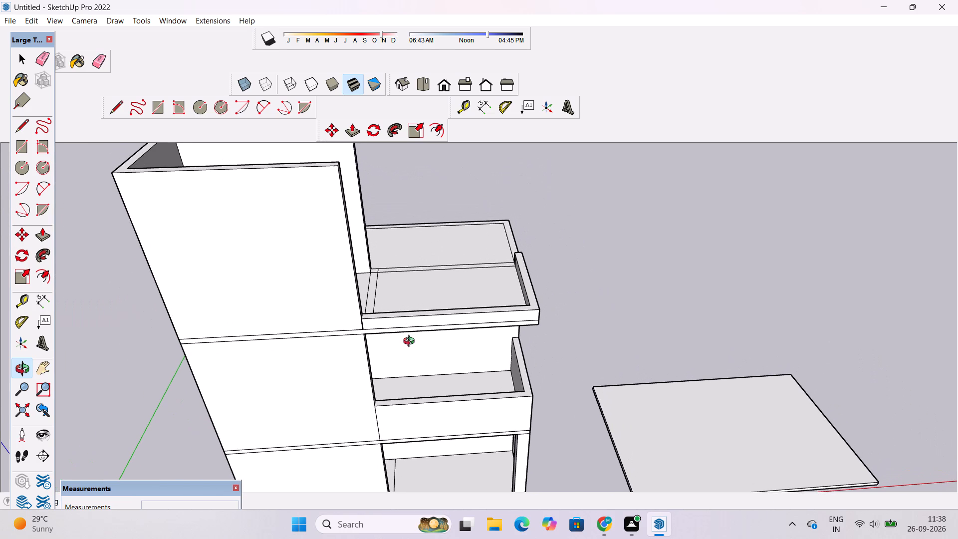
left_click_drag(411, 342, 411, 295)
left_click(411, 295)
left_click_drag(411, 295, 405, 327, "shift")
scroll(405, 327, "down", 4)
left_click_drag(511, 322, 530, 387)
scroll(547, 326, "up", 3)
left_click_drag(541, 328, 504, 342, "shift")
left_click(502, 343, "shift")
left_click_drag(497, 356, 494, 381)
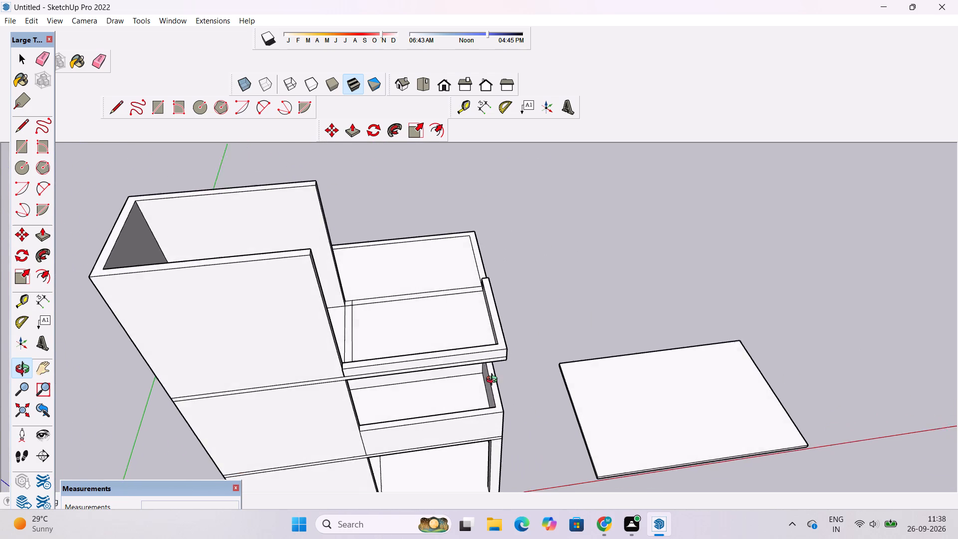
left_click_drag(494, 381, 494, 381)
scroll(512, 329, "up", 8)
Draw a 1' 6" line across the side wall strip from its inner front corner to the slab's outer edge.
key("l")
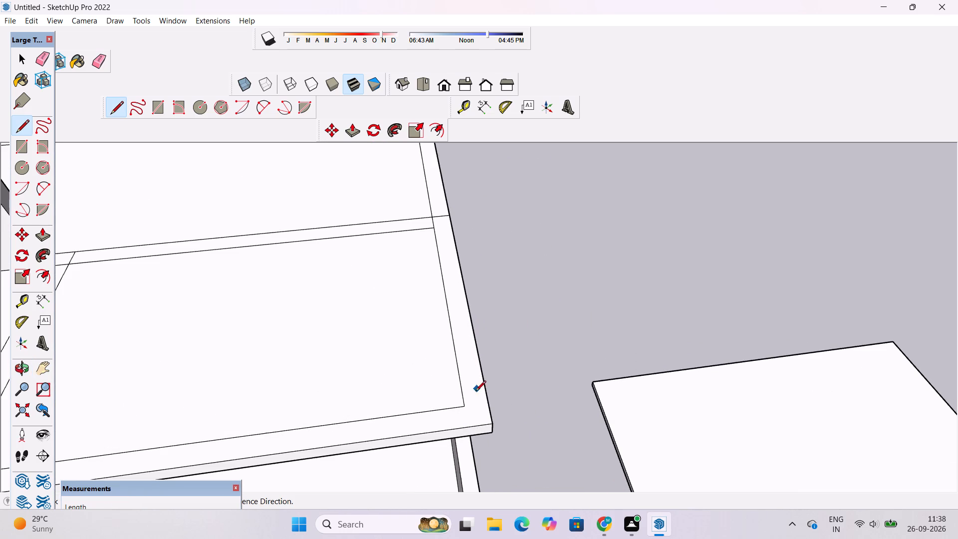
left_click(466, 409)
left_click(486, 404)
key("space")
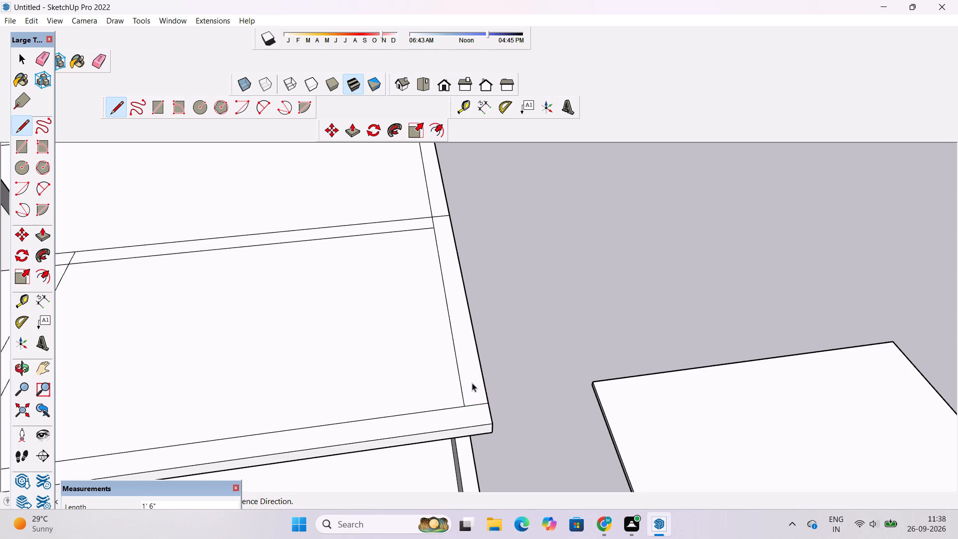
Raise the separated outer side wall strip to the height of the U-shaped walls' top corner.
left_click(472, 383)
key("p")
left_click(472, 382)
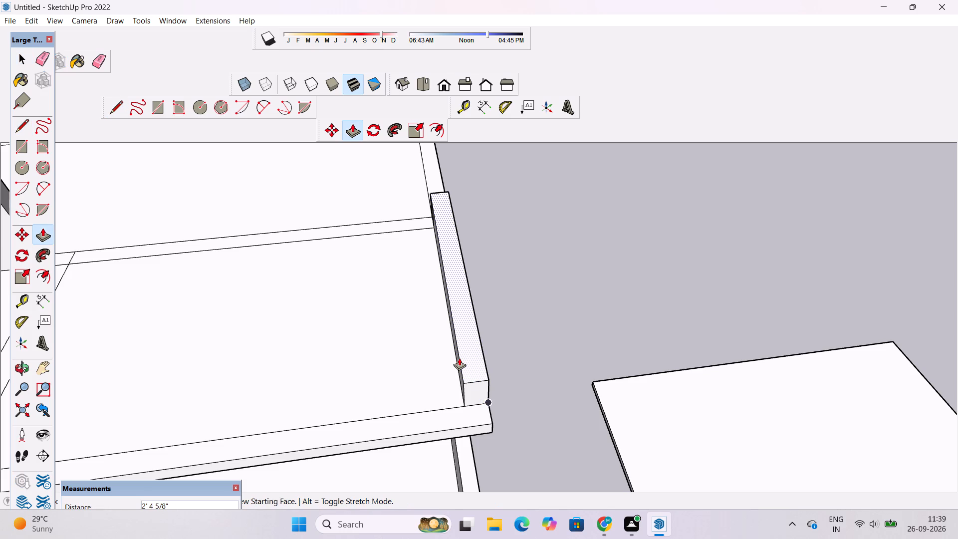
scroll(459, 358, "down", 16)
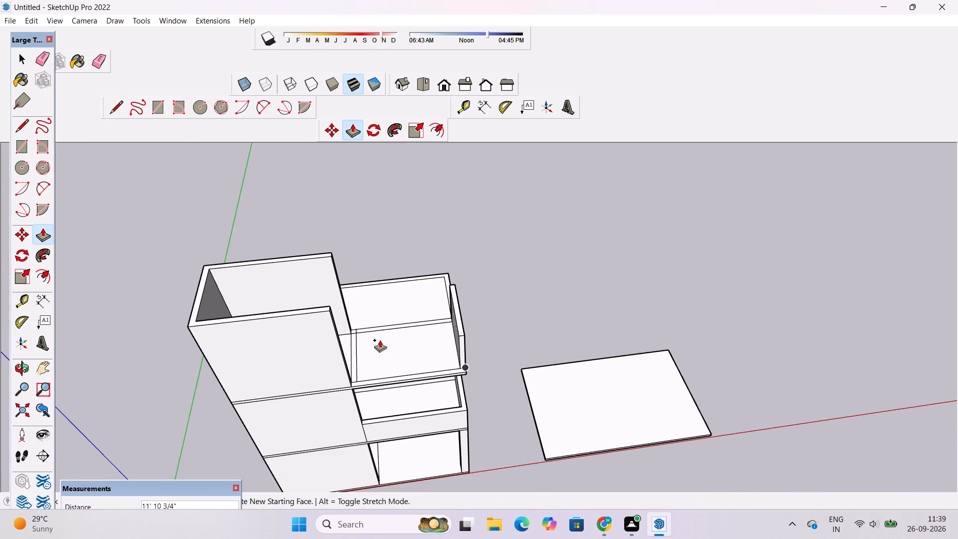
left_click(333, 310)
key("space")
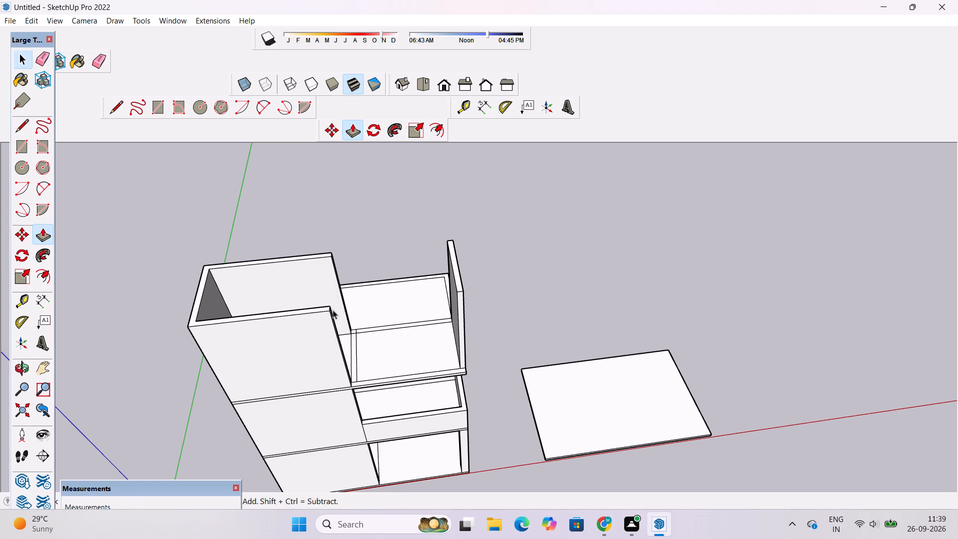
Examine the raised side wall against the U-shaped walls, the open roof slab and the balcony below.
type("o")
scroll(338, 318, "down", 5)
left_click_drag(413, 379, 411, 299)
left_click(411, 295)
scroll(411, 283, "up", 3)
left_click_drag(410, 286, 527, 278)
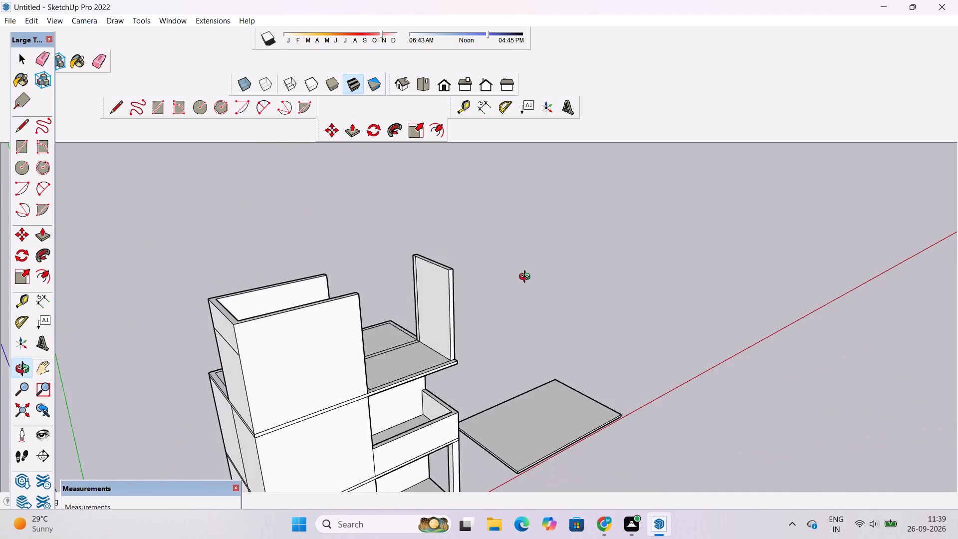
left_click_drag(527, 278, 411, 322)
scroll(467, 310, "up", 5)
left_click_drag(449, 313, 249, 317)
left_click_drag(275, 329, 311, 349)
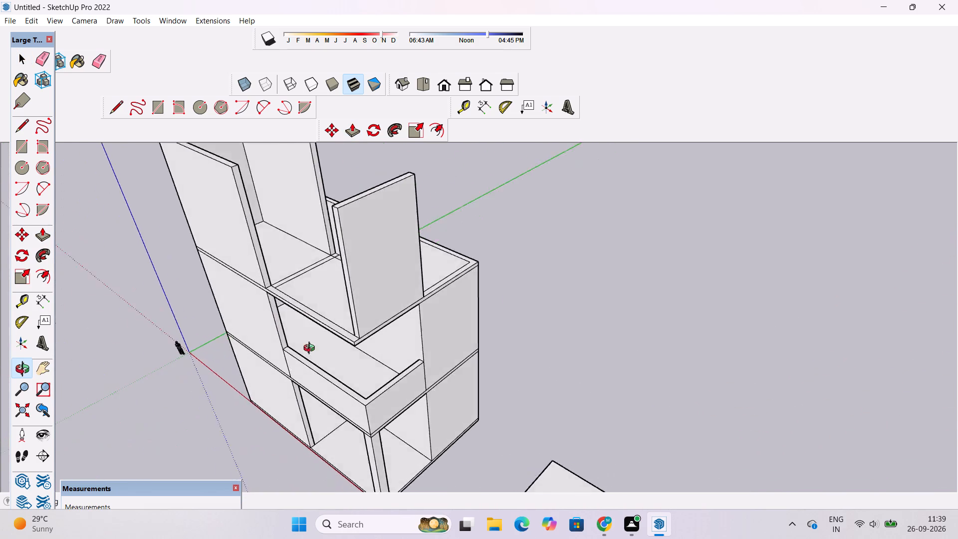
left_click_drag(311, 349, 454, 361)
scroll(481, 309, "down", 4)
left_click_drag(466, 337, 486, 369, "shift")
left_click(486, 369)
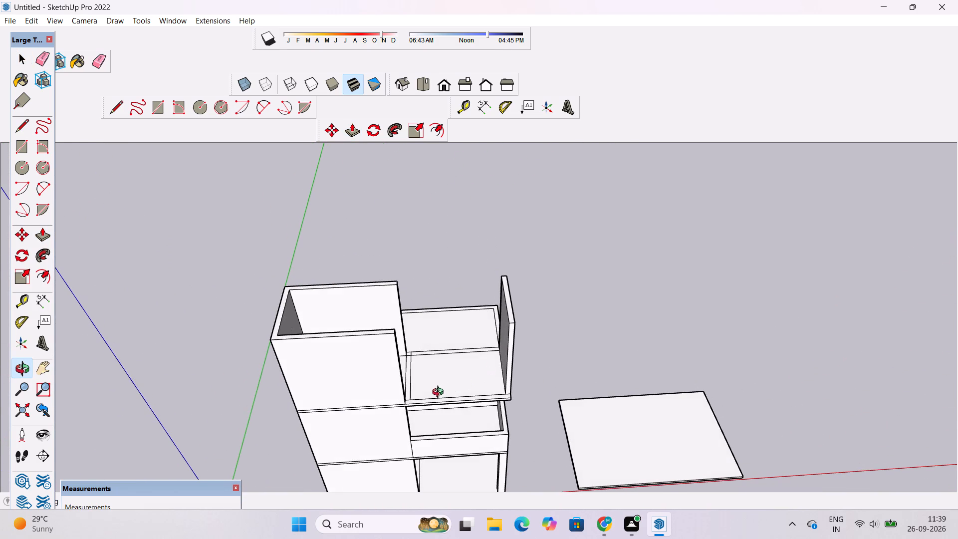
left_click_drag(433, 405, 500, 367)
scroll(505, 379, "up", 5)
scroll(505, 379, "down", 2)
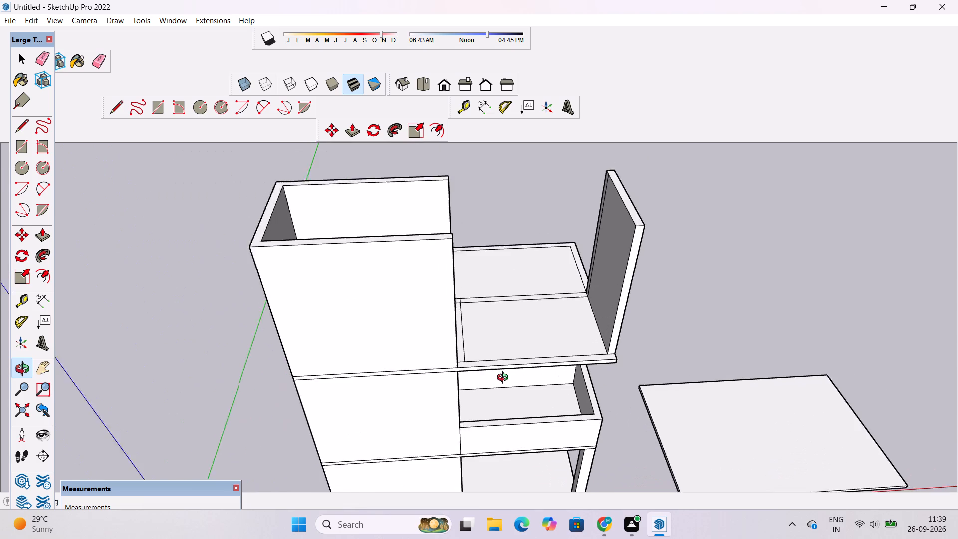
scroll(505, 379, "down", 1)
left_click_drag(507, 375, 502, 350)
scroll(502, 347, "up", 1, "shift")
left_click_drag(502, 347, 500, 349, "shift")
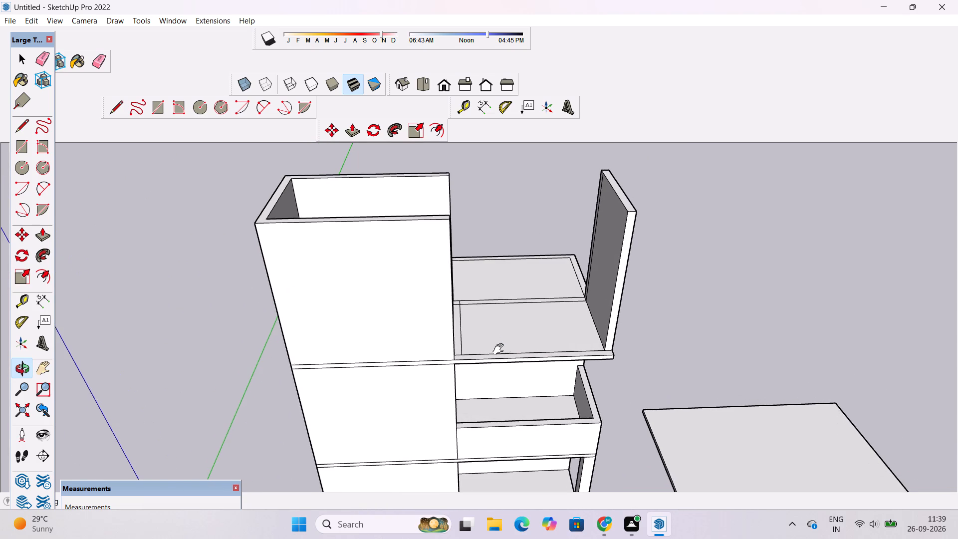
left_click_drag(500, 349, 493, 363, "shift")
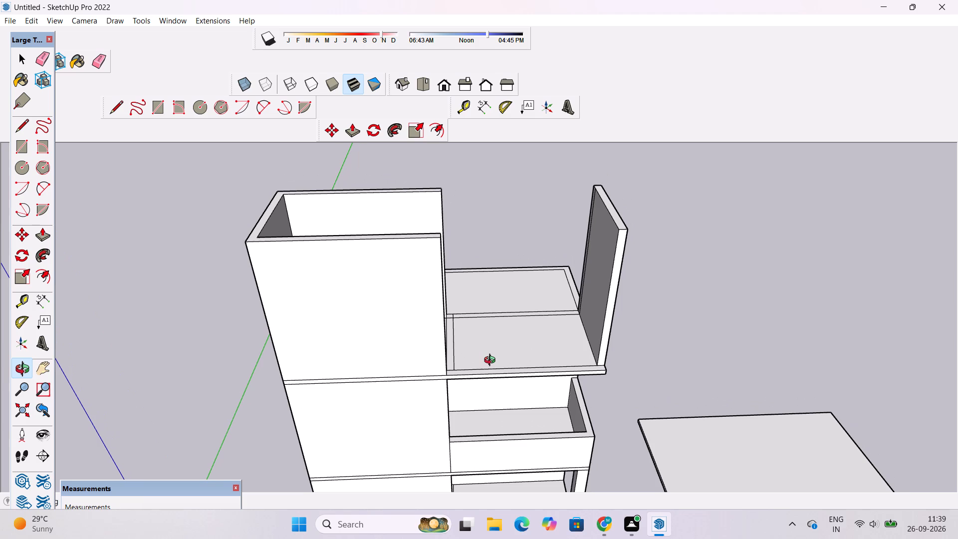
scroll(491, 361, "down", 2)
scroll(491, 361, "up", 2)
left_click_drag(491, 361, 513, 395, "shift")
left_click_drag(514, 398, 636, 373)
scroll(532, 345, "up", 3)
left_click_drag(594, 334, 558, 348)
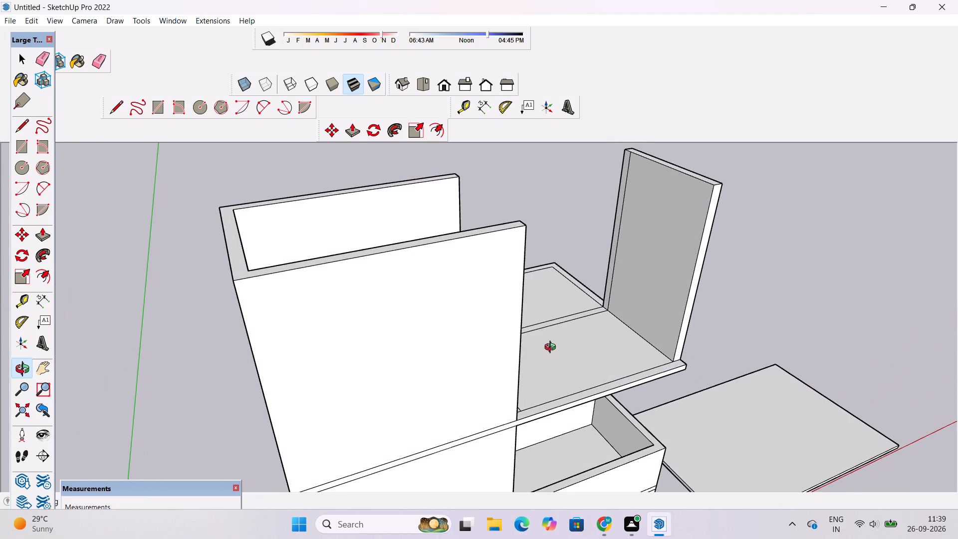
scroll(552, 348, "down", 2)
left_click_drag(563, 345, 528, 364)
left_click(527, 364)
scroll(526, 366, "down", 3)
left_click_drag(549, 338, 577, 395)
scroll(519, 323, "up", 5)
left_click_drag(570, 350, 516, 272)
left_click(514, 270)
scroll(506, 263, "down", 2)
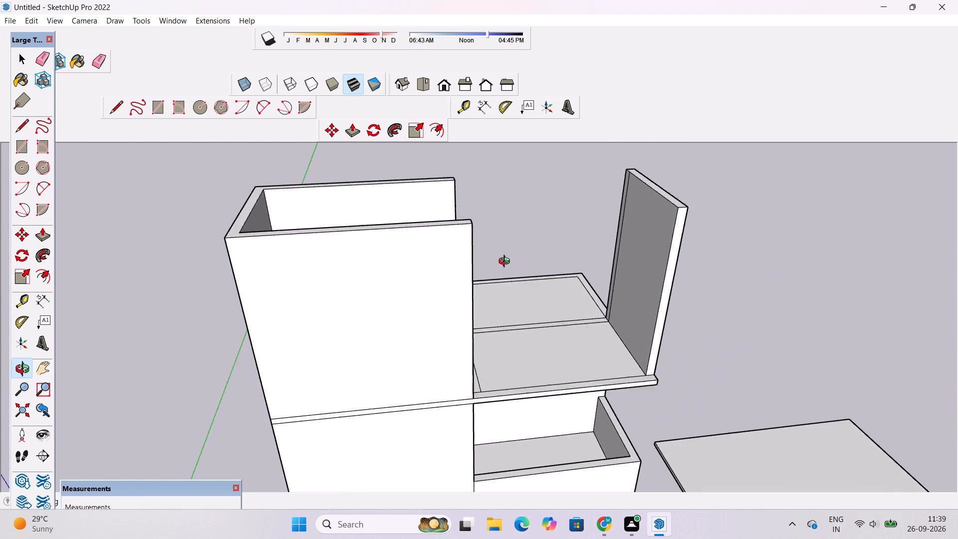
scroll(506, 263, "down", 2)
scroll(542, 330, "up", 2)
left_click_drag(563, 369, 582, 411)
left_click_drag(583, 412, 536, 371, "shift")
left_click_drag(521, 361, 514, 417)
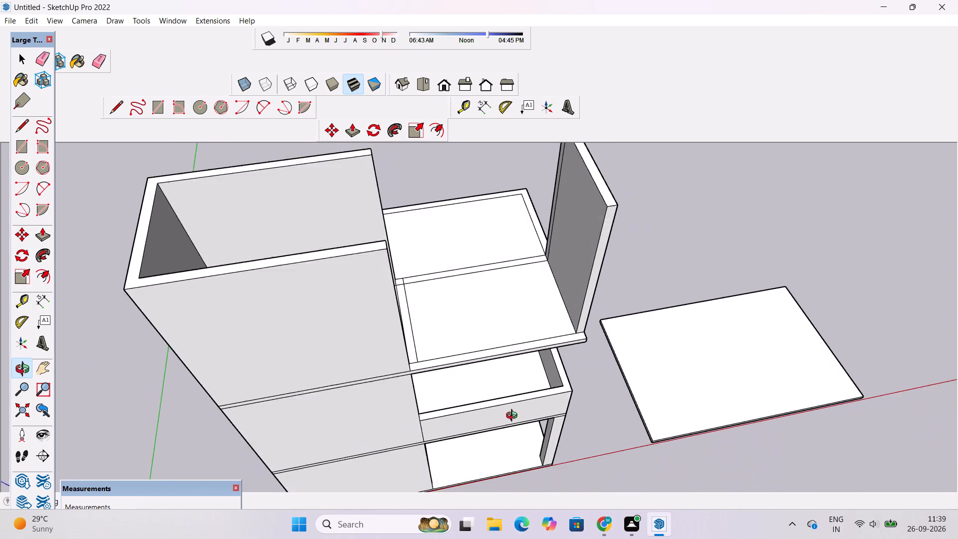
Examine the open roof slab's front edge strip between the U-shaped walls and the raised side wall, comparing it with the balcony below.
left_click_drag(514, 417, 513, 419)
scroll(465, 363, "up", 2)
left_click_drag(453, 359, 416, 333)
left_click_drag(429, 356, 423, 340)
left_click(423, 340)
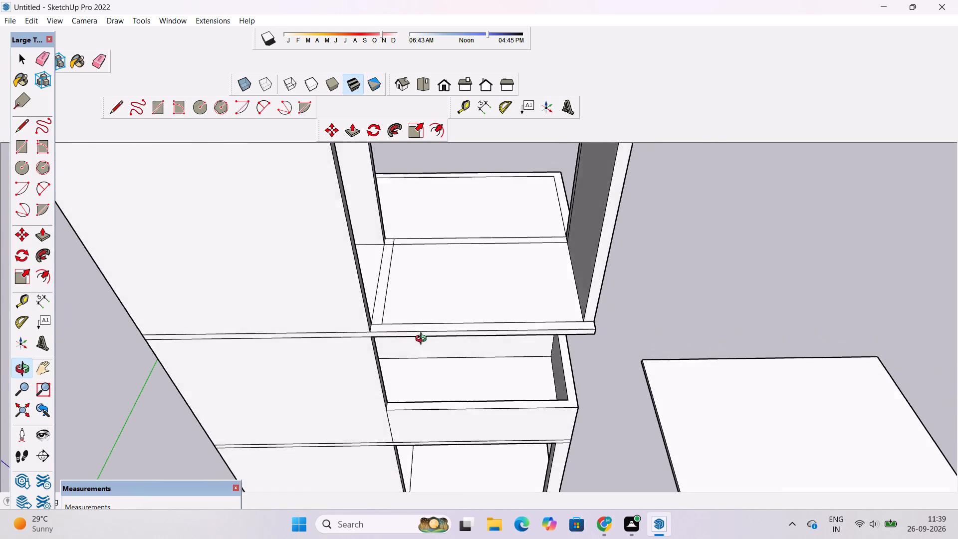
left_click_drag(423, 340, 435, 363, "shift")
left_click_drag(503, 345, 464, 377, "shift")
scroll(453, 366, "down", 5)
left_click_drag(452, 364, 450, 334)
left_click_drag(450, 334, 415, 345, "shift")
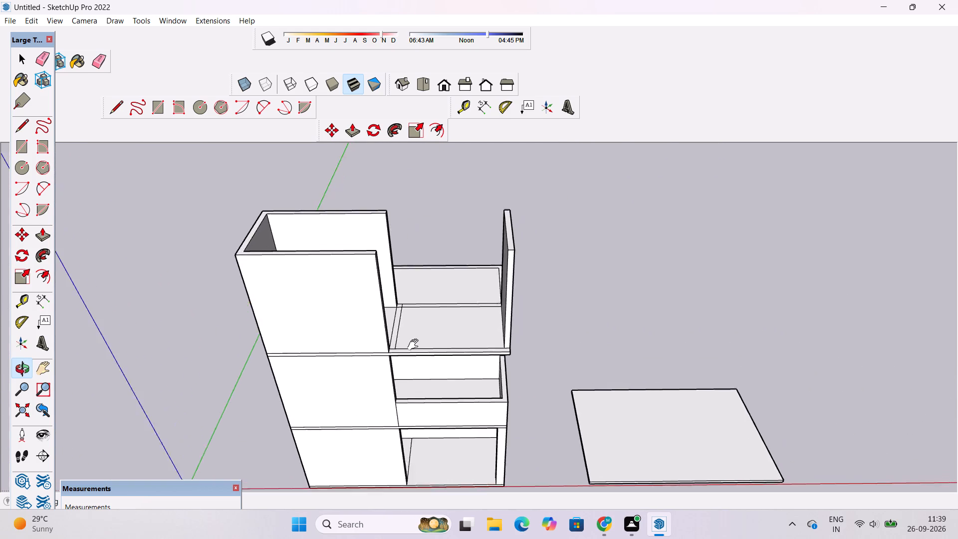
left_click_drag(415, 345, 413, 346, "shift")
left_click_drag(425, 378, 434, 407)
left_click_drag(466, 365, 463, 388)
scroll(463, 382, "up", 2)
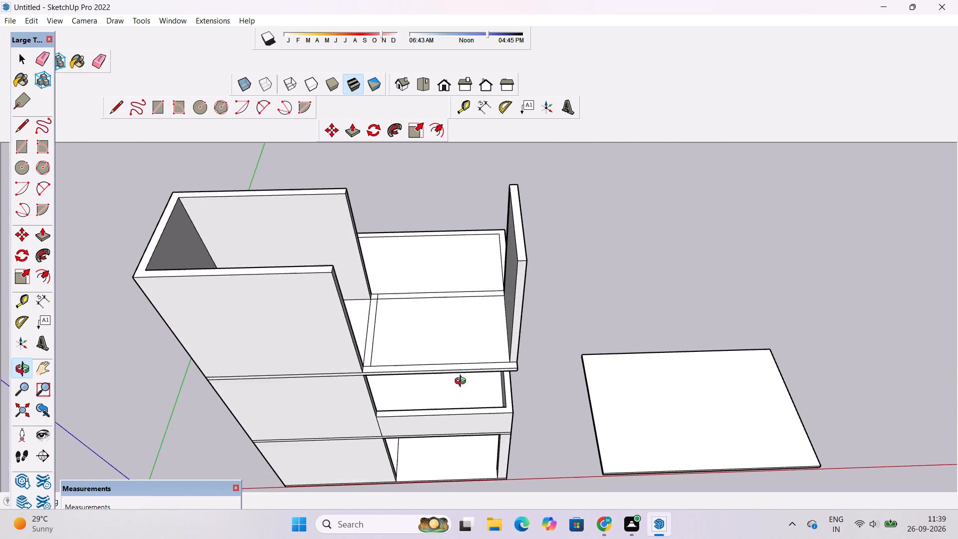
left_click_drag(463, 382, 465, 393)
scroll(465, 393, "up", 1)
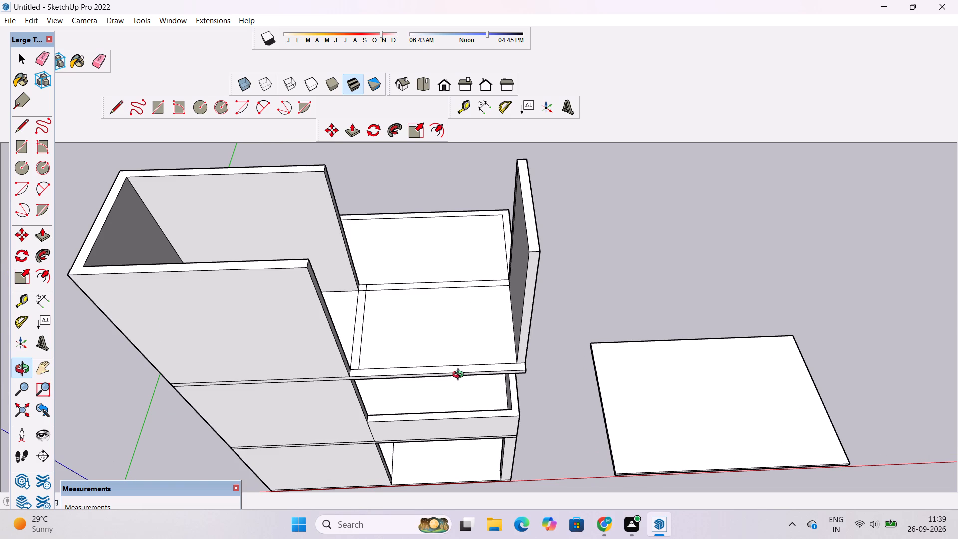
left_click_drag(467, 373, 467, 382, "shift")
left_click_drag(467, 385, 466, 379)
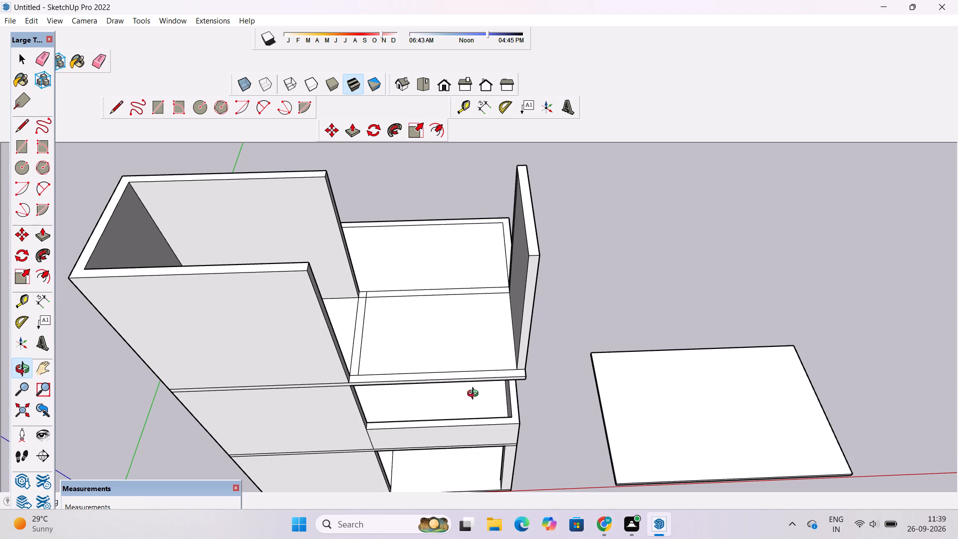
scroll(475, 395, "down", 2)
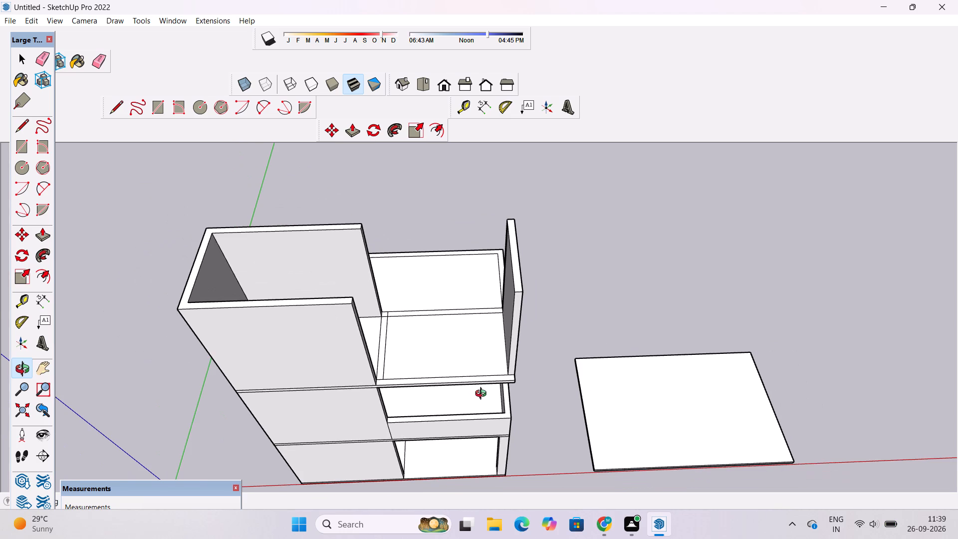
scroll(483, 395, "down", 1)
scroll(485, 399, "up", 4)
scroll(485, 399, "down", 4)
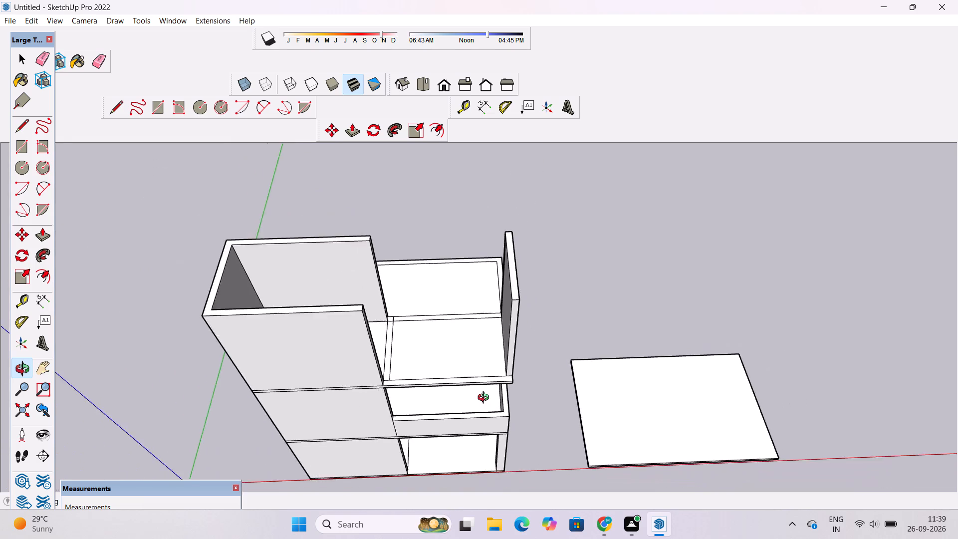
scroll(485, 399, "up", 4)
scroll(485, 399, "down", 3)
scroll(485, 399, "up", 2)
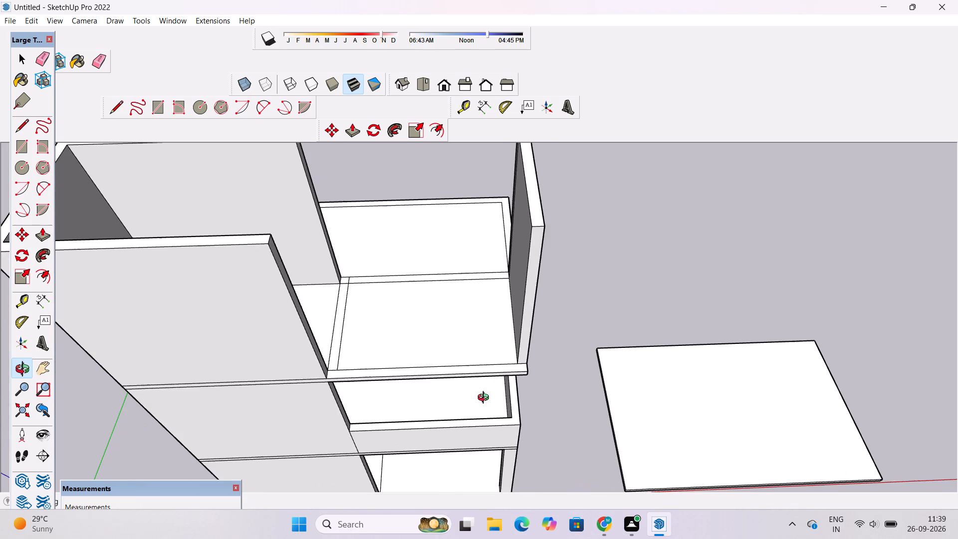
left_click_drag(487, 407, 493, 407, "shift")
left_click(493, 407, "shift")
left_click_drag(491, 413, 489, 400)
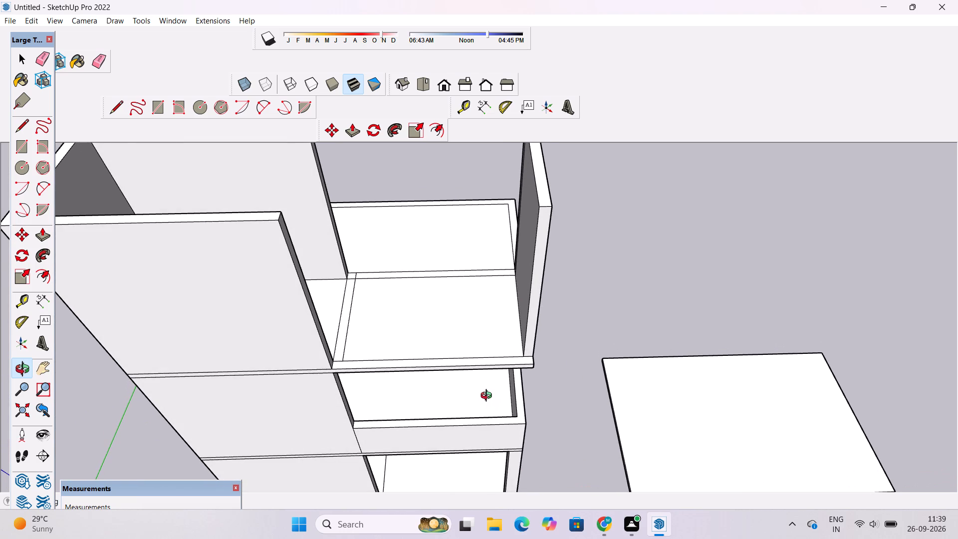
scroll(488, 397, "up", 3)
scroll(488, 397, "down", 3)
left_click_drag(488, 397, 484, 407)
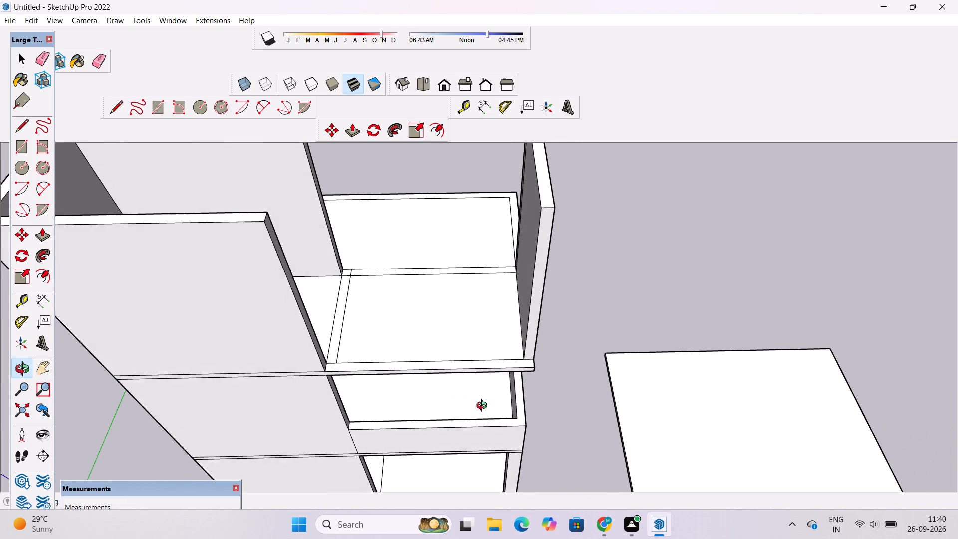
left_click_drag(484, 407, 478, 411)
left_click(477, 411)
scroll(398, 408, "up", 2)
left_click_drag(397, 408, 424, 415, "shift")
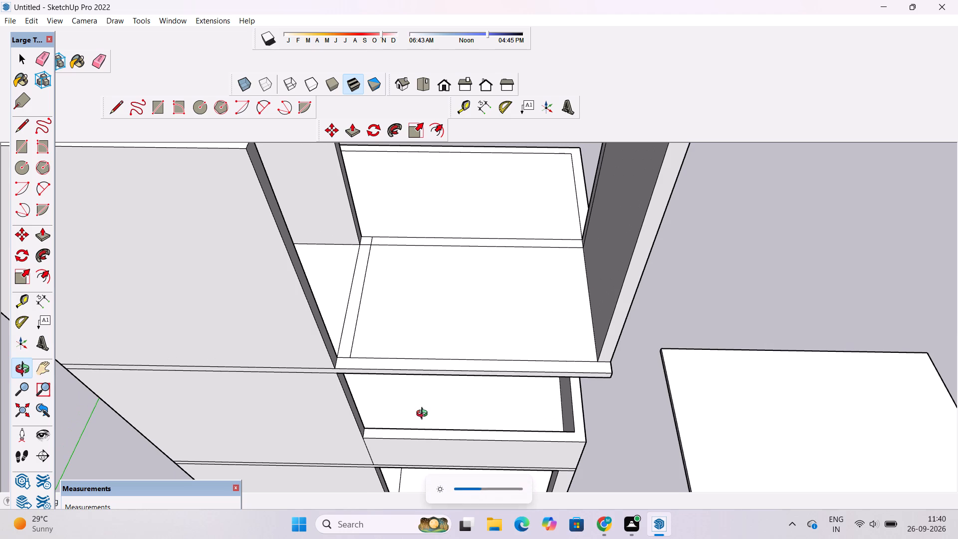
left_click_drag(424, 415, 437, 436, "shift")
left_click_drag(438, 438, 449, 401)
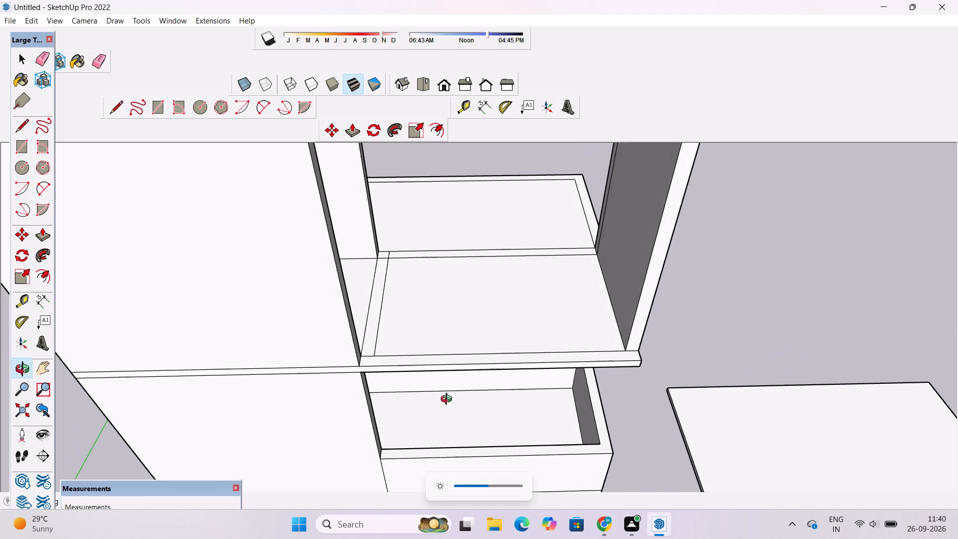
scroll(449, 399, "down", 2)
left_click_drag(449, 399, 435, 419, "shift")
scroll(435, 419, "up", 2)
left_click_drag(434, 419, 433, 403)
left_click(433, 401)
scroll(433, 401, "up", 2)
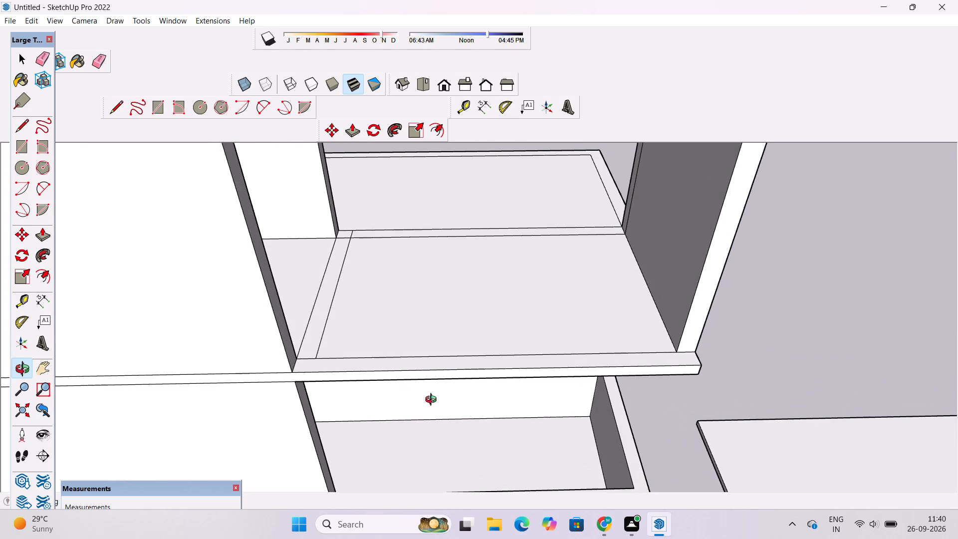
left_click_drag(433, 401, 439, 418, "shift")
left_click_drag(439, 418, 438, 405)
scroll(438, 405, "down", 5)
left_click_drag(438, 404, 439, 406)
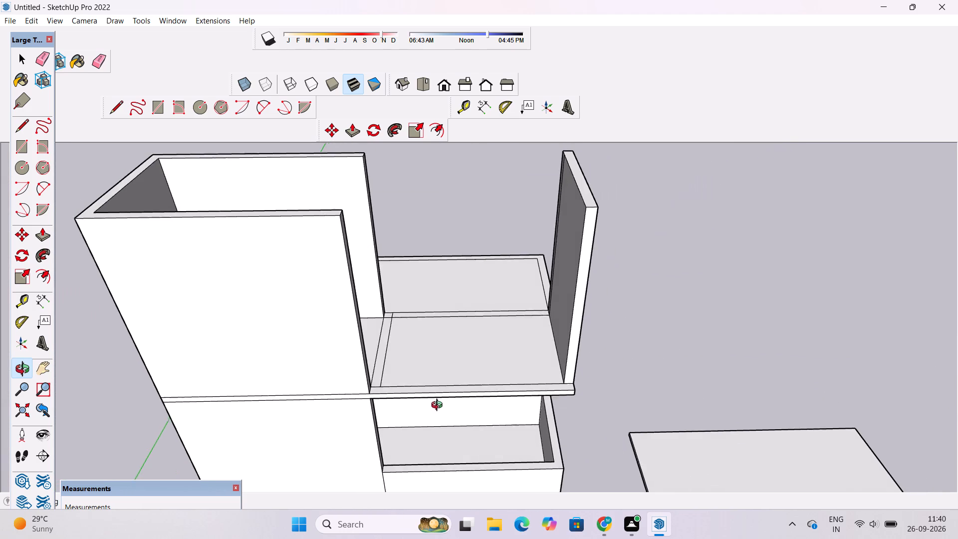
left_click_drag(439, 406, 442, 436)
left_click_drag(443, 436, 425, 415, "shift")
left_click_drag(425, 415, 428, 443, "shift")
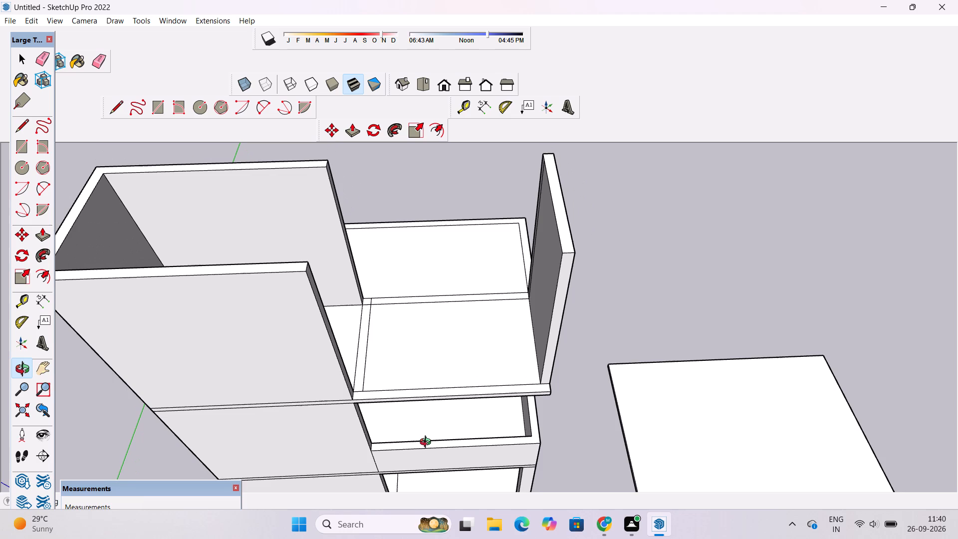
Raise the roof slab's front wall strip between the U-shaped walls and the side wall by 9' with Push/Pull.
key("p")
left_click(452, 392)
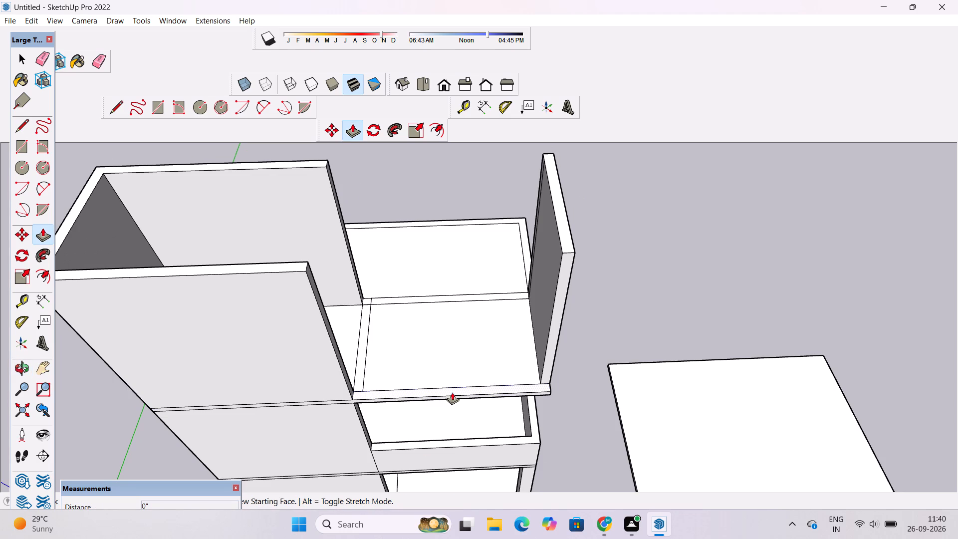
scroll(452, 385, "up", 2)
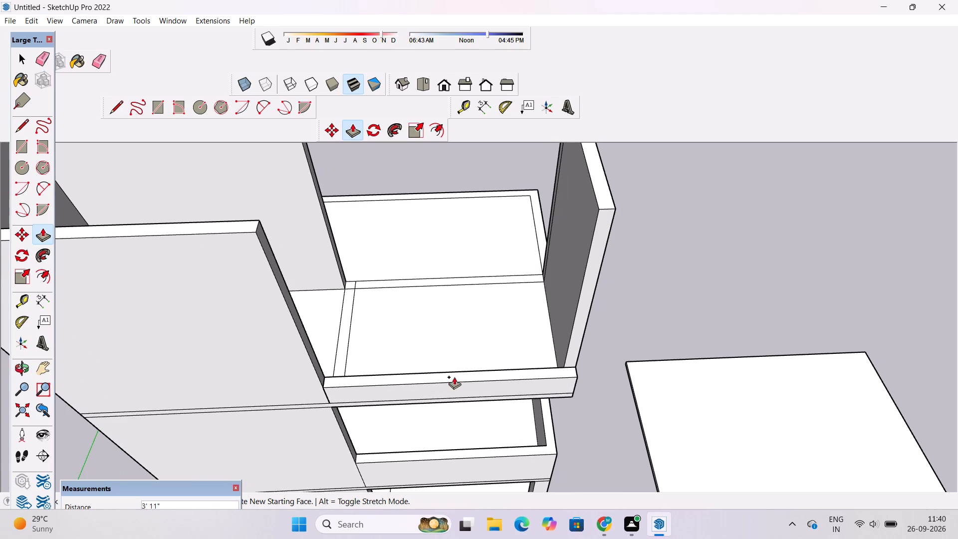
scroll(454, 377, "down", 3)
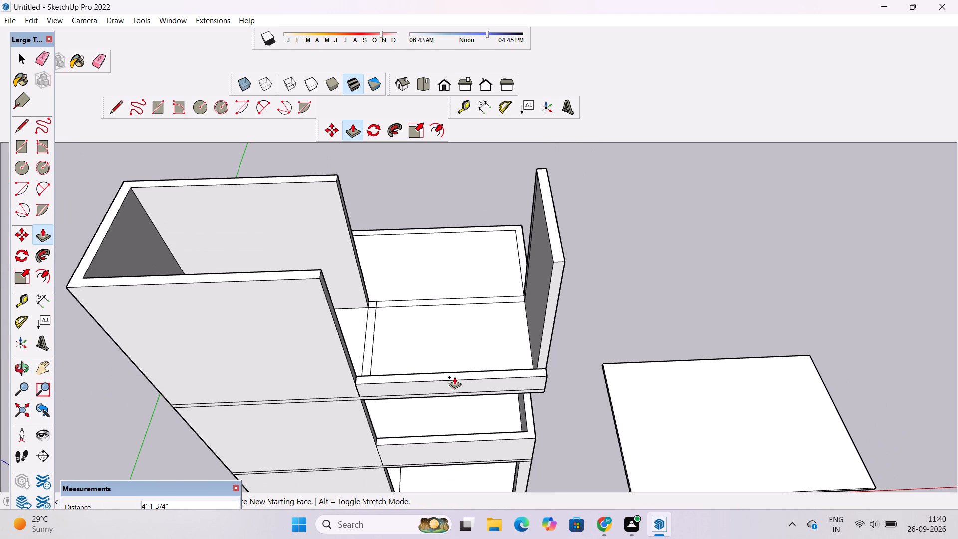
scroll(454, 377, "up", 2)
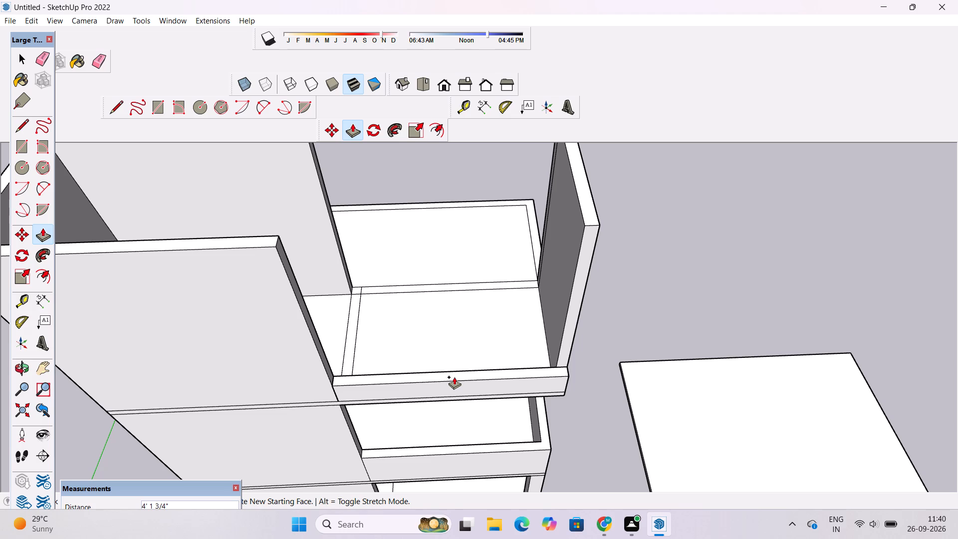
scroll(454, 377, "down", 2)
scroll(454, 377, "up", 3)
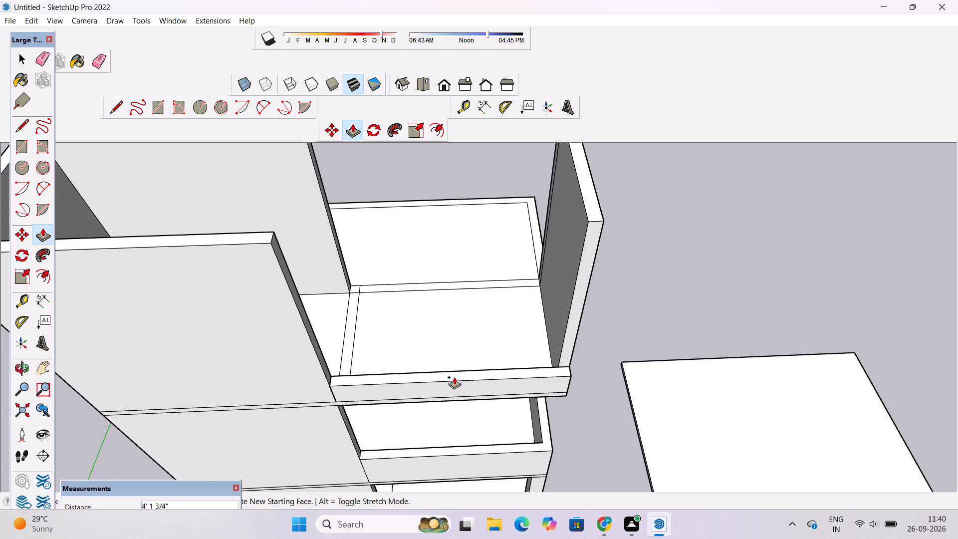
scroll(454, 377, "down", 4)
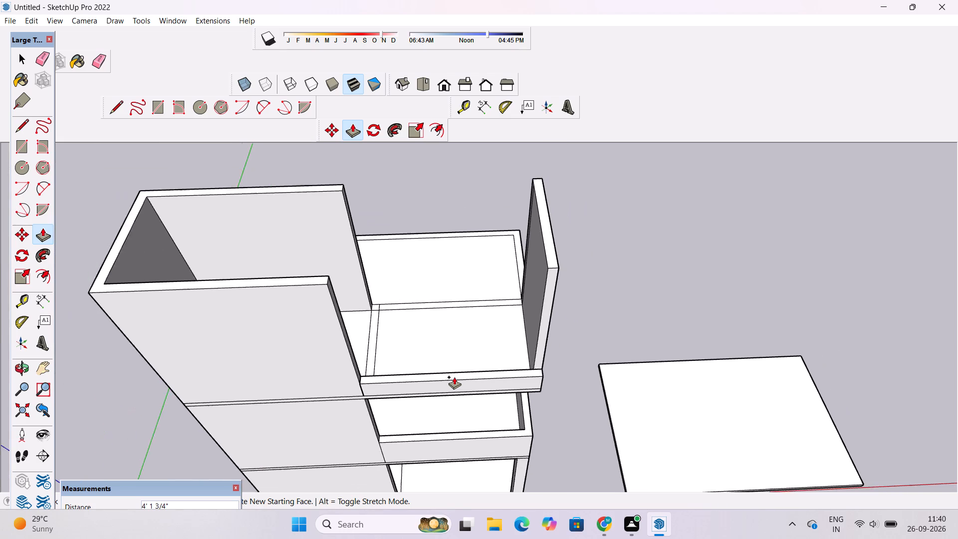
scroll(454, 377, "up", 3)
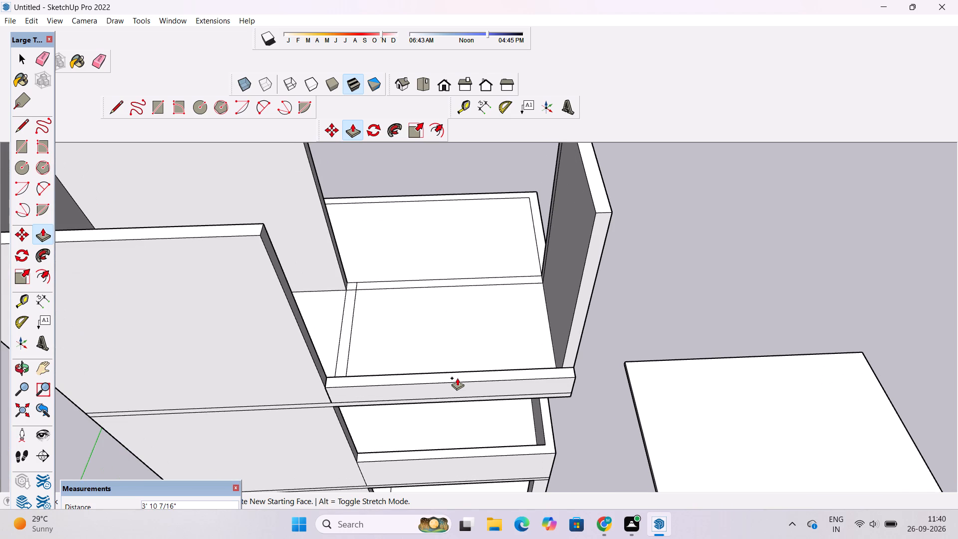
scroll(457, 378, "down", 2)
scroll(457, 378, "up", 3)
scroll(457, 378, "down", 2)
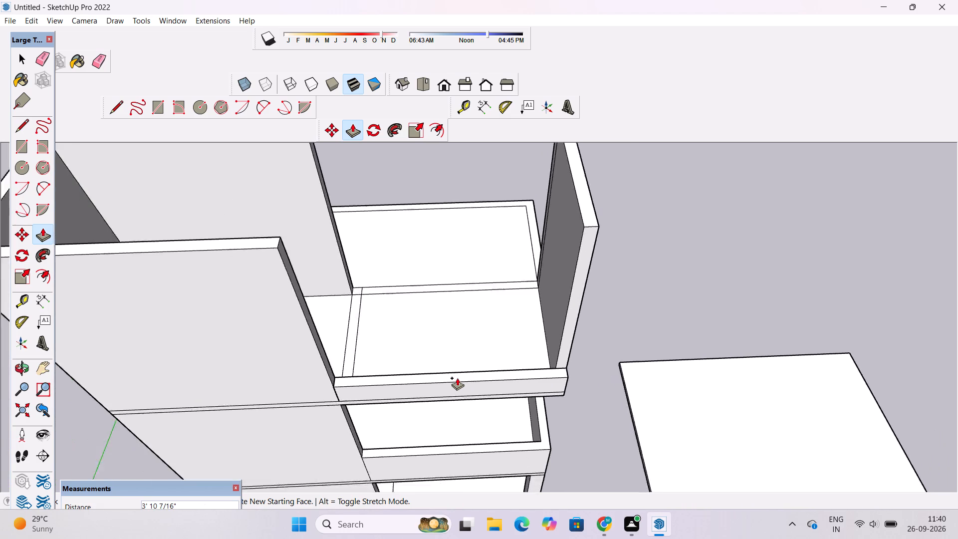
scroll(457, 378, "down", 7)
scroll(465, 374, "up", 4)
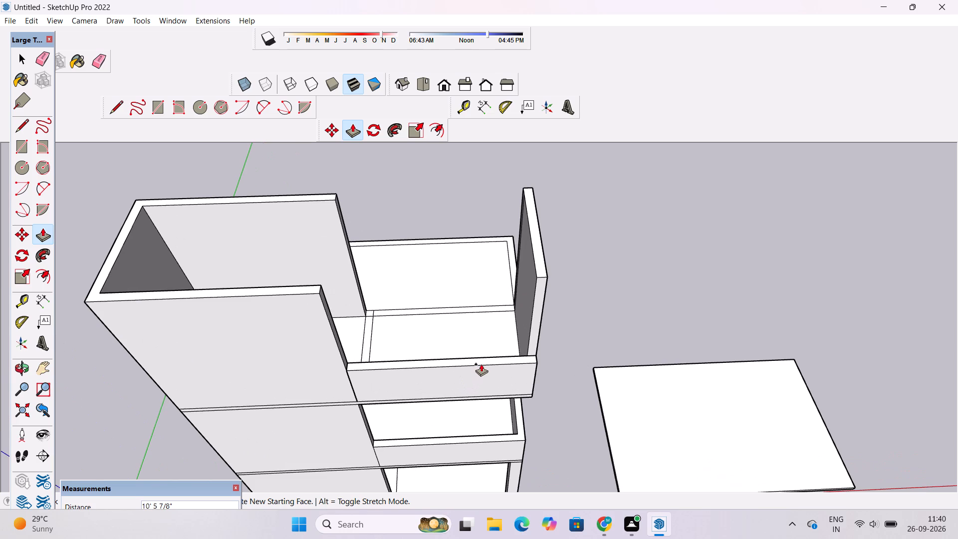
scroll(481, 364, "down", 2)
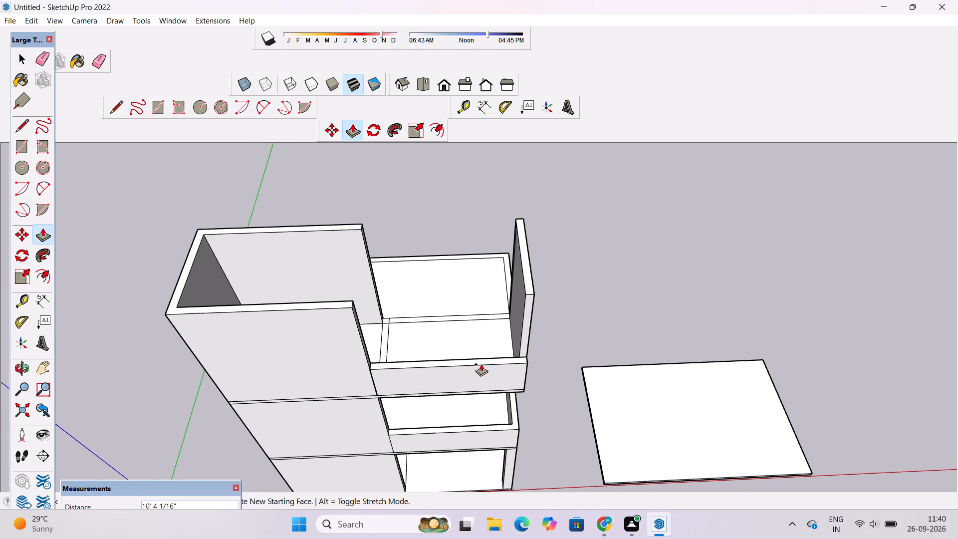
scroll(481, 364, "up", 1)
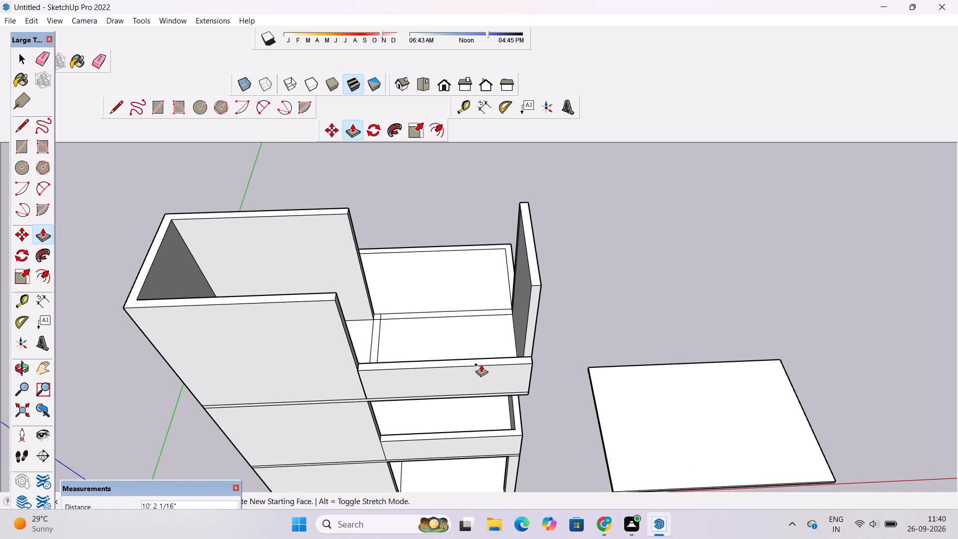
scroll(481, 364, "down", 2)
scroll(481, 364, "up", 2)
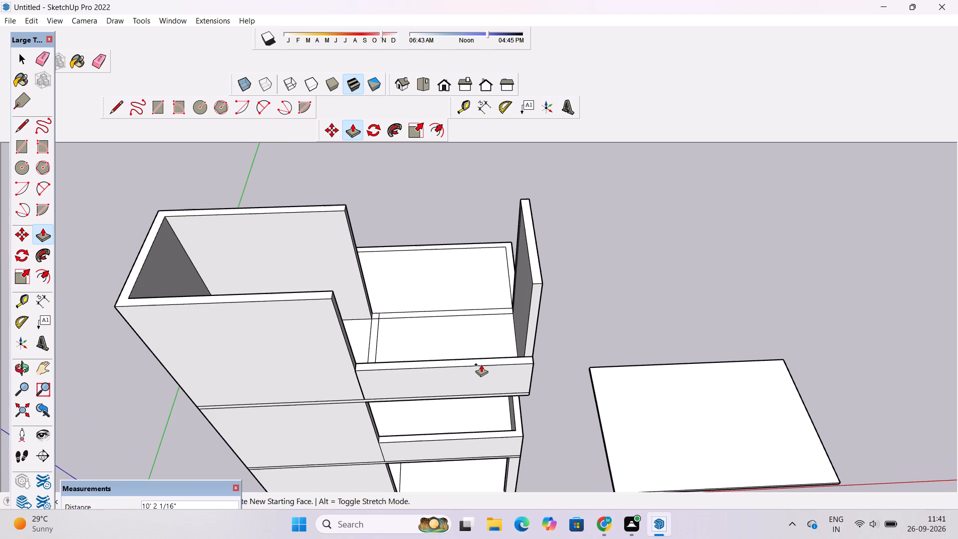
scroll(481, 364, "down", 2)
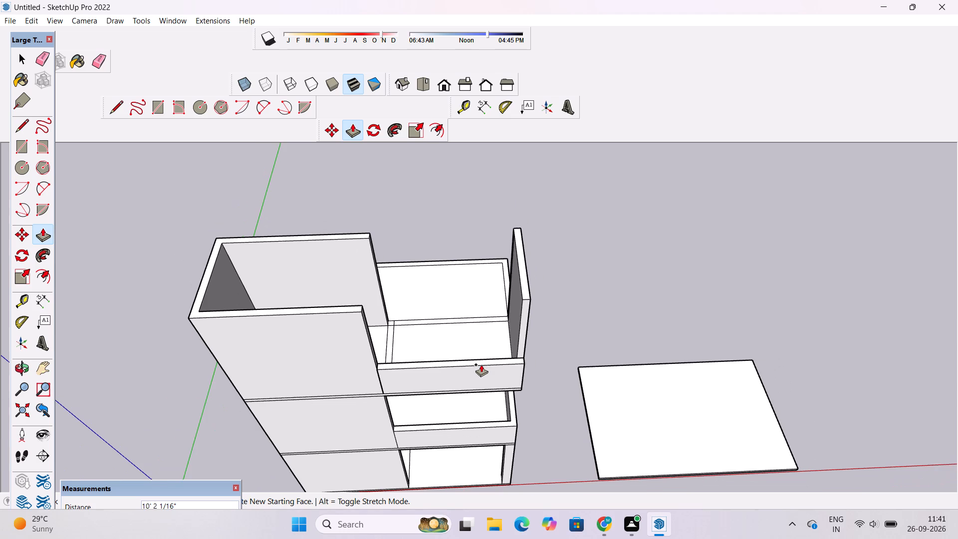
scroll(482, 366, "down", 2)
scroll(486, 365, "up", 4)
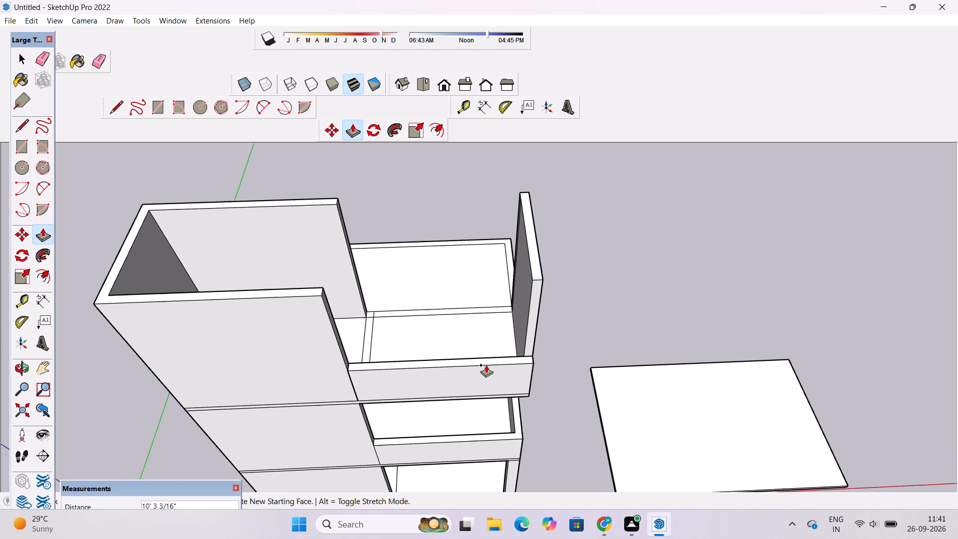
scroll(486, 365, "up", 3)
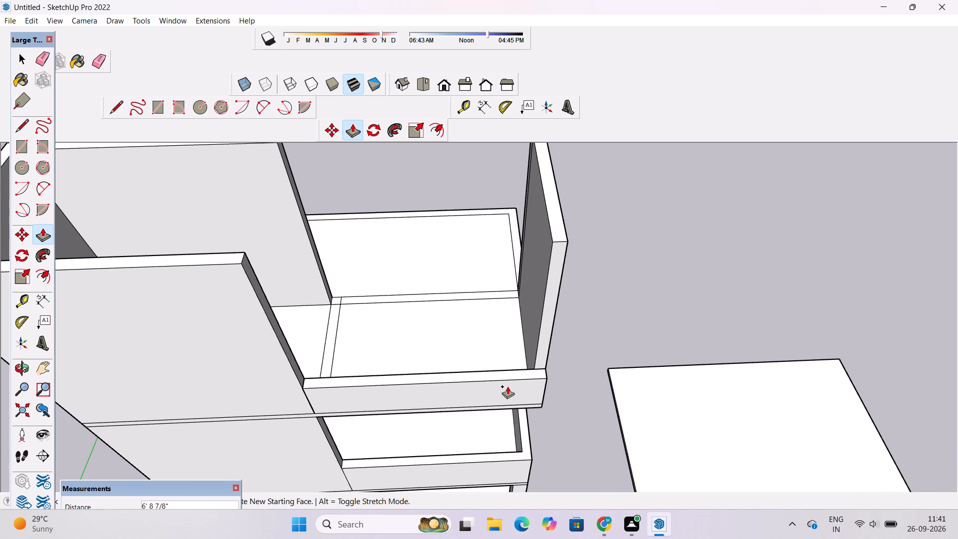
type("9'")
key("Return")
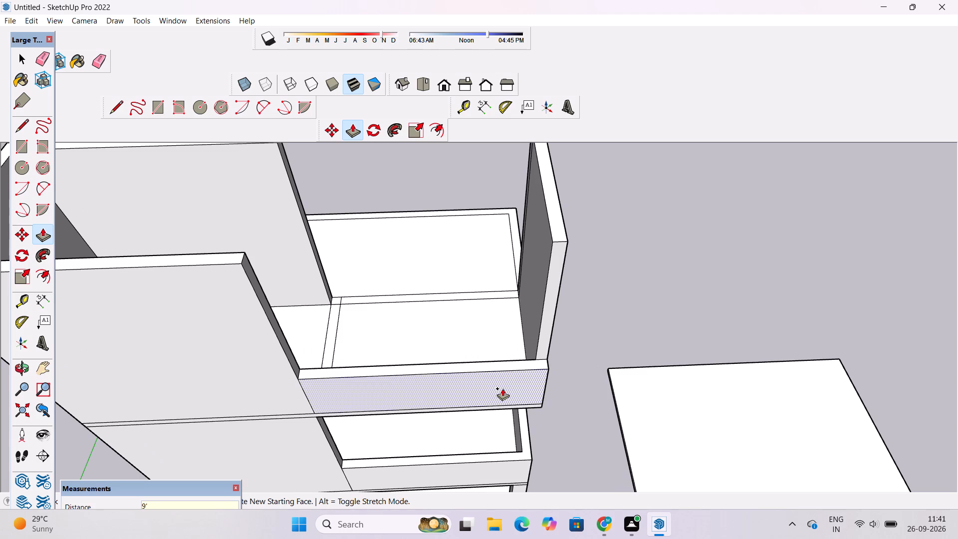
Examine the raised front wall from the front and the outer side, against the side wall and the balcony below.
scroll(503, 389, "down", 1)
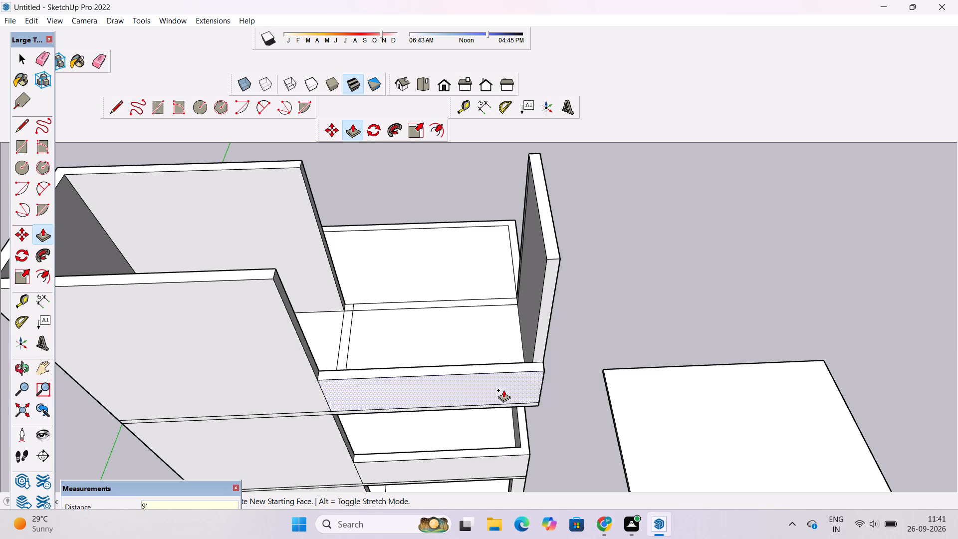
scroll(503, 390, "up", 1)
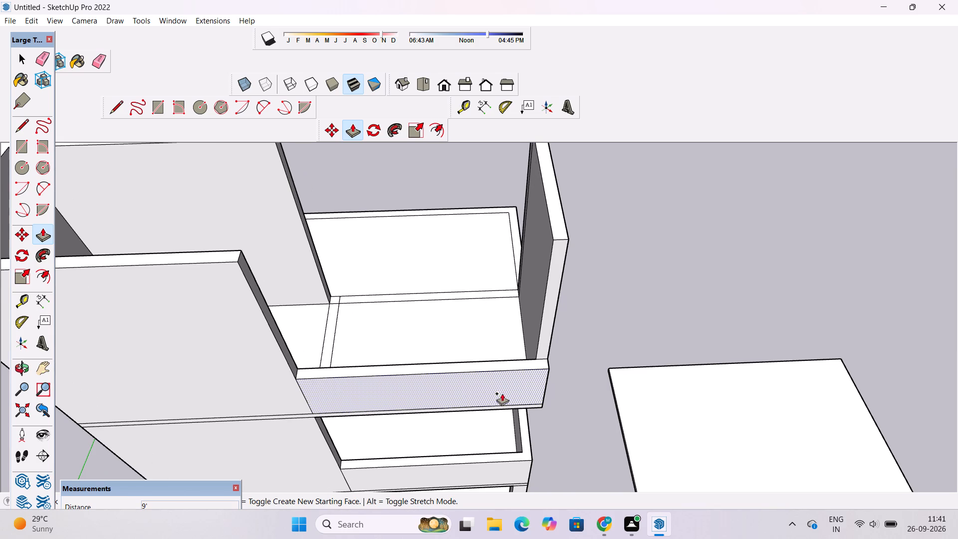
key("o")
scroll(492, 405, "down", 4)
left_click_drag(582, 392, 456, 316)
scroll(465, 377, "up", 3)
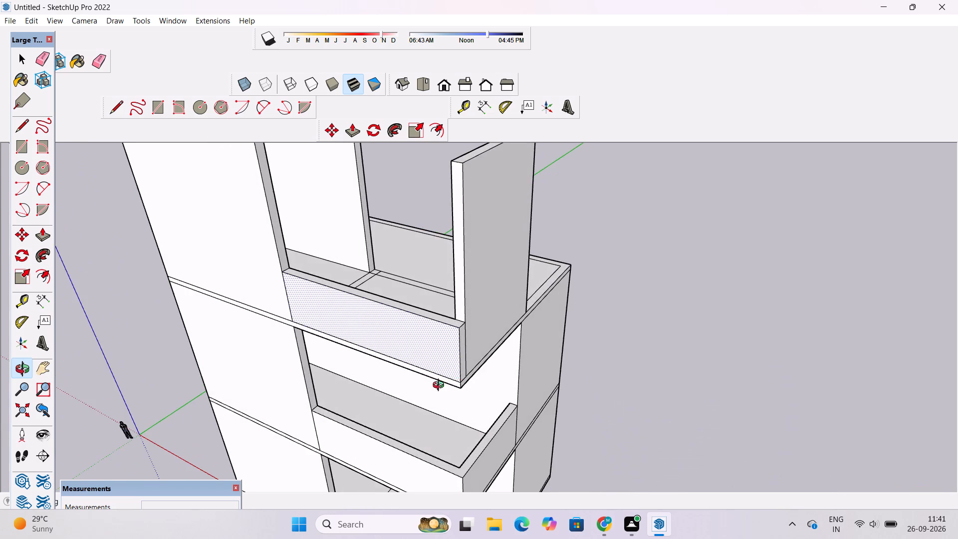
left_click_drag(440, 387, 571, 384)
left_click_drag(545, 389, 545, 367)
left_click(545, 366)
scroll(545, 365, "down", 3)
left_click_drag(540, 373, 542, 384, "shift")
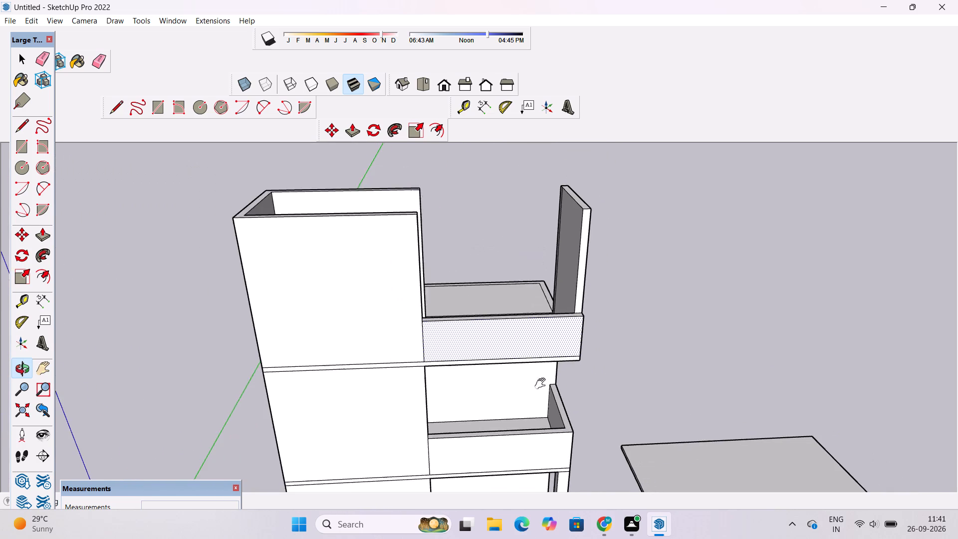
Examine the raised front wall strip and the balcony below from the front and around the tall block's closed side.
left_click_drag(542, 384, 542, 386, "shift")
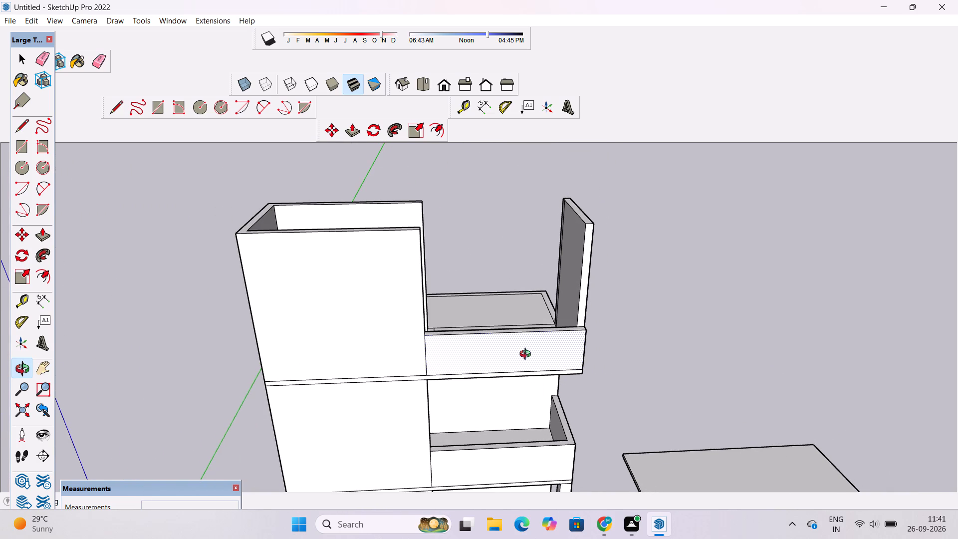
left_click_drag(527, 355, 525, 405)
scroll(520, 395, "up", 3)
left_click_drag(522, 381, 501, 377, "shift")
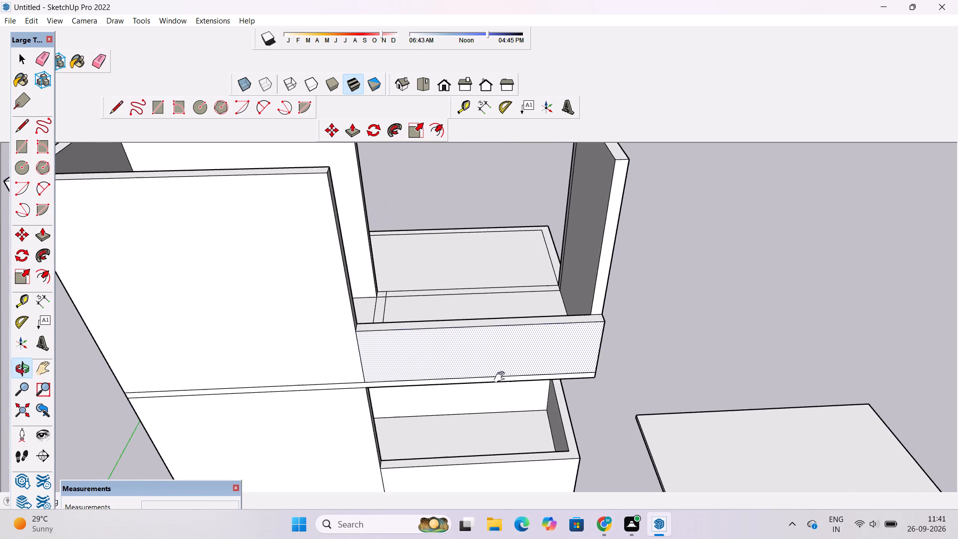
left_click_drag(501, 377, 495, 377, "shift")
left_click_drag(488, 375, 428, 403)
left_click_drag(271, 370, 512, 297)
left_click_drag(544, 308, 508, 322)
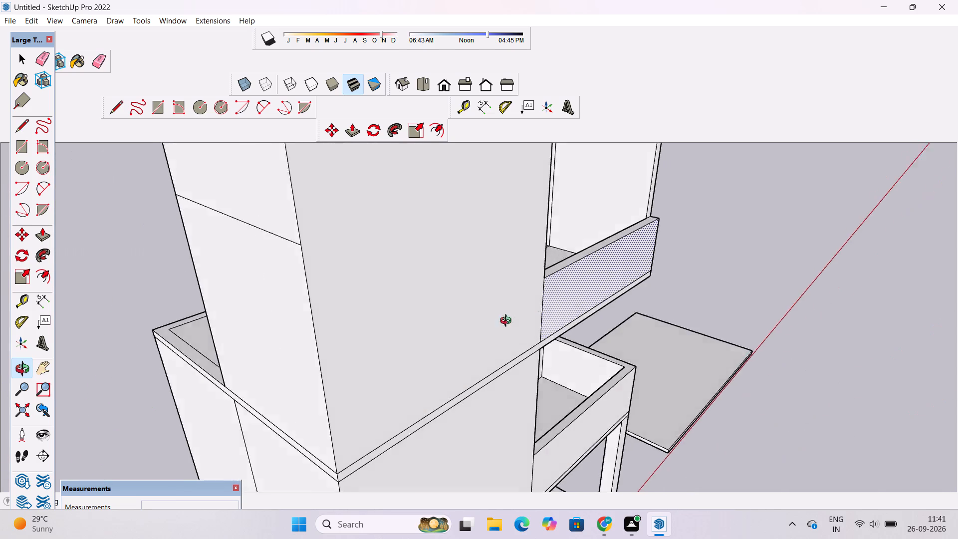
left_click_drag(508, 322, 443, 334)
left_click_drag(440, 335, 416, 369, "shift")
scroll(415, 369, "down", 4)
left_click_drag(565, 373, 492, 345)
left_click(490, 344)
scroll(456, 351, "up", 1)
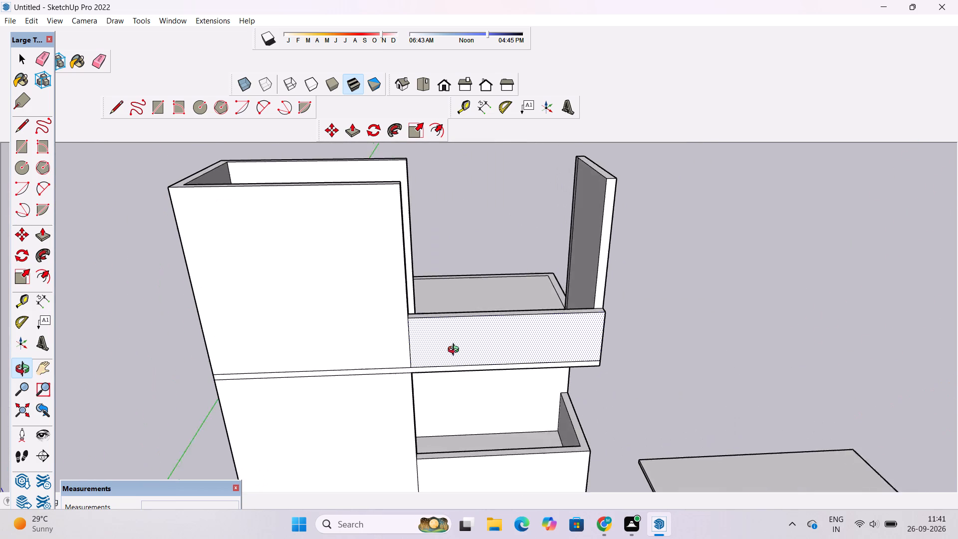
Examine up close where the raised front wall strip meets the tall U-shaped walls and the roof slab.
scroll(456, 351, "up", 1)
left_click_drag(456, 351, 450, 381, "shift")
scroll(354, 383, "up", 2)
left_click(358, 391, "shift")
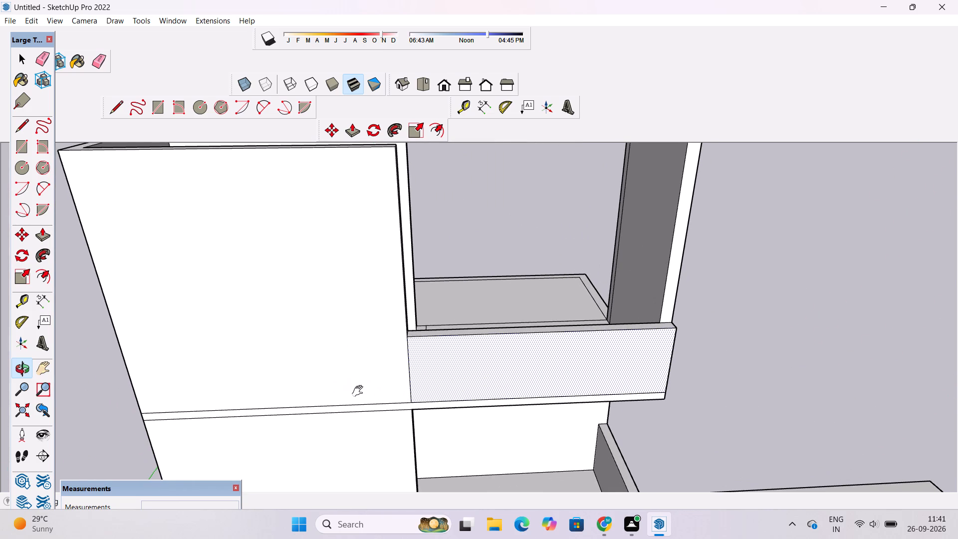
scroll(359, 392, "down", 3)
scroll(459, 331, "up", 4)
scroll(459, 331, "down", 3)
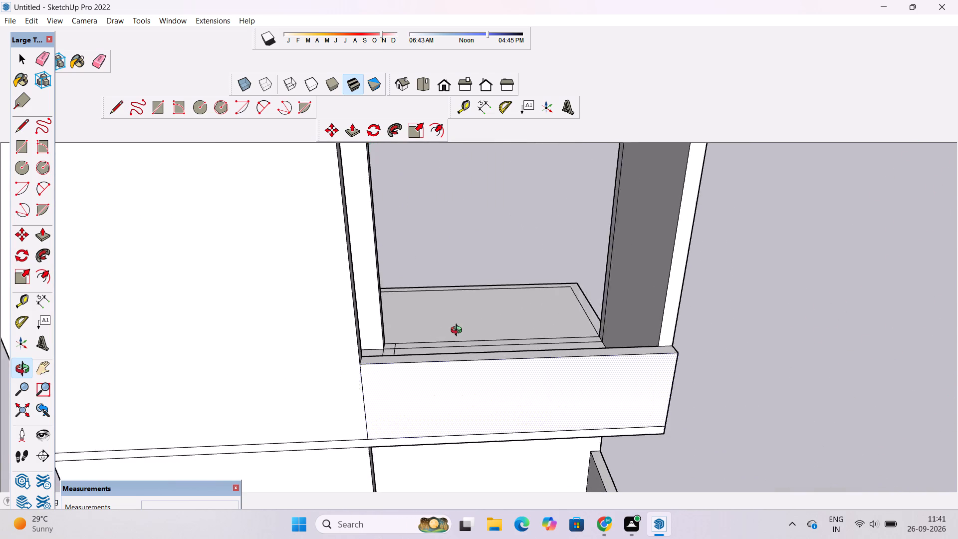
scroll(459, 331, "down", 2)
left_click_drag(375, 366, 370, 450)
left_click(370, 450)
left_click_drag(368, 437, 369, 419, "shift")
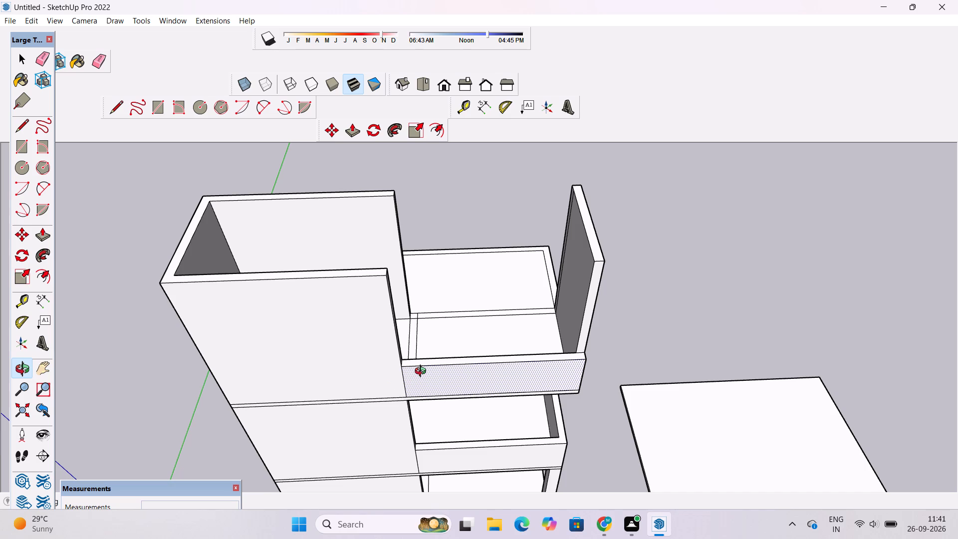
scroll(423, 372, "up", 1)
scroll(424, 373, "down", 1)
left_click_drag(391, 388, 465, 360)
left_click(465, 360)
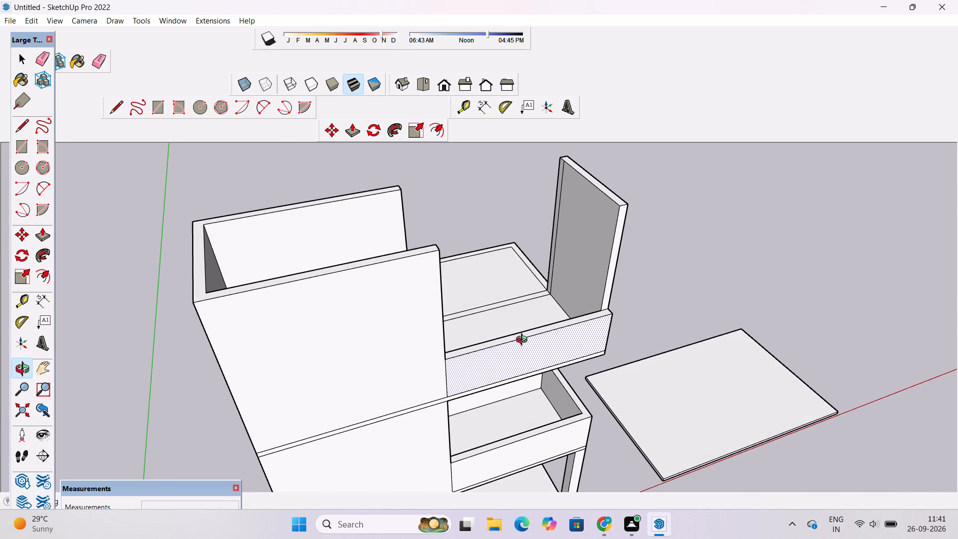
left_click_drag(576, 350, 515, 366)
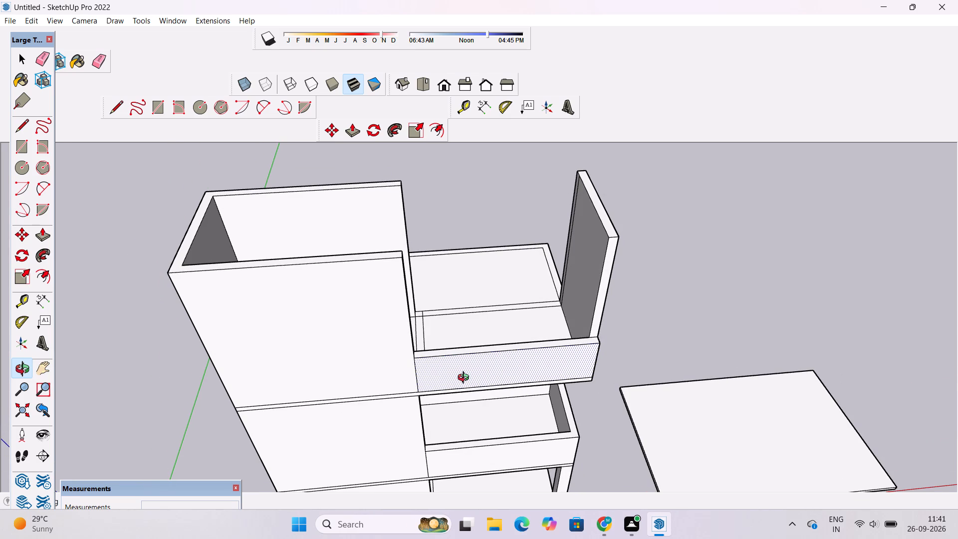
Examine the front wall strip's top edge and the roof slab behind it from above and at eye level.
scroll(464, 379, "down", 2)
scroll(459, 373, "up", 3)
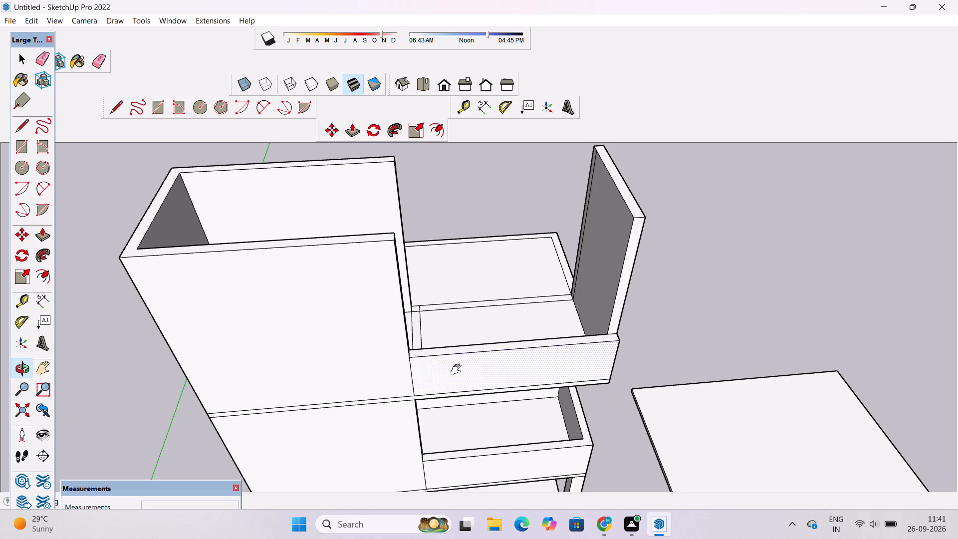
left_click_drag(458, 370, 429, 386, "shift")
scroll(420, 389, "up", 3)
left_click_drag(417, 391, 400, 363)
left_click(400, 362)
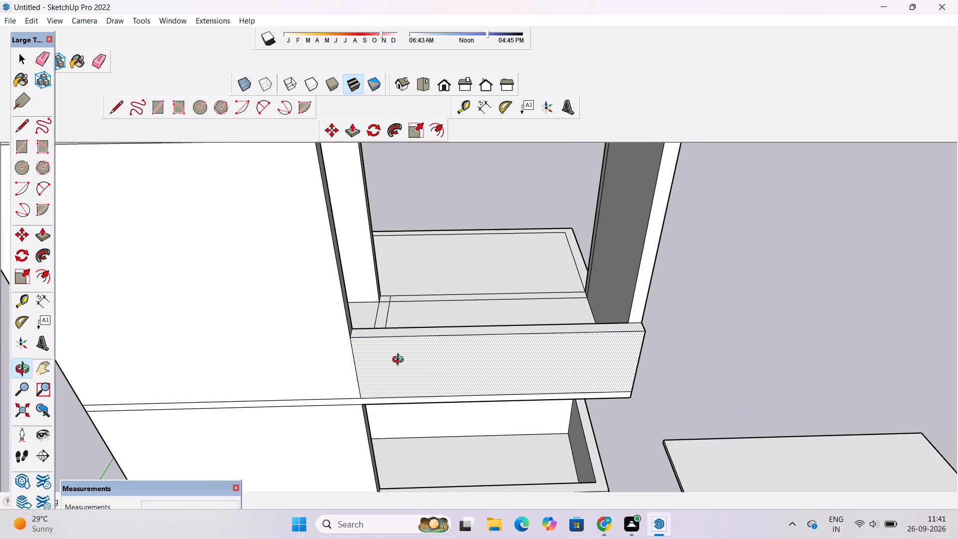
left_click_drag(401, 361, 402, 421, "shift")
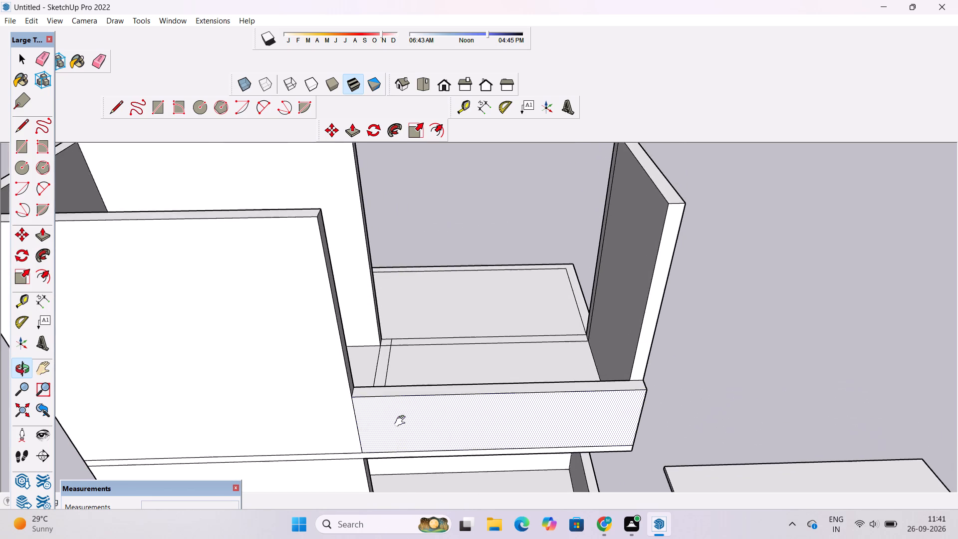
left_click_drag(402, 421, 402, 422, "shift")
left_click_drag(402, 422, 401, 356)
left_click_drag(401, 352, 401, 375, "shift")
left_click(401, 375, "shift")
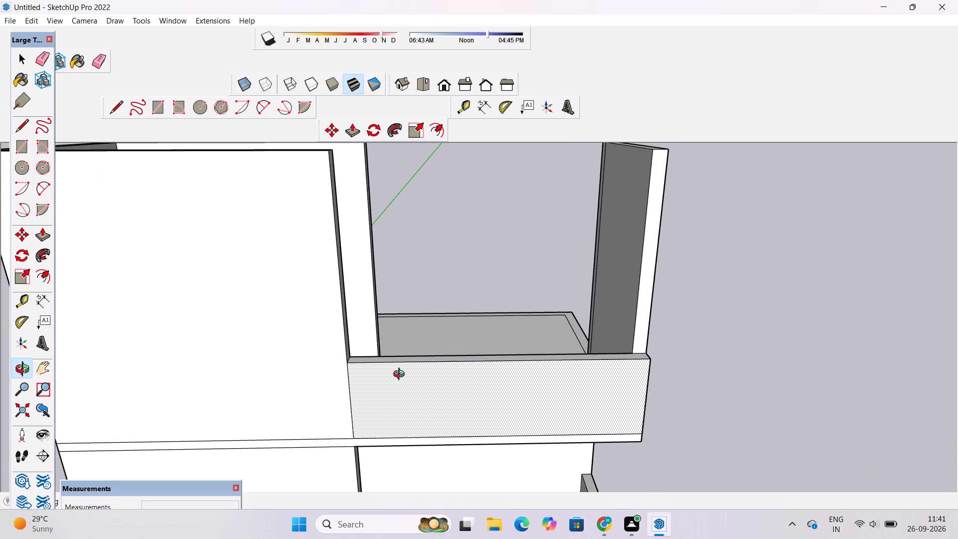
scroll(401, 375, "down", 3)
left_click_drag(402, 378, 401, 351)
scroll(401, 351, "up", 1)
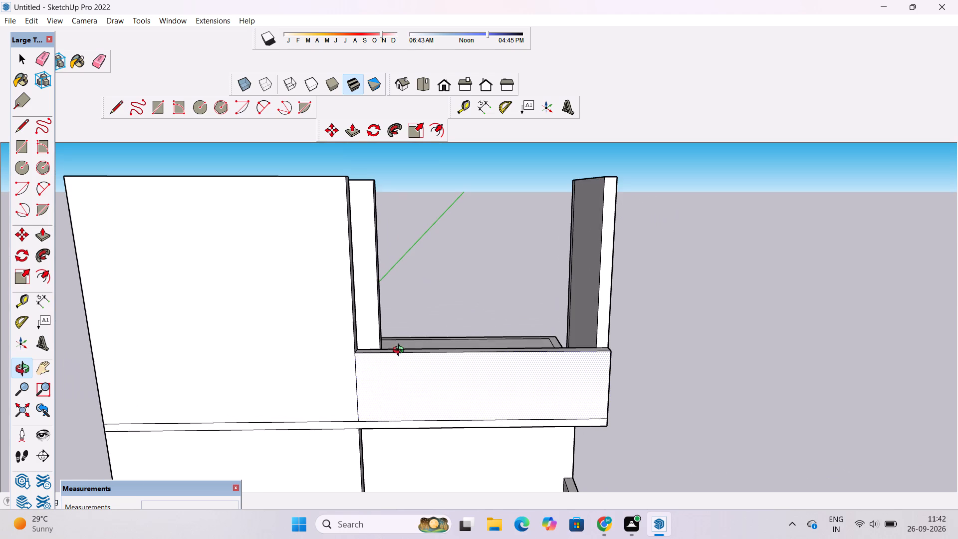
Examine the top level from the side wall's outer side, from above and from the front.
left_click_drag(401, 351, 384, 377, "shift")
left_click(384, 377, "shift")
left_click_drag(596, 390, 476, 389)
left_click_drag(454, 386, 428, 386)
scroll(420, 385, "down", 4)
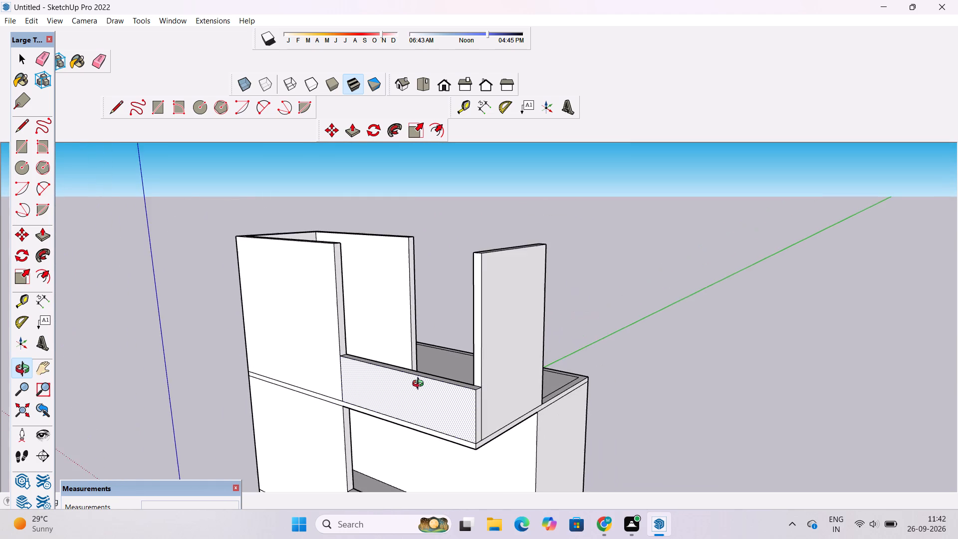
left_click_drag(443, 414, 522, 459)
scroll(561, 419, "up", 3)
scroll(497, 415, "down", 2)
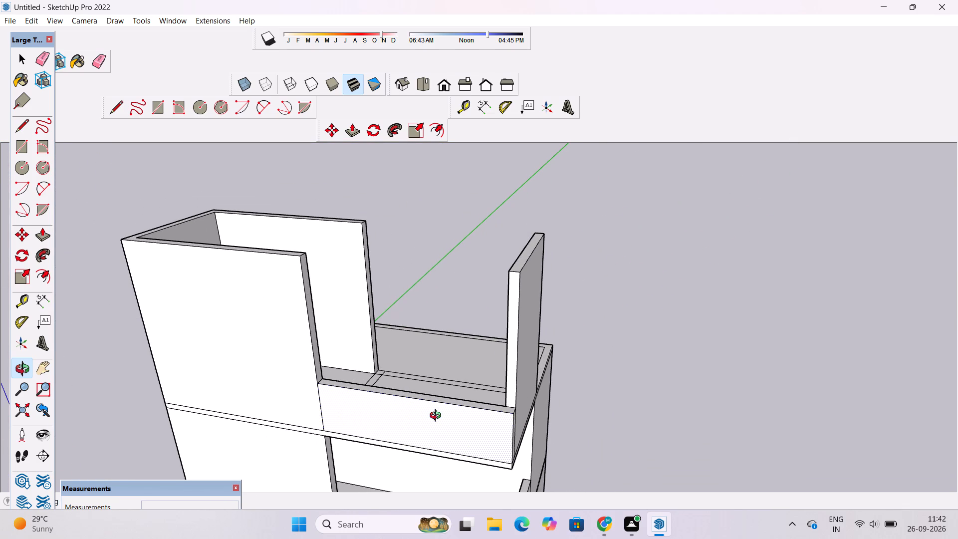
left_click_drag(438, 417, 457, 448)
scroll(452, 435, "down", 4)
left_click_drag(363, 379, 492, 404)
scroll(492, 404, "up", 1)
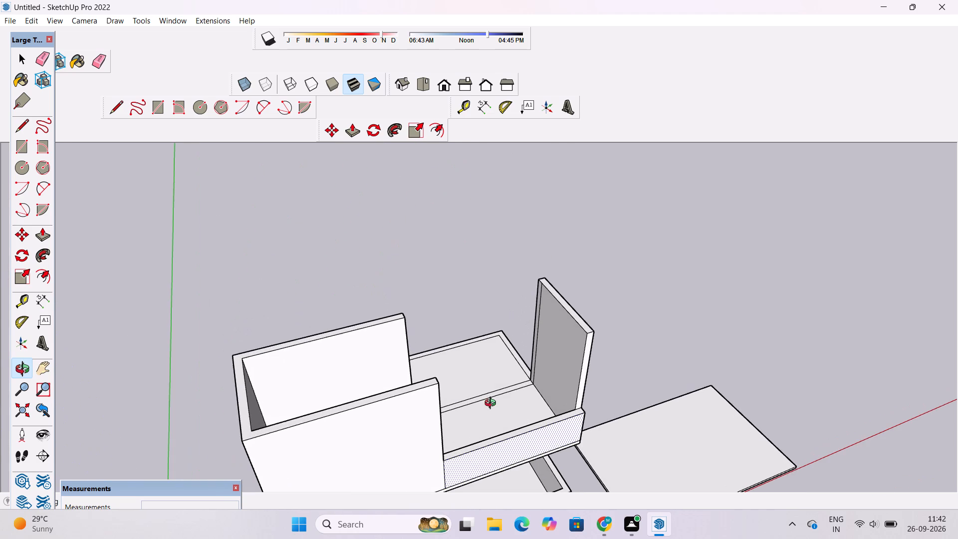
scroll(492, 404, "down", 1)
left_click_drag(491, 415, 479, 366)
left_click_drag(565, 319, 500, 356)
scroll(537, 315, "up", 4)
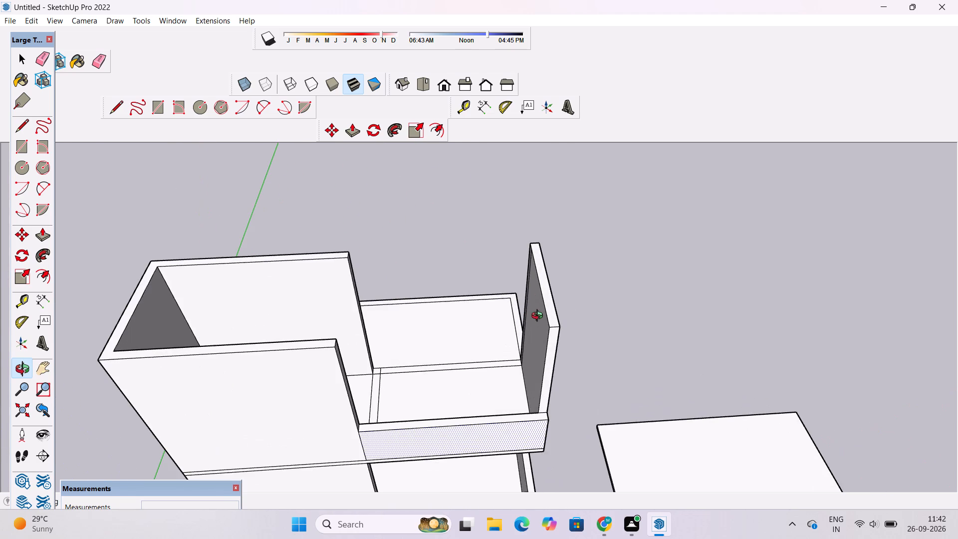
left_click_drag(534, 384, 541, 291)
scroll(541, 291, "down", 7)
left_click_drag(458, 375, 446, 337)
left_click_drag(435, 344, 458, 337, "shift")
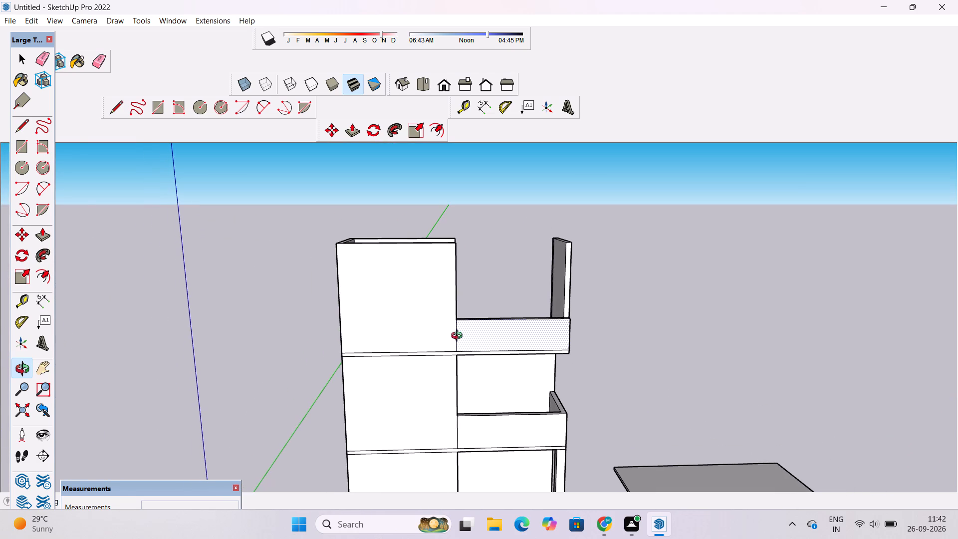
scroll(418, 302, "up", 3)
Place a horizontal guide line about 7' 2" below the top edge of the tall front wall with Tape Measure.
key("t")
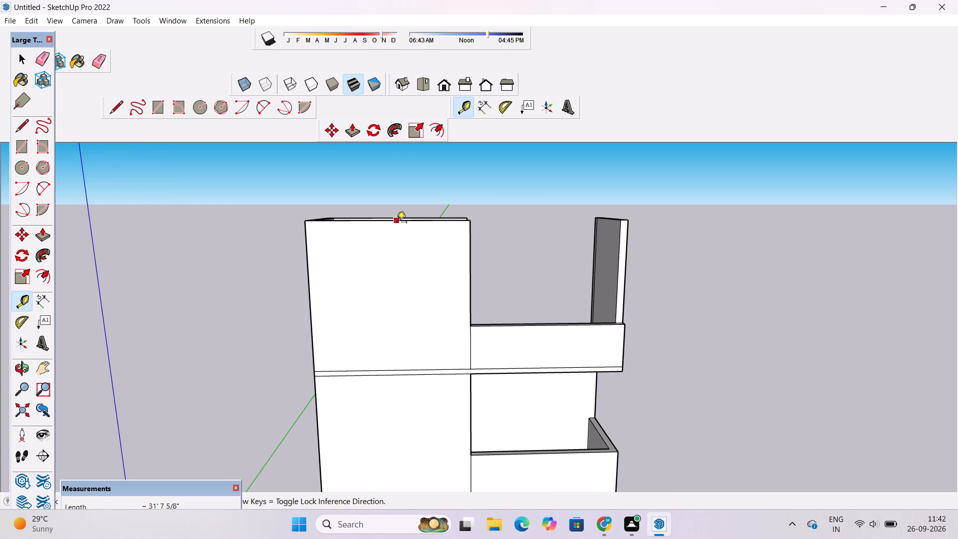
left_click(389, 223)
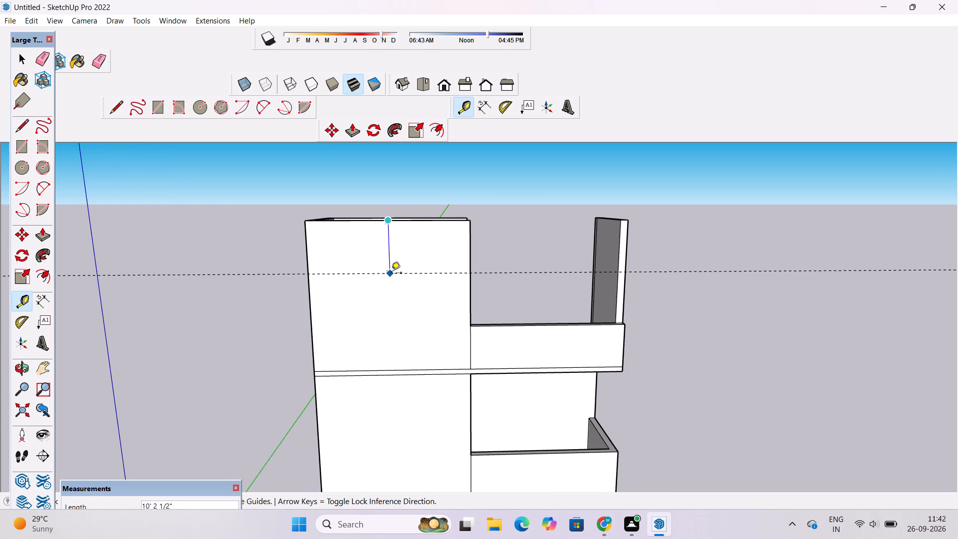
scroll(391, 273, "up", 3)
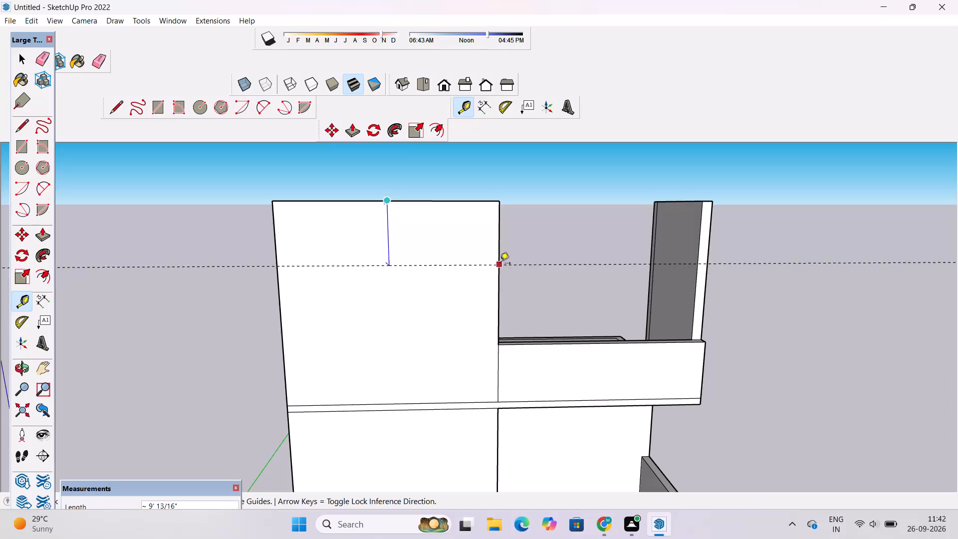
left_click(496, 252)
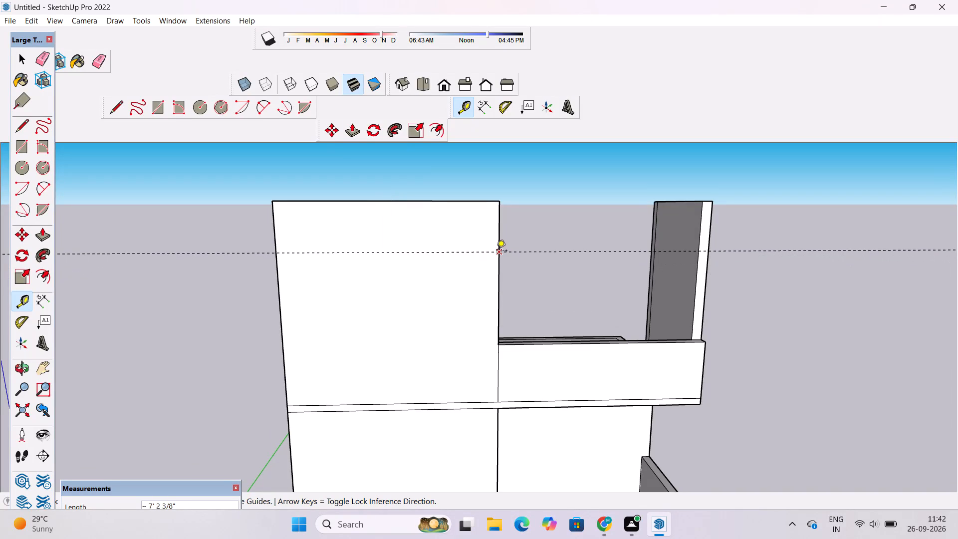
Place a second horizontal guide line 2' below the first guide on the tall front wall.
key("t")
left_click(420, 253)
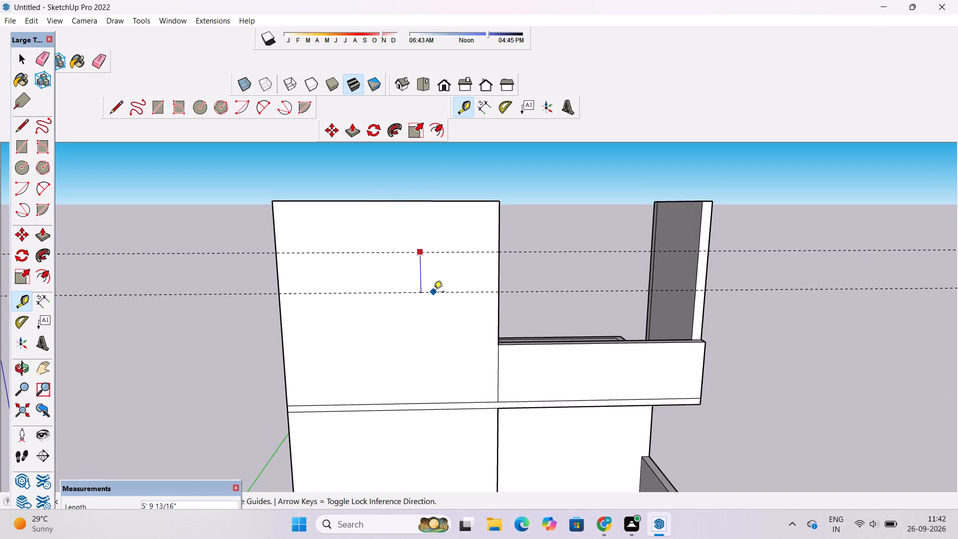
type("2'")
key("Return")
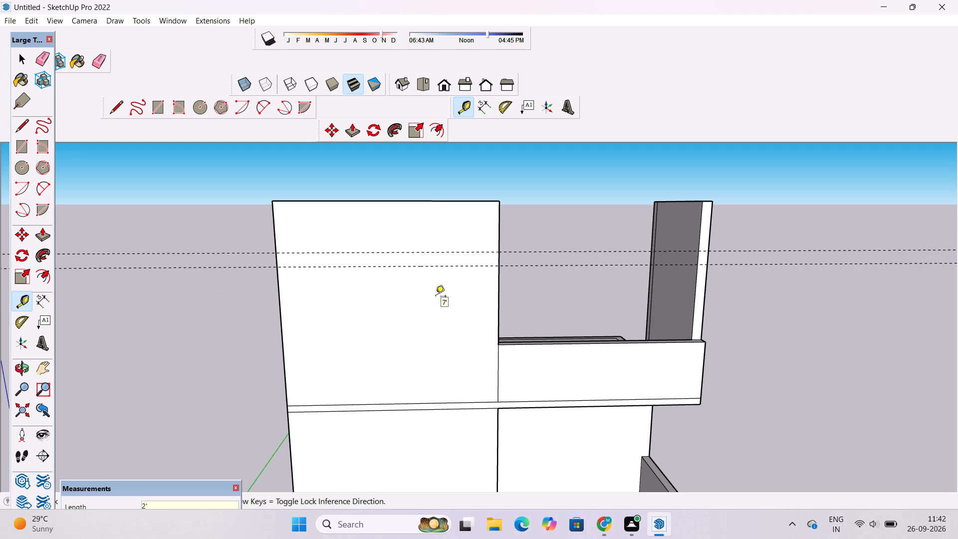
Erase the dividing lines across the tall front wall at both upper floor slab levels.
scroll(436, 297, "down", 2)
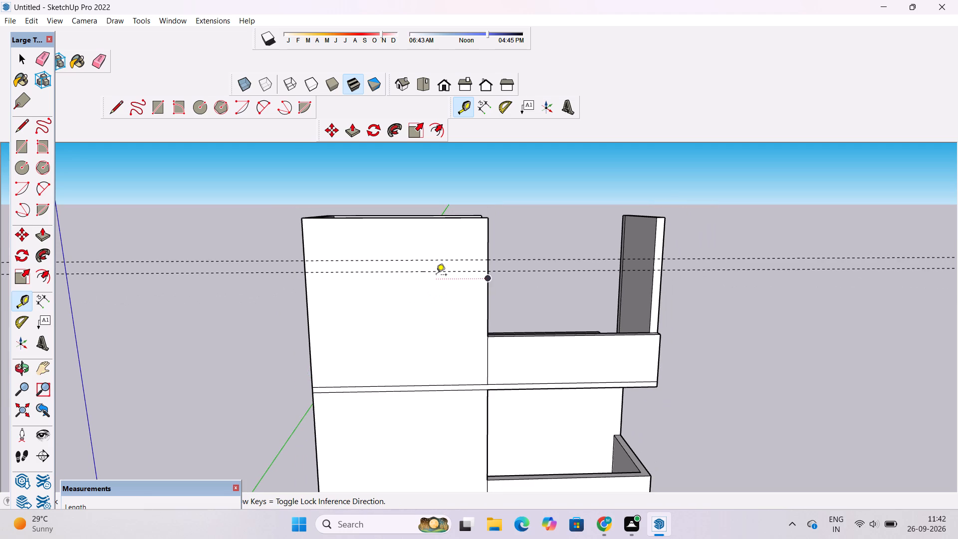
scroll(436, 275, "down", 8)
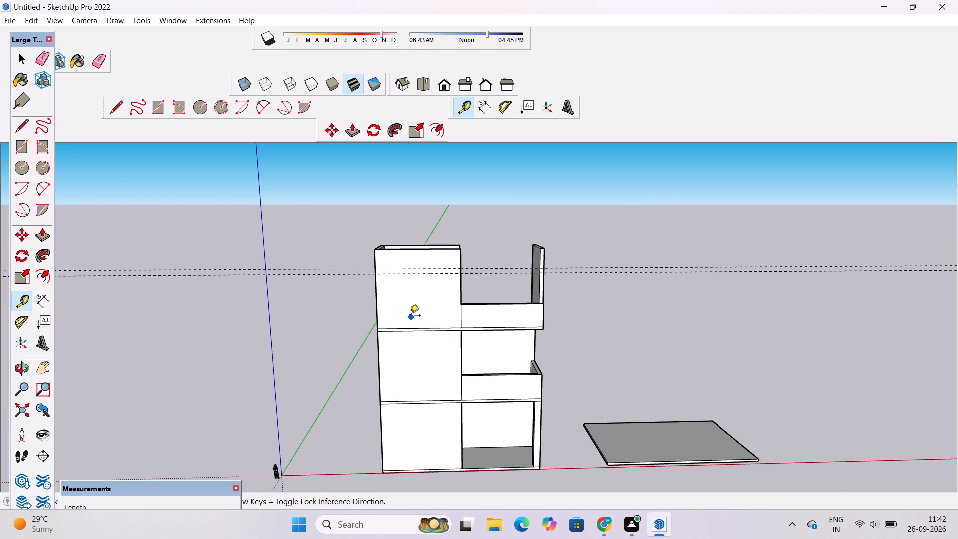
key("space")
type("e")
left_click_drag(413, 316, 416, 337)
scroll(421, 381, "up", 3)
left_click_drag(428, 377, 434, 419)
Examine the whole house from both sides and the front, checking the merged tall front wall and the two guide lines.
key("o")
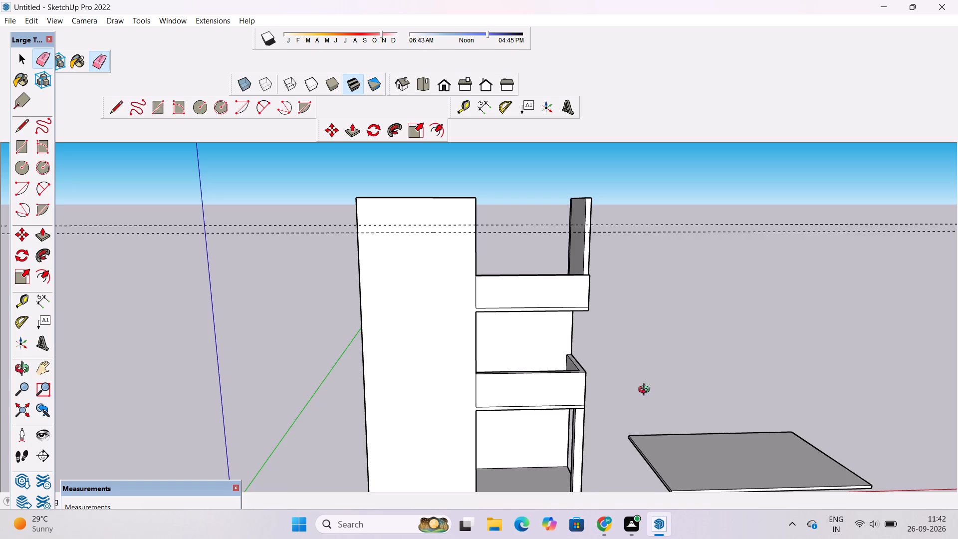
left_click_drag(646, 391, 844, 393)
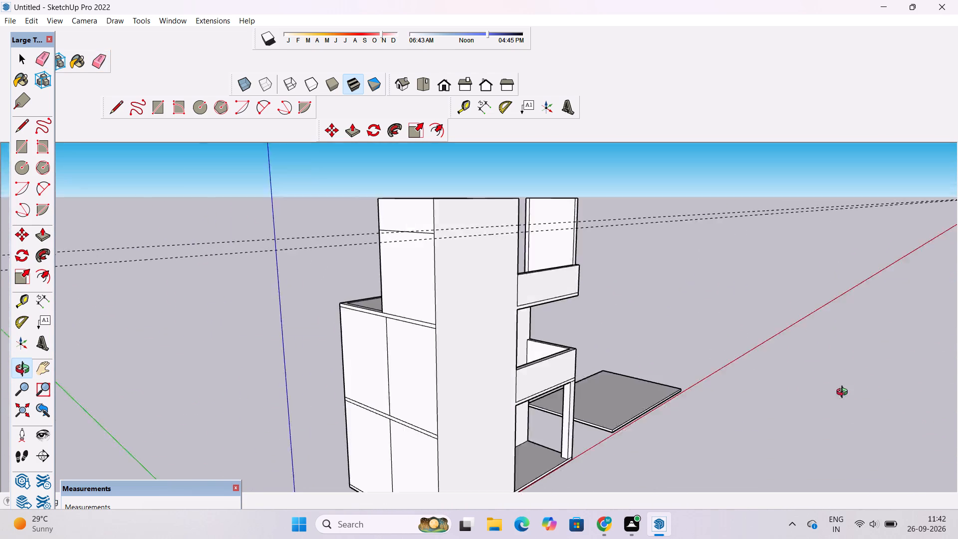
left_click_drag(844, 393, 875, 387)
left_click(875, 387)
left_click_drag(822, 387, 195, 371)
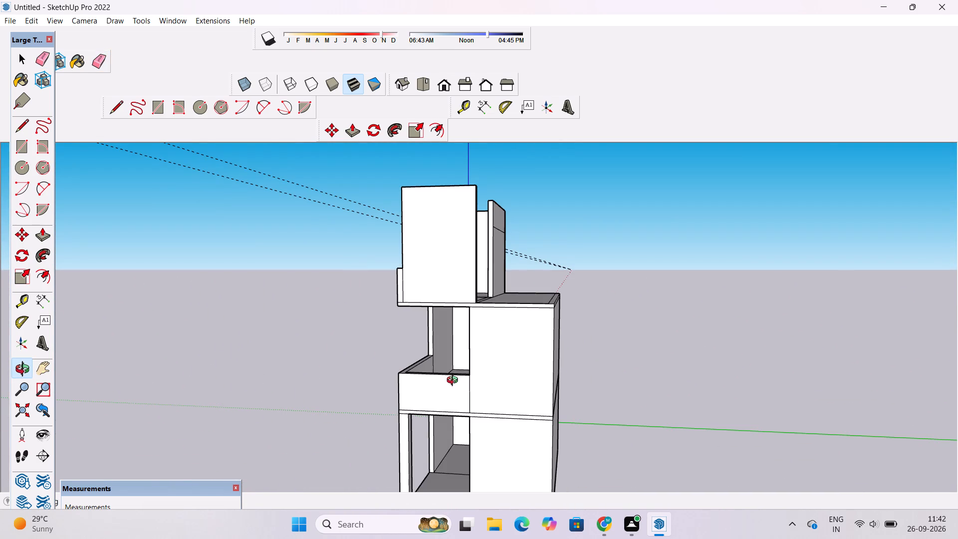
left_click_drag(455, 381, 471, 442)
left_click_drag(471, 442, 482, 407)
scroll(431, 380, "up", 4)
left_click_drag(386, 371, 652, 388)
scroll(654, 387, "down", 5)
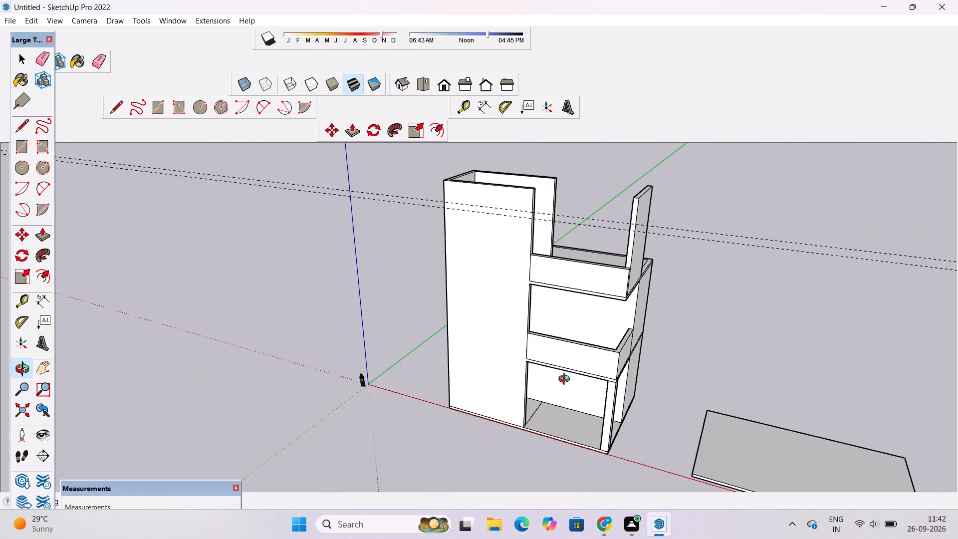
left_click_drag(501, 377, 566, 363)
left_click_drag(563, 349, 499, 405, "shift")
left_click_drag(465, 403, 524, 378)
left_click_drag(502, 395, 499, 388, "shift")
left_click_drag(499, 388, 486, 372)
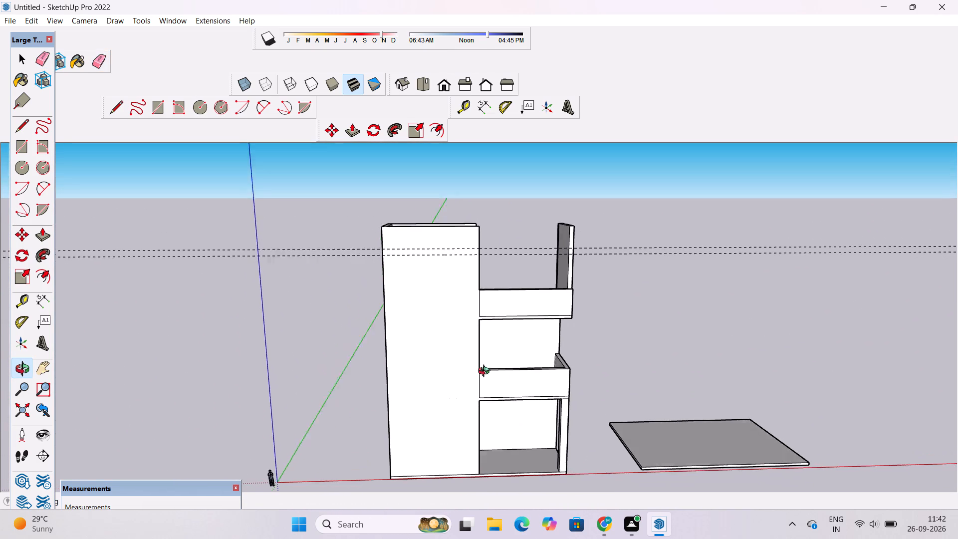
left_click_drag(486, 372, 484, 369)
left_click_drag(483, 369, 465, 375, "shift")
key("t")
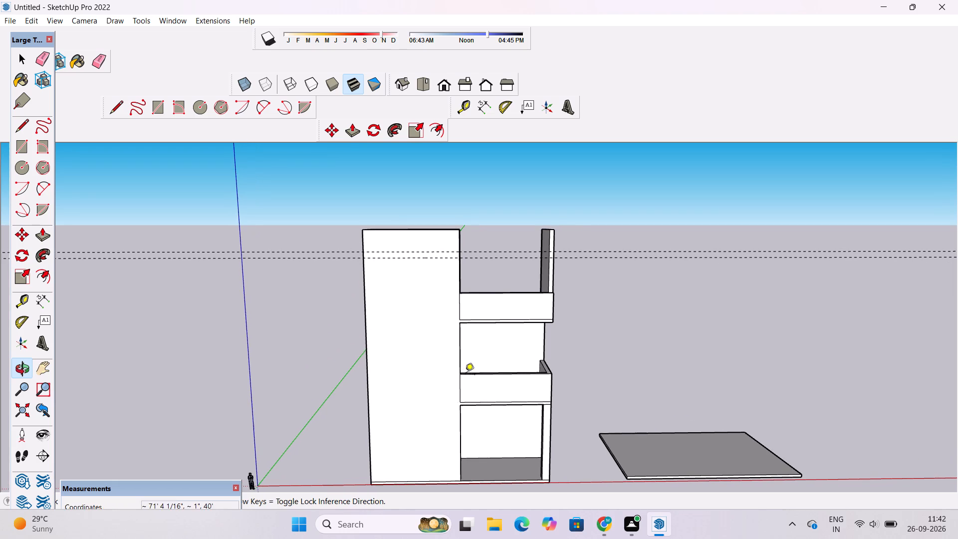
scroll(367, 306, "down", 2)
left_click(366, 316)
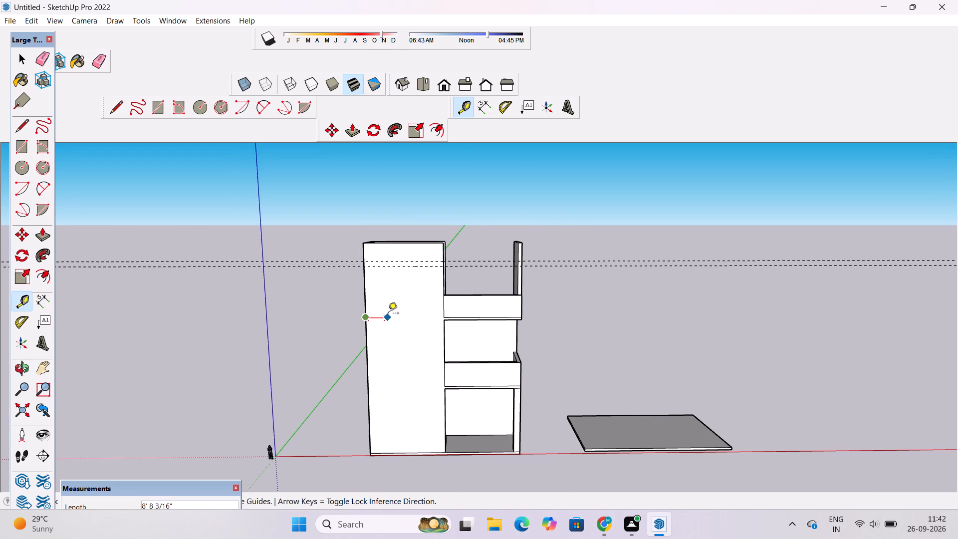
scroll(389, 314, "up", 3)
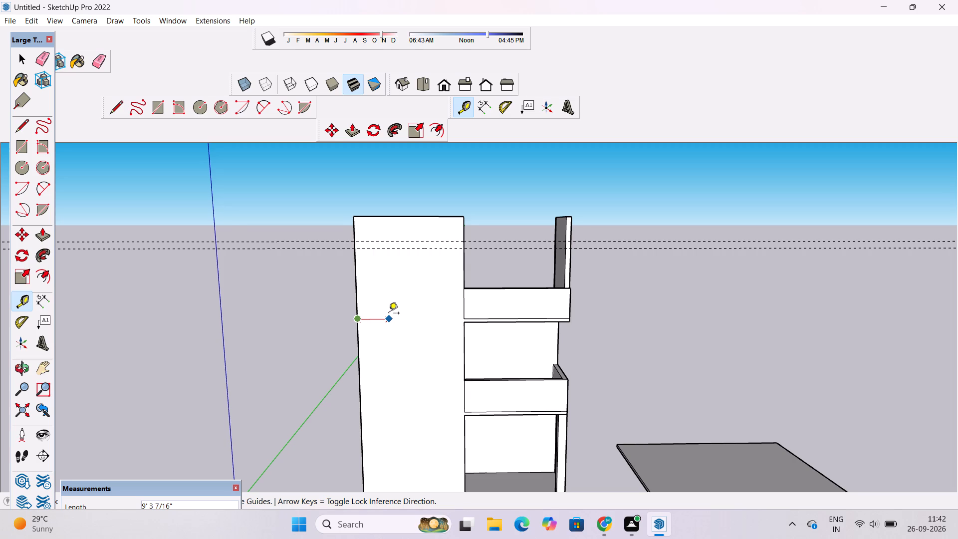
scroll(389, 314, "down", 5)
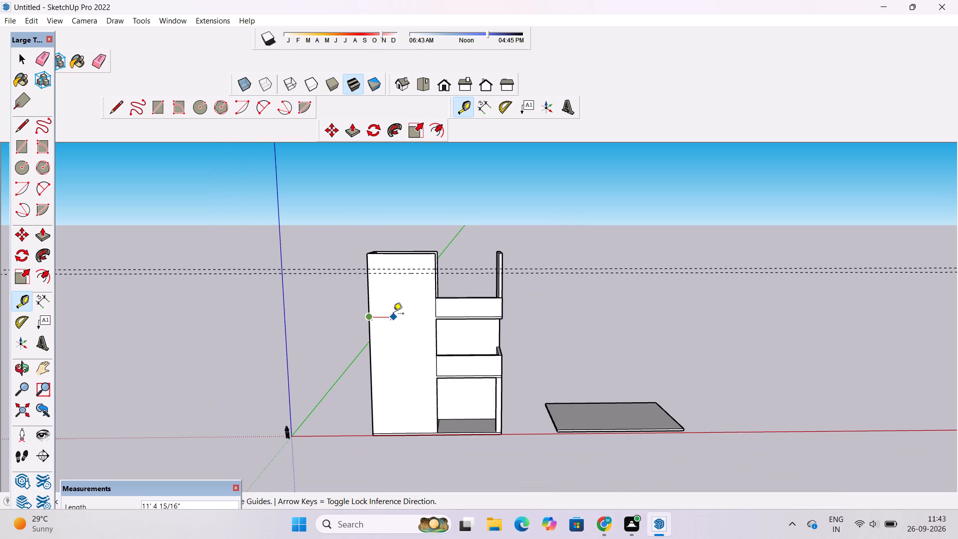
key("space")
Place a vertical guide line 8' in from the outer left edge of the tall front wall with Tape Measure.
key("t")
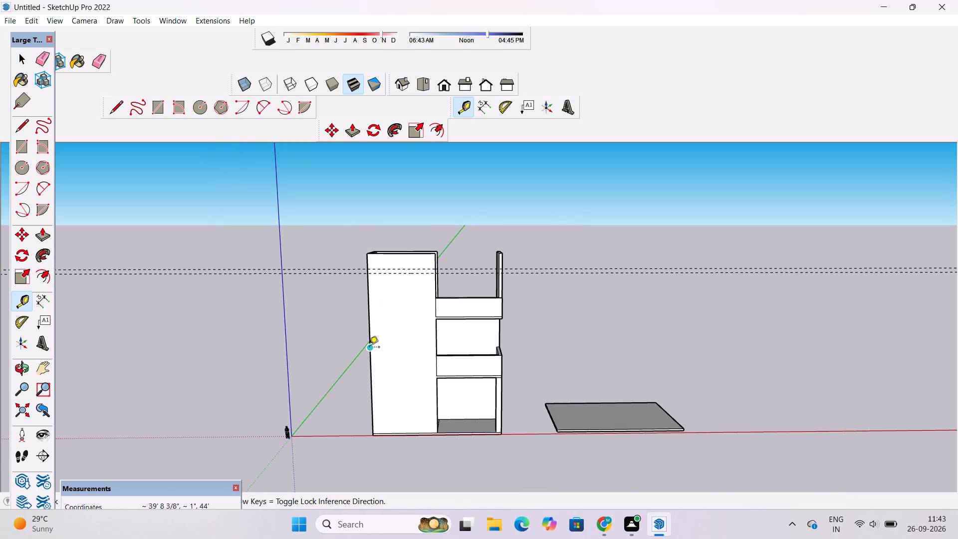
left_click(369, 348)
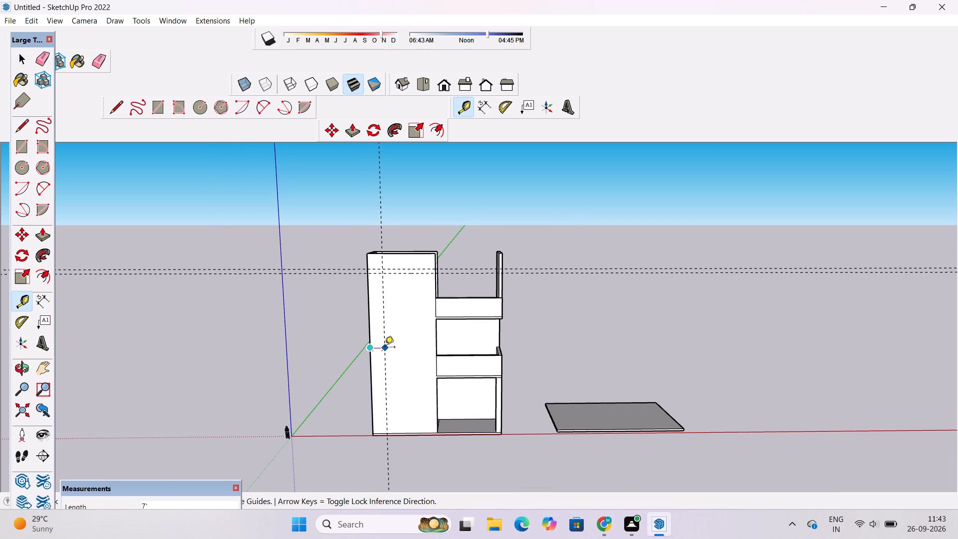
scroll(387, 348, "up", 2)
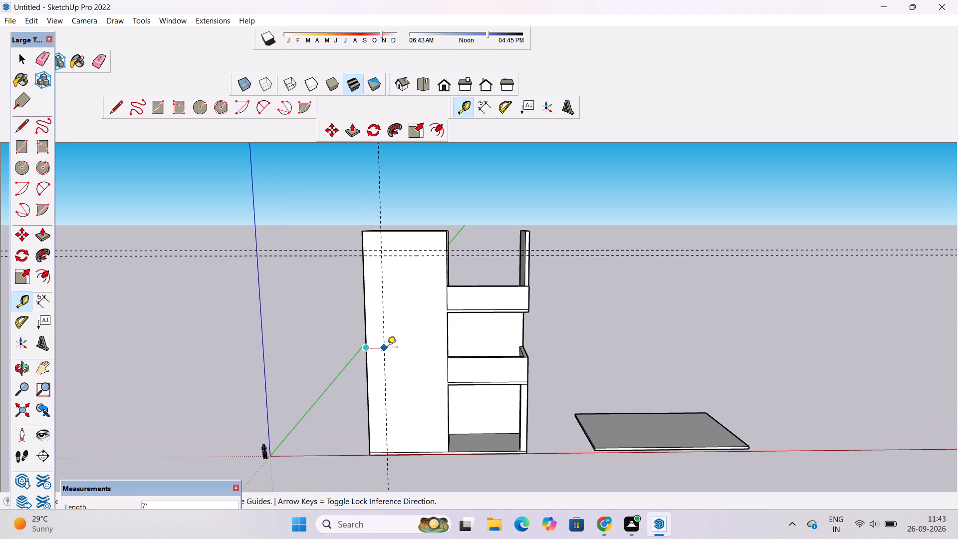
type("8'")
key("Return")
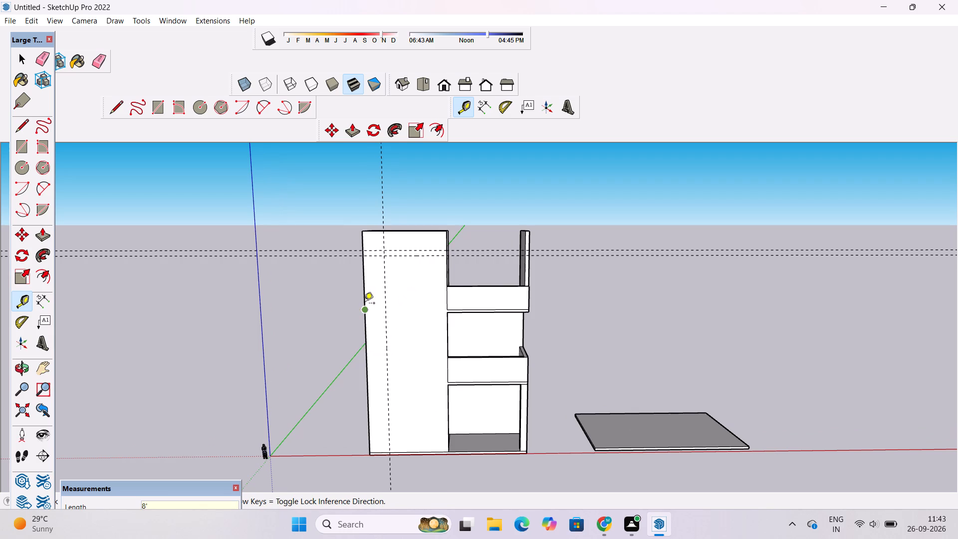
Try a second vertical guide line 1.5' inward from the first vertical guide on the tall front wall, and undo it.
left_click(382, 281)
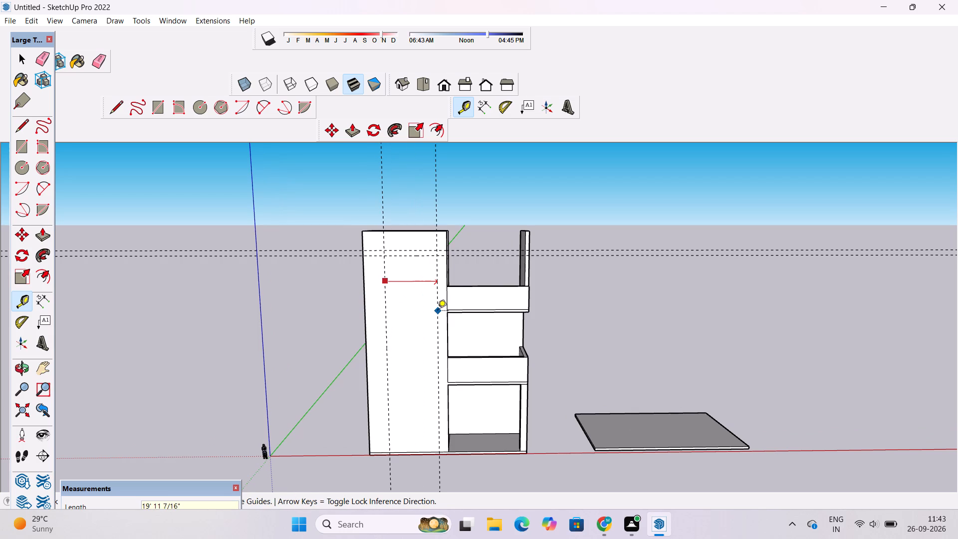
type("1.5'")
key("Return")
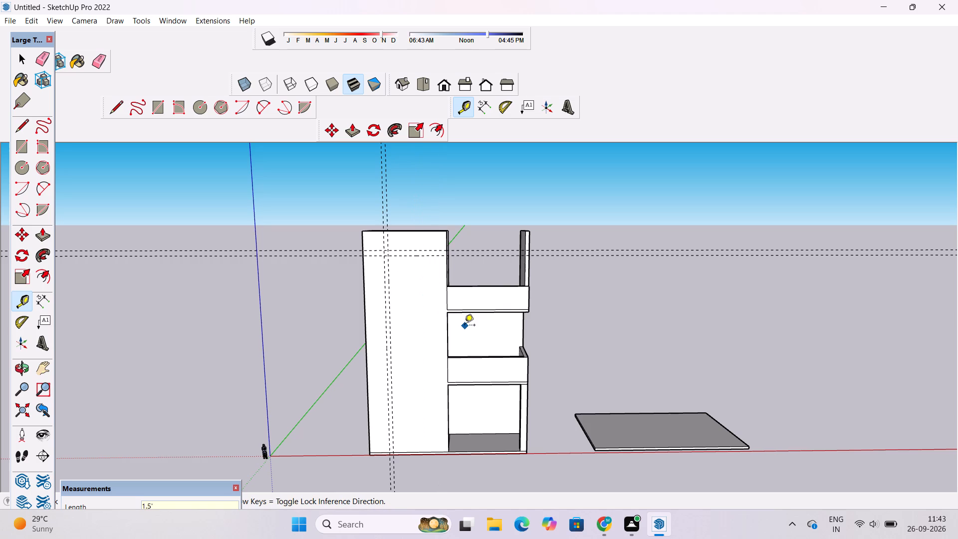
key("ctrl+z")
Place a second vertical guide line 2' inward from the first vertical guide on the tall front wall.
left_click(387, 283)
type("2'")
key("Return")
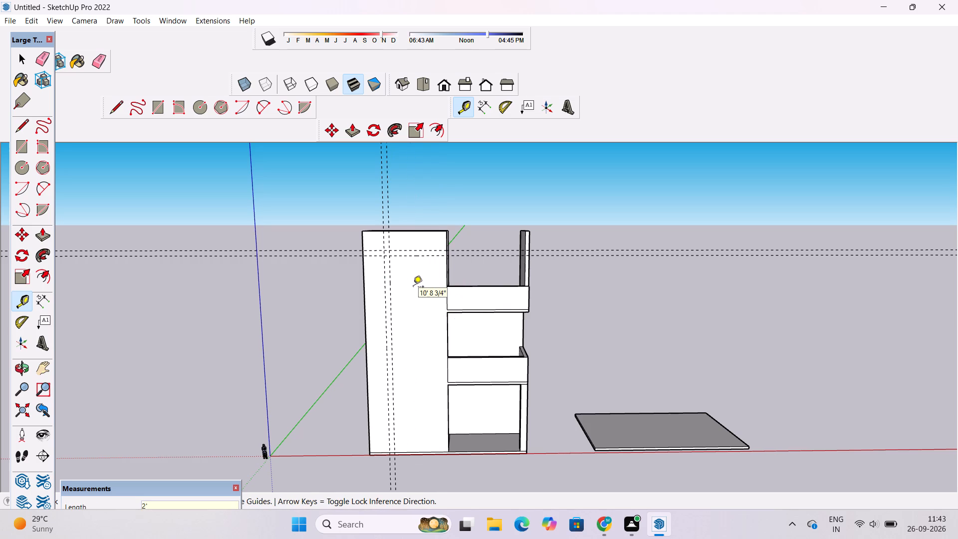
key("space")
Examine the house front from near and far, checking the vertical and horizontal guide pairs across the tall front wall.
scroll(414, 290, "down", 4)
scroll(453, 311, "up", 1)
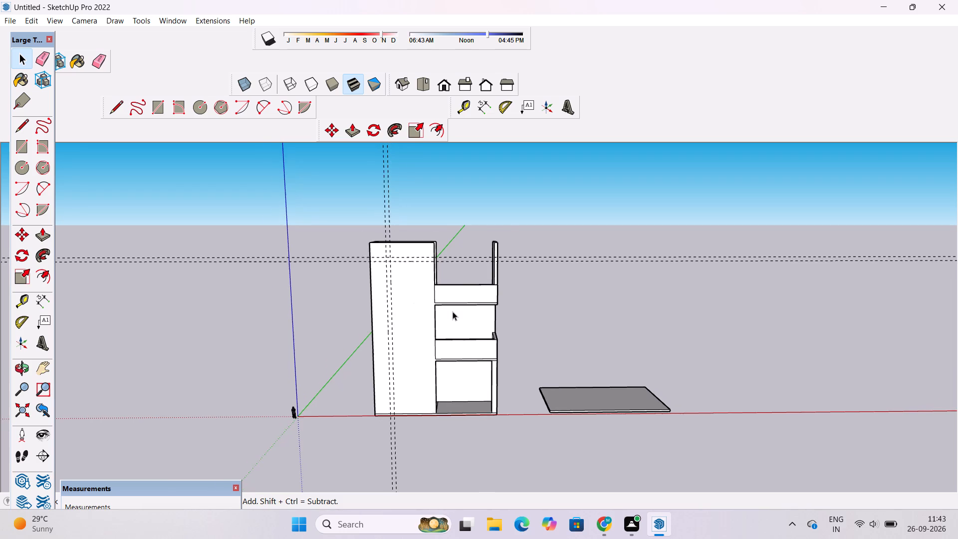
scroll(453, 311, "up", 4)
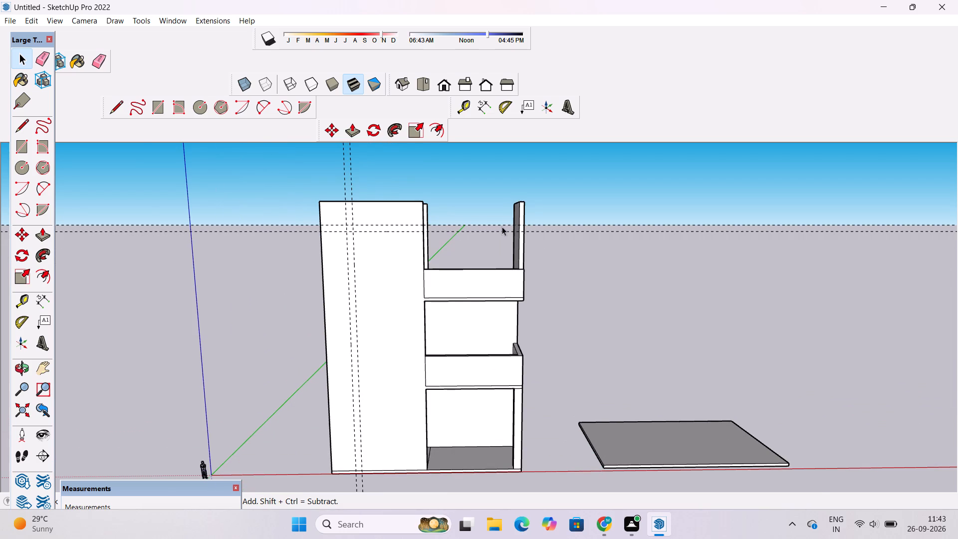
scroll(501, 227, "up", 4)
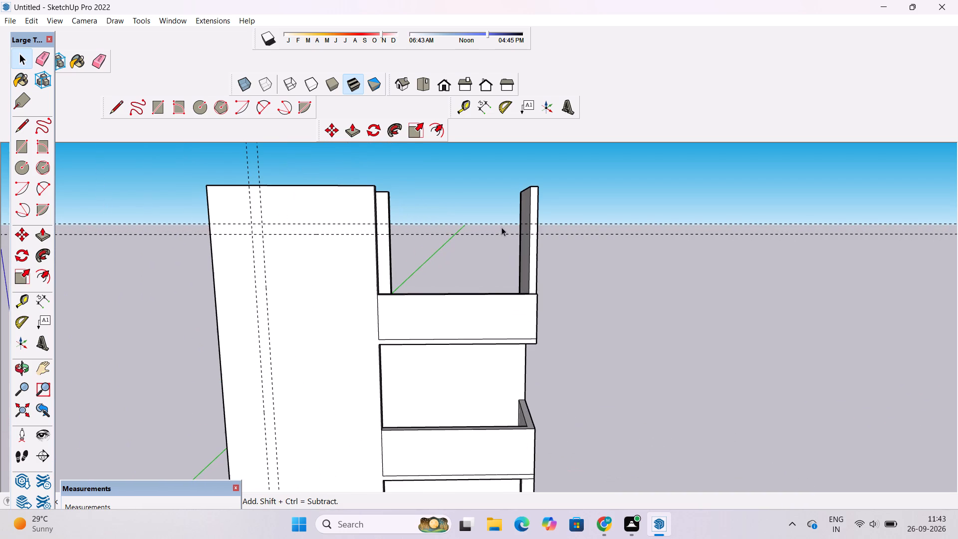
key("r")
scroll(472, 230, "down", 7)
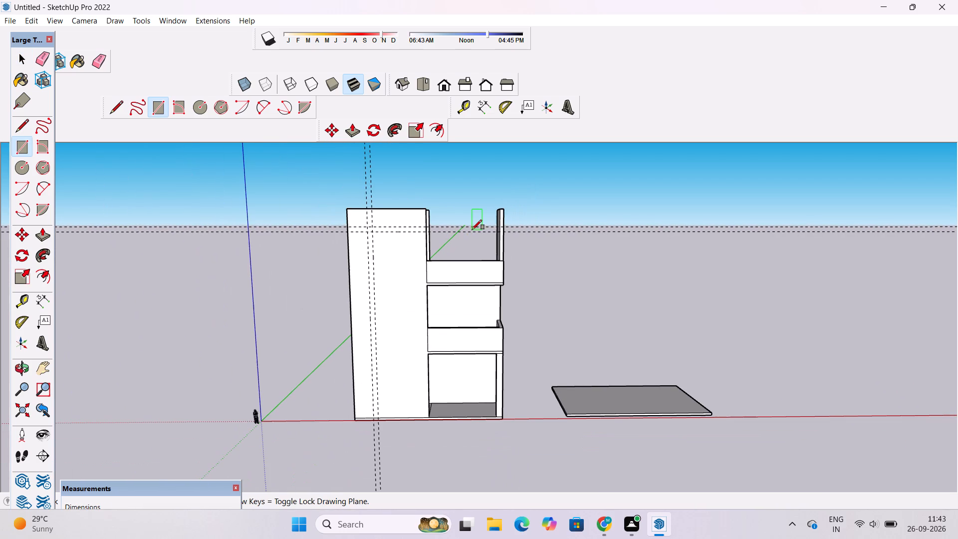
scroll(472, 229, "down", 3)
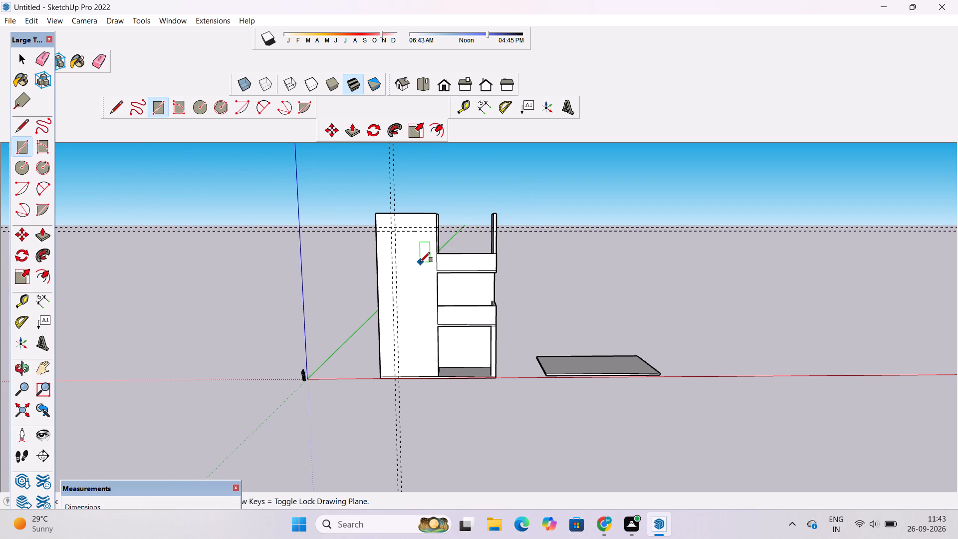
scroll(420, 262, "up", 1)
scroll(420, 262, "down", 5)
scroll(420, 262, "up", 5)
scroll(420, 262, "down", 3)
scroll(420, 262, "up", 1)
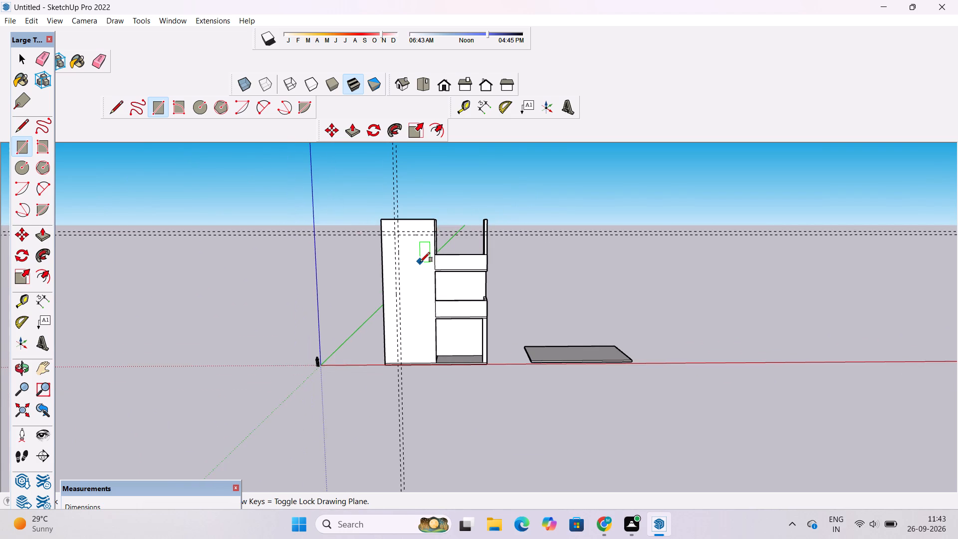
scroll(420, 262, "down", 5)
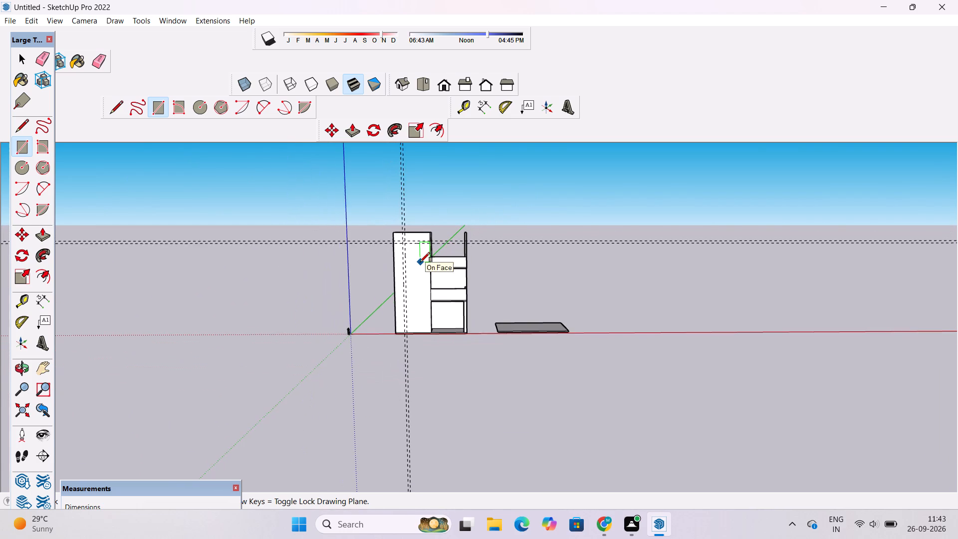
scroll(420, 262, "down", 9)
scroll(418, 280, "up", 18)
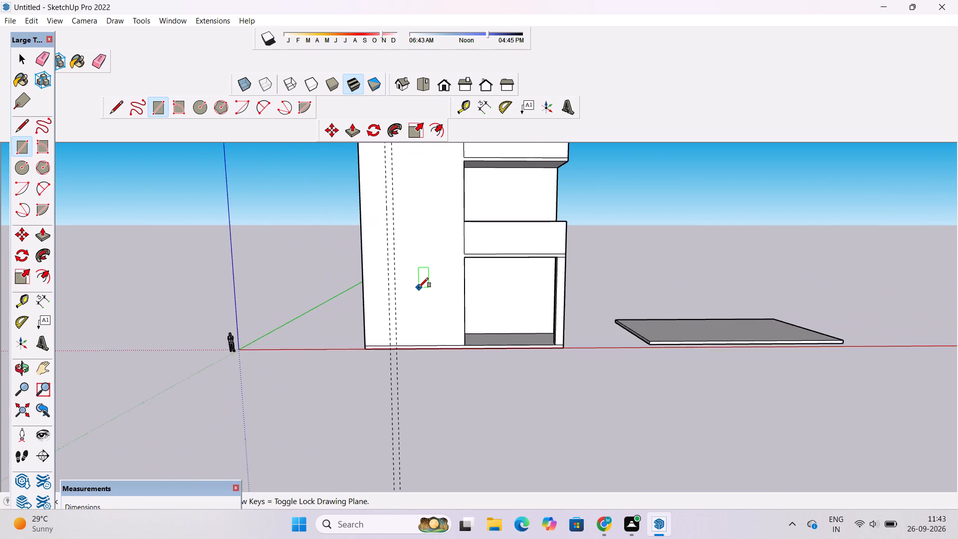
scroll(419, 287, "up", 5)
scroll(419, 287, "down", 1)
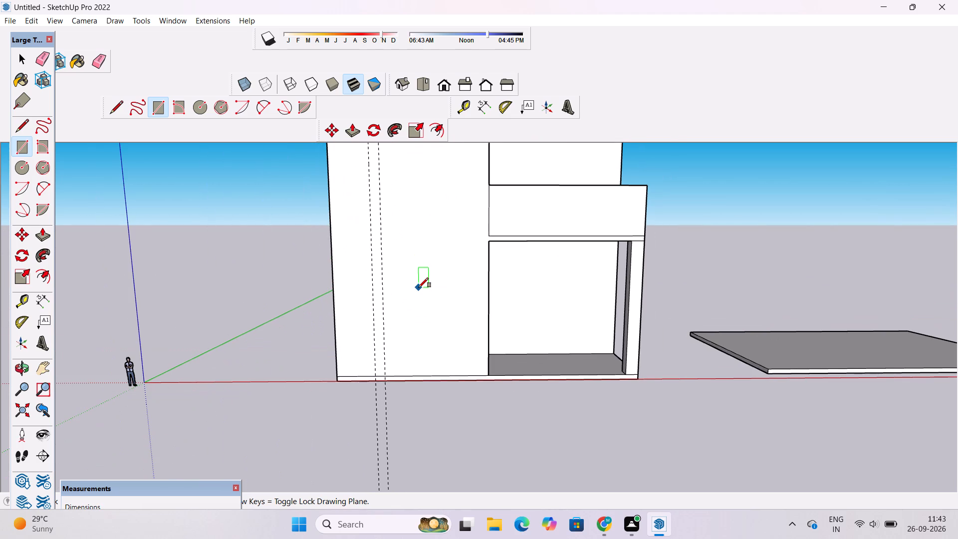
scroll(419, 287, "down", 14)
scroll(423, 280, "up", 2)
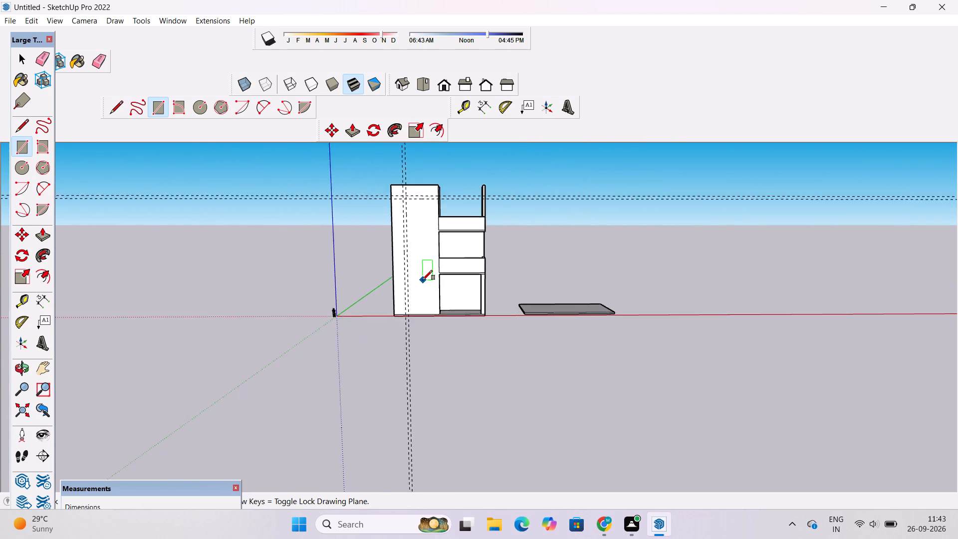
scroll(423, 280, "up", 4)
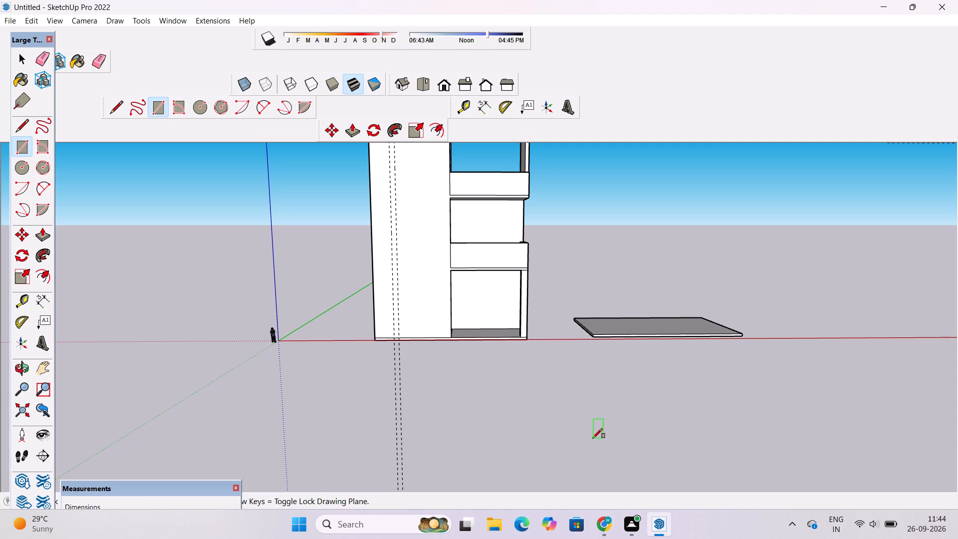
scroll(589, 420, "down", 5)
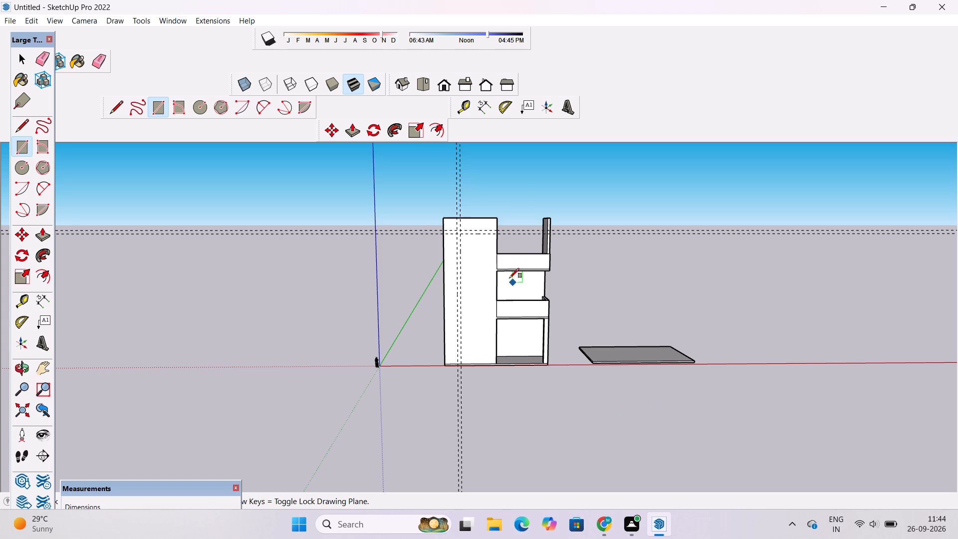
scroll(499, 201, "up", 5)
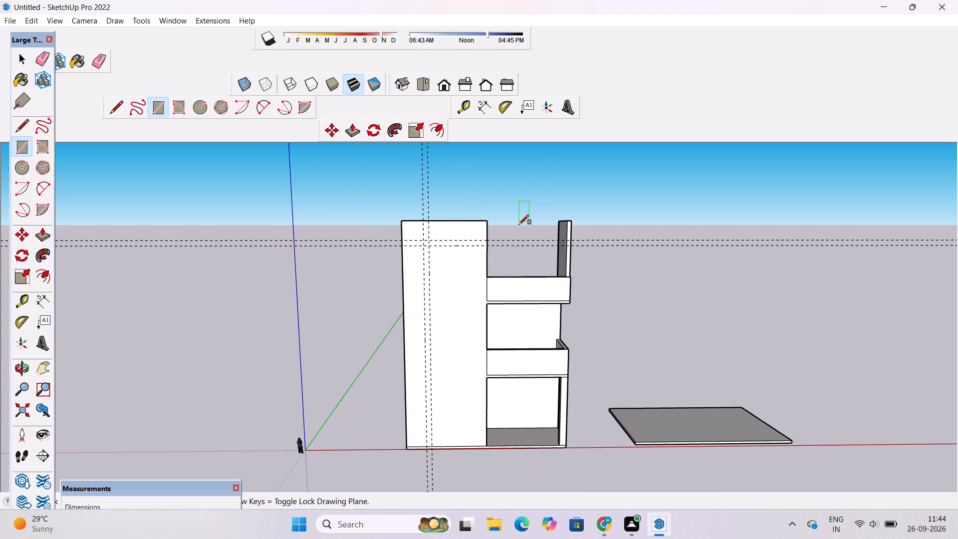
scroll(519, 225, "down", 1)
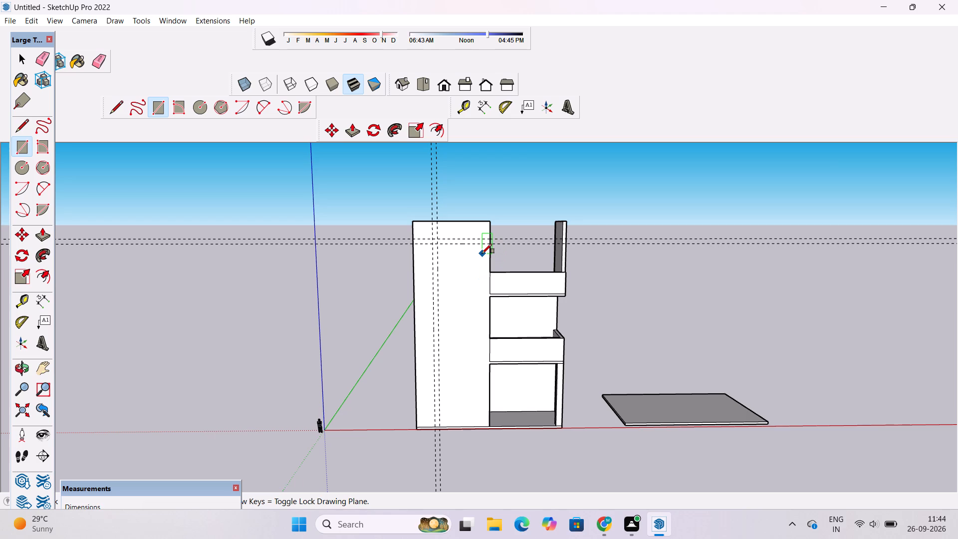
scroll(580, 220, "up", 4)
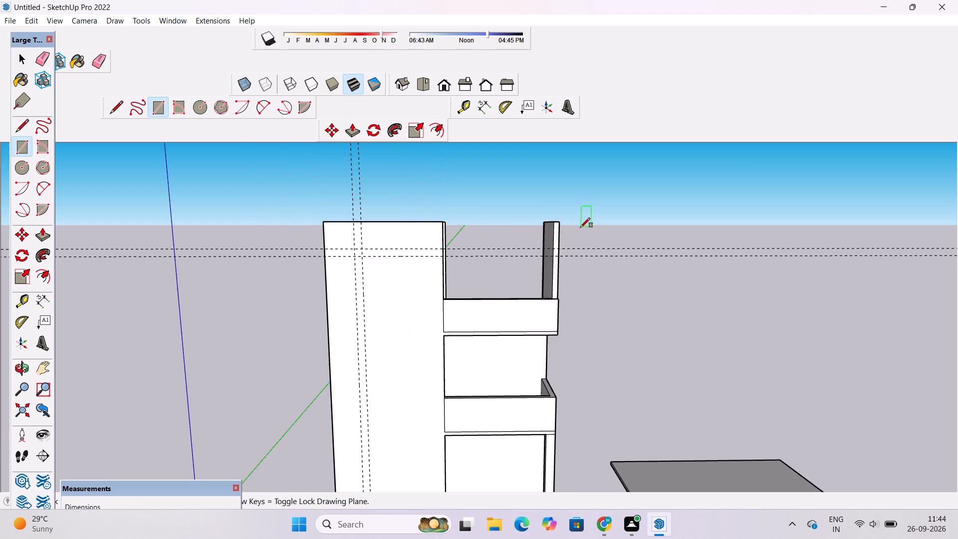
scroll(573, 235, "down", 6)
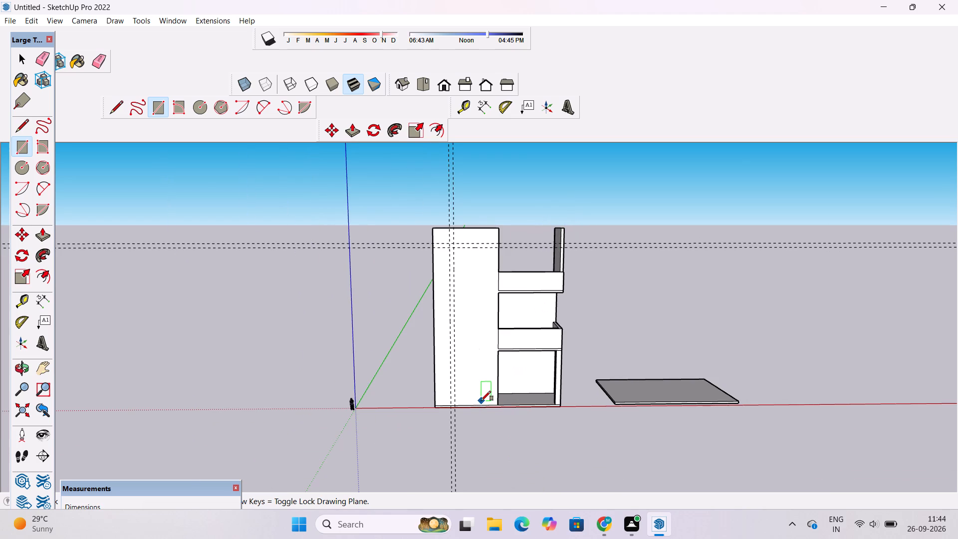
scroll(476, 404, "up", 2)
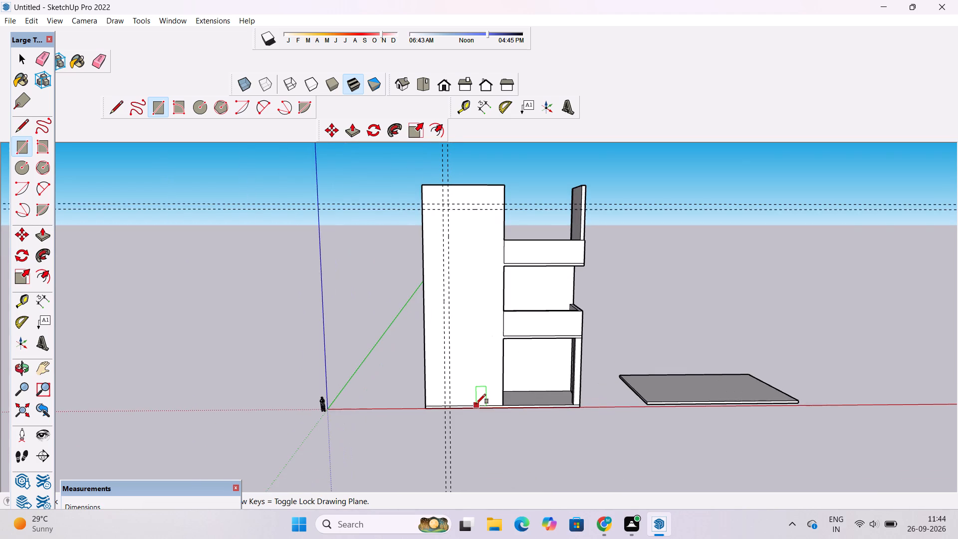
scroll(476, 404, "down", 3)
scroll(555, 405, "up", 1)
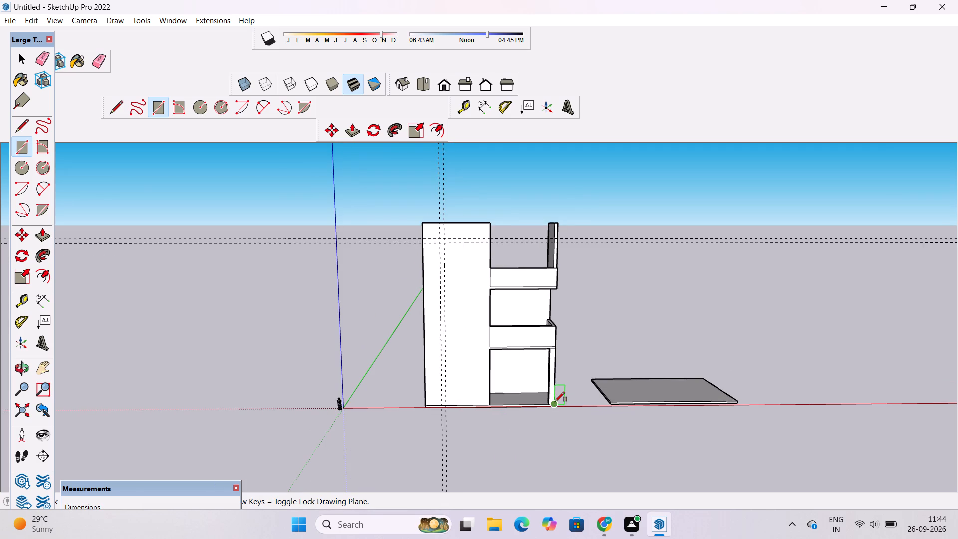
scroll(542, 388, "up", 7)
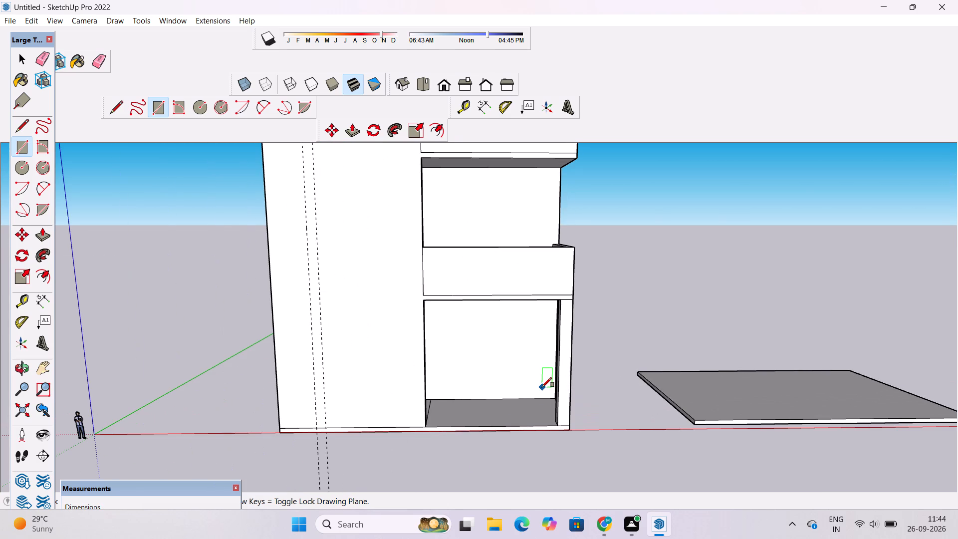
Examine the balcony fronts and the ground-floor opening beside the tall front wall from several angles.
key("space")
key("o")
left_click_drag(552, 422, 547, 254)
left_click_drag(538, 284, 586, 426)
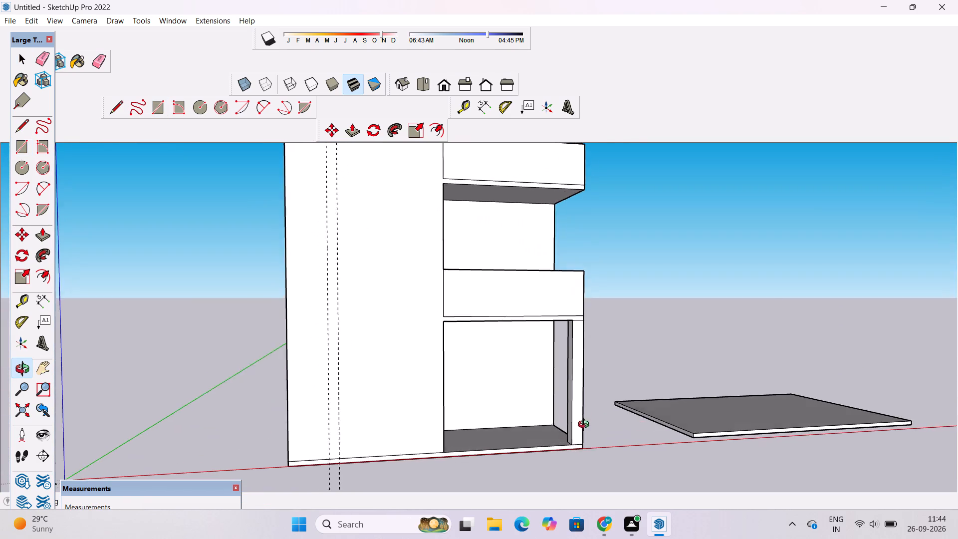
left_click_drag(586, 426, 586, 426)
left_click_drag(534, 353, 473, 343)
left_click_drag(473, 343, 483, 379)
scroll(482, 367, "up", 3)
scroll(482, 367, "down", 3)
scroll(418, 334, "up", 3)
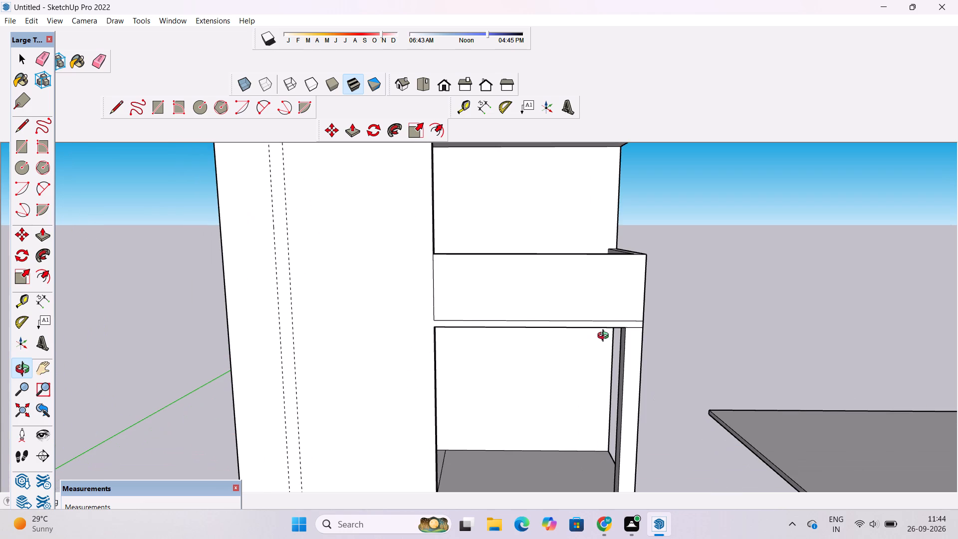
scroll(597, 340, "up", 4)
scroll(596, 340, "down", 3)
left_click_drag(436, 349, 603, 351)
left_click_drag(603, 351, 450, 357)
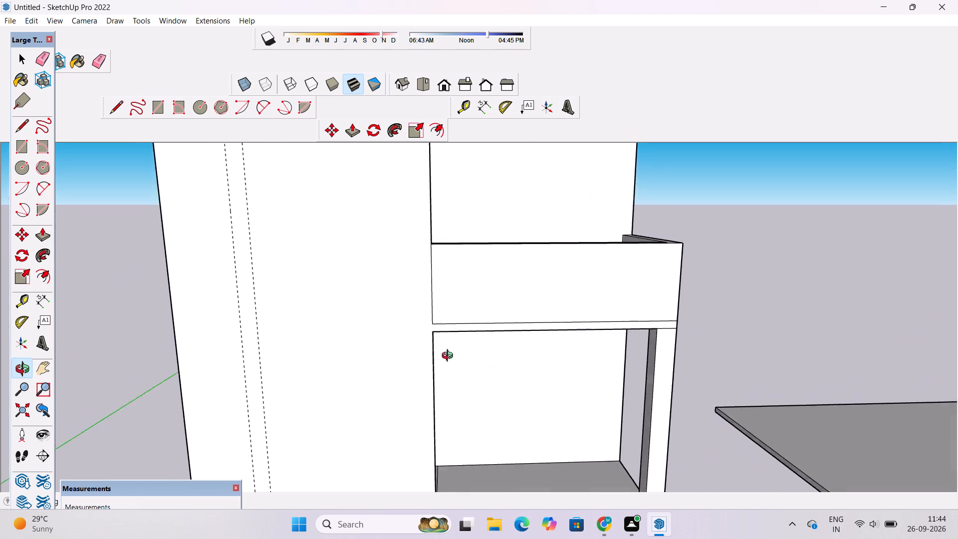
left_click_drag(450, 357, 314, 386)
scroll(333, 370, "down", 8)
scroll(338, 366, "up", 2)
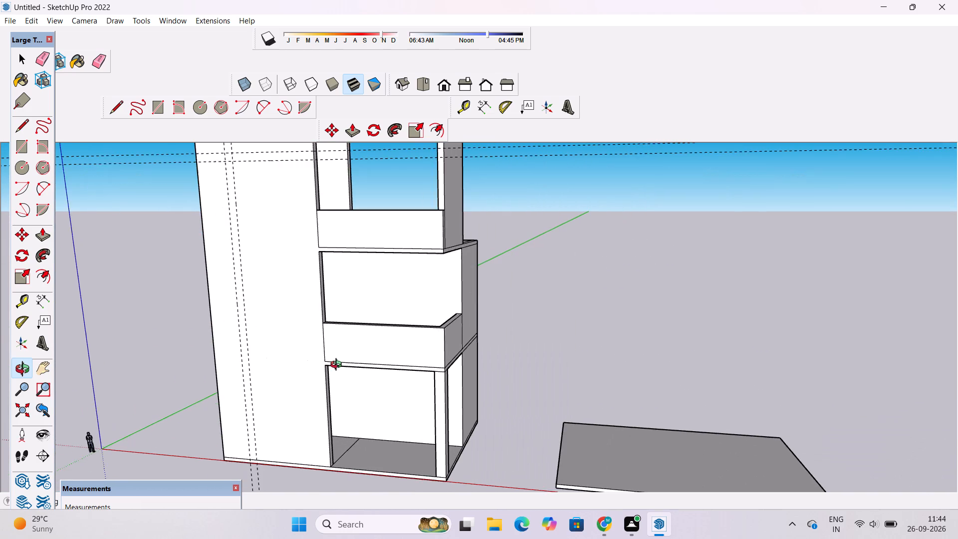
Push the top of the lower balcony's parapet down by about 5' 1" with Push/Pull.
scroll(338, 366, "up", 2)
scroll(338, 366, "down", 4)
left_click_drag(339, 367, 389, 417)
scroll(377, 371, "up", 1)
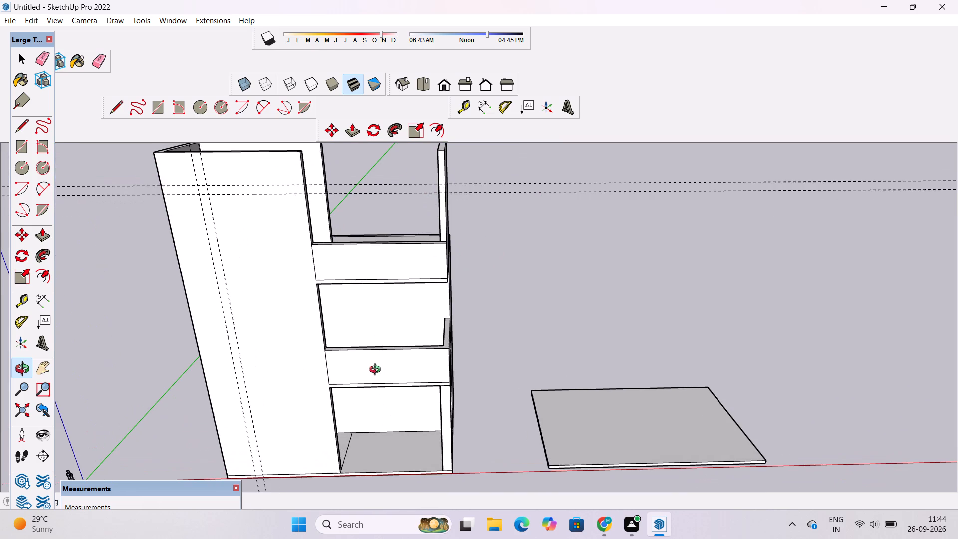
left_click_drag(377, 371, 380, 382)
scroll(405, 366, "up", 3)
left_click_drag(405, 366, 413, 420, "shift")
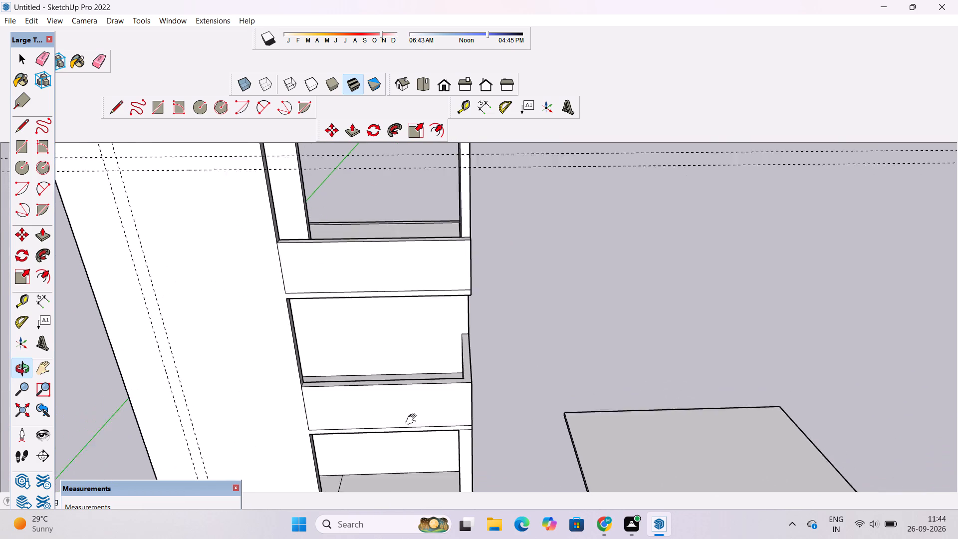
left_click_drag(413, 420, 413, 421, "shift")
scroll(445, 403, "up", 3)
left_click_drag(445, 403, 451, 430)
left_click_drag(452, 432, 439, 396)
left_click_drag(439, 395, 437, 403, "shift")
scroll(452, 387, "up", 2)
key("p")
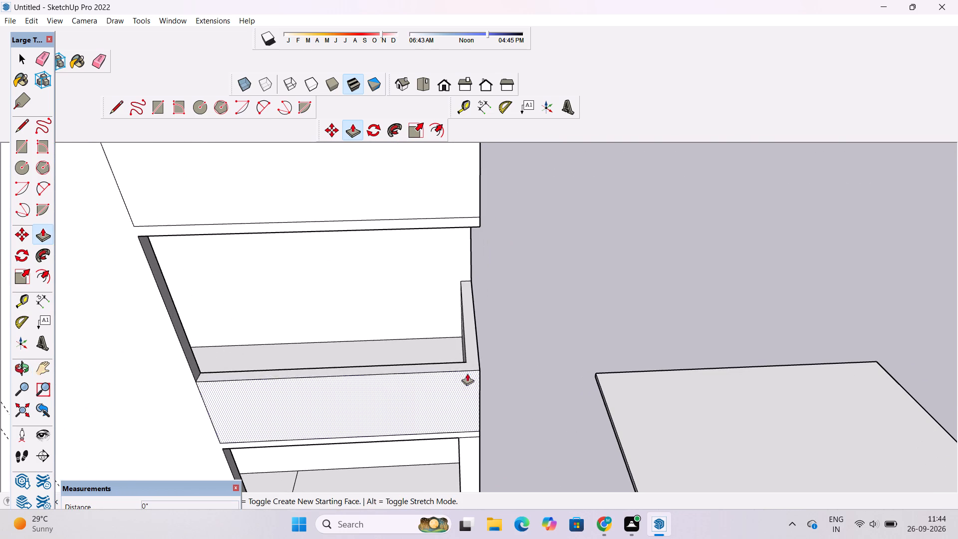
double_click(477, 356)
key("ctrl+z")
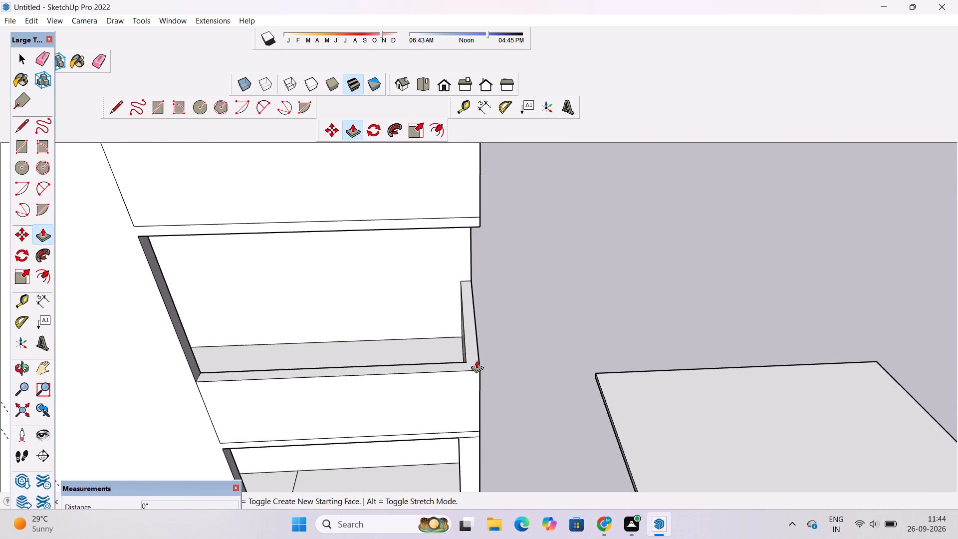
left_click(471, 357)
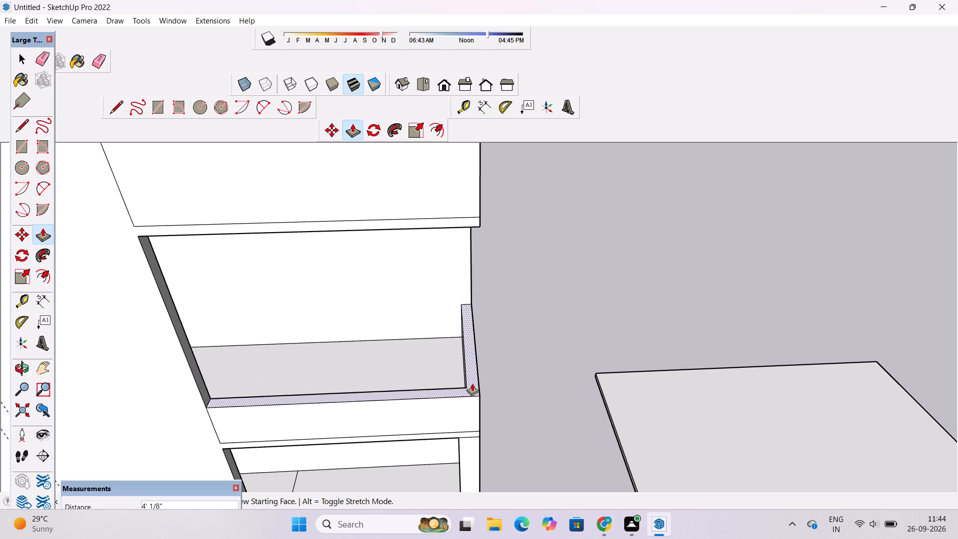
left_click(473, 389)
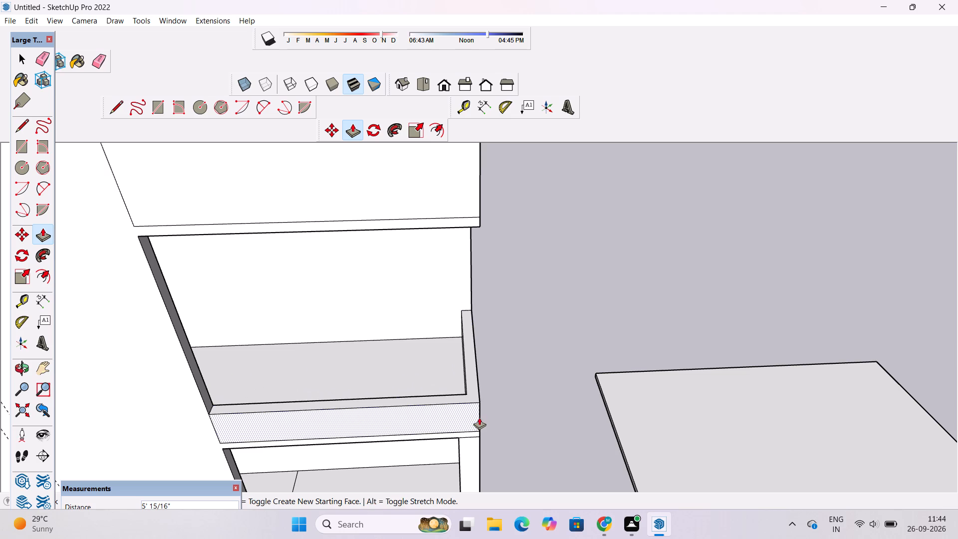
Push the top of the upper balcony's front parapet down 2' 10" with Push/Pull.
key("o")
left_click_drag(482, 443, 471, 346)
scroll(470, 346, "down", 1)
left_click_drag(467, 351, 533, 381, "shift")
left_click_drag(534, 383, 537, 396)
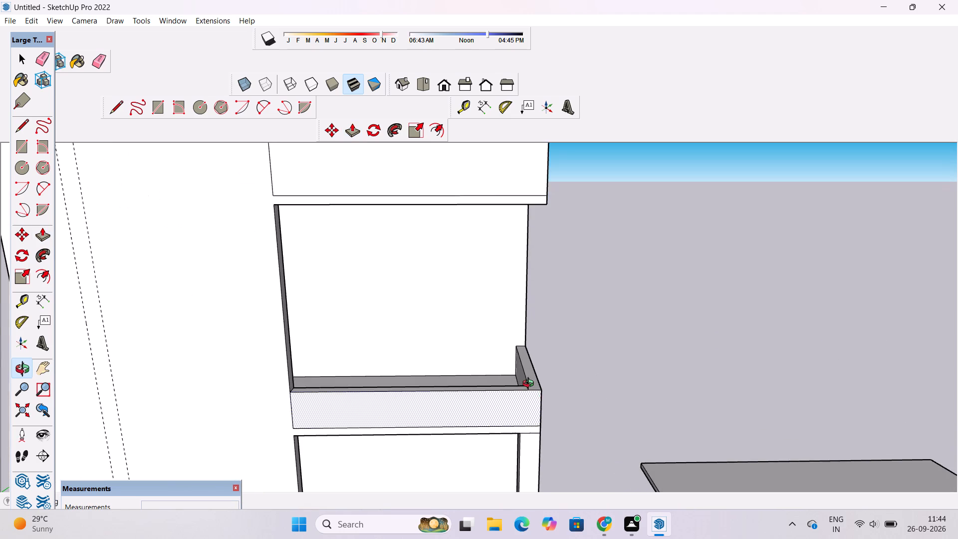
scroll(530, 385, "down", 5)
left_click_drag(529, 367, 536, 417)
scroll(499, 302, "up", 3)
left_click_drag(499, 309, 500, 351)
left_click_drag(500, 351, 502, 386)
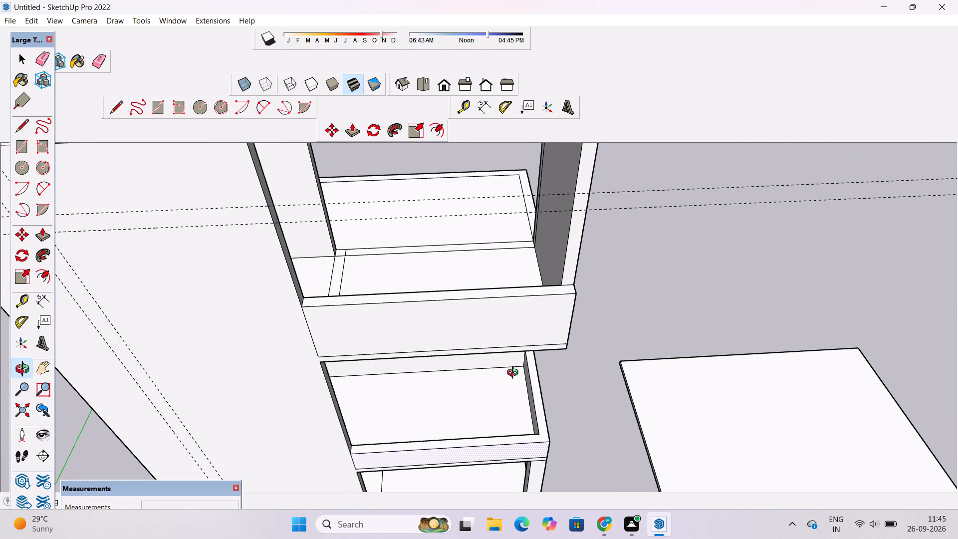
scroll(516, 370, "up", 1)
left_click_drag(516, 369, 514, 392, "shift")
scroll(510, 389, "down", 1)
left_click_drag(508, 384, 486, 404, "shift")
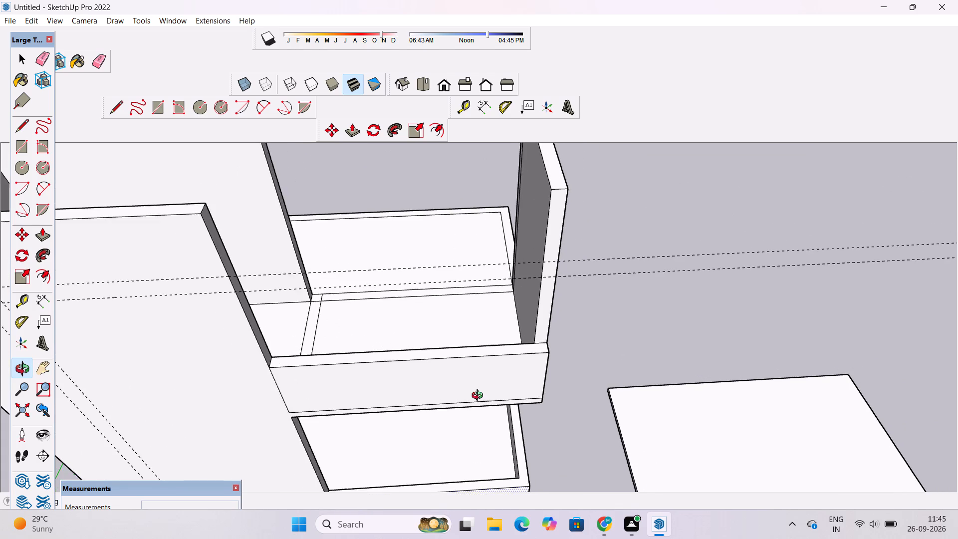
scroll(479, 397, "up", 1)
double_click(479, 397)
key("p")
left_click(499, 345)
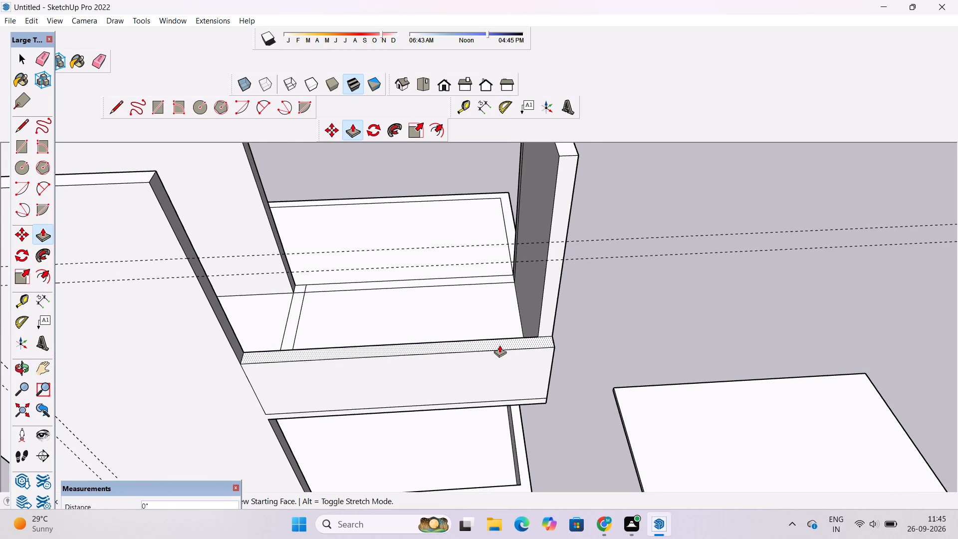
left_click(502, 362)
Extend the front end of the upper balcony's outer side wall forward, flush with the front parapet's face.
key("o")
scroll(502, 363, "down", 5)
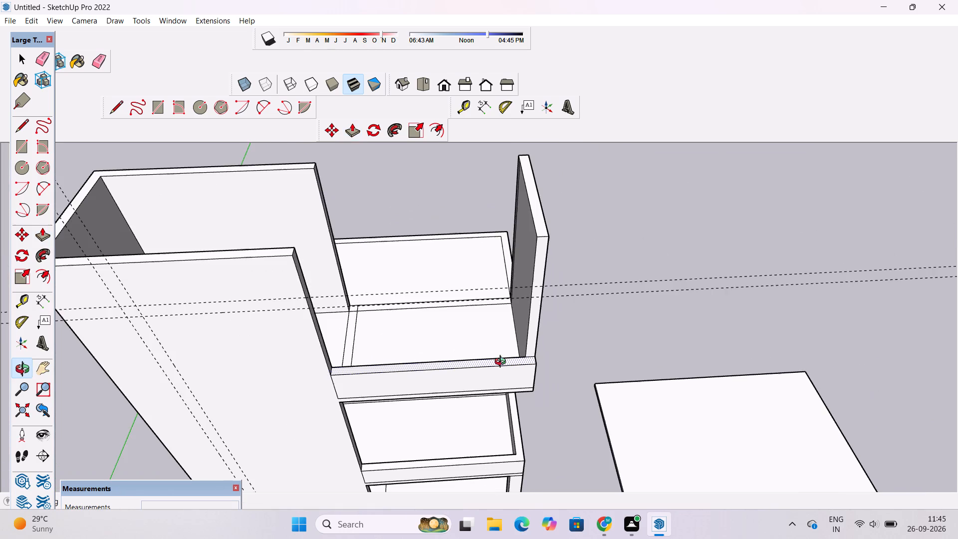
left_click_drag(508, 395, 505, 291)
scroll(504, 292, "down", 5)
scroll(509, 347, "up", 2)
left_click_drag(509, 355, 491, 329)
left_click(491, 329)
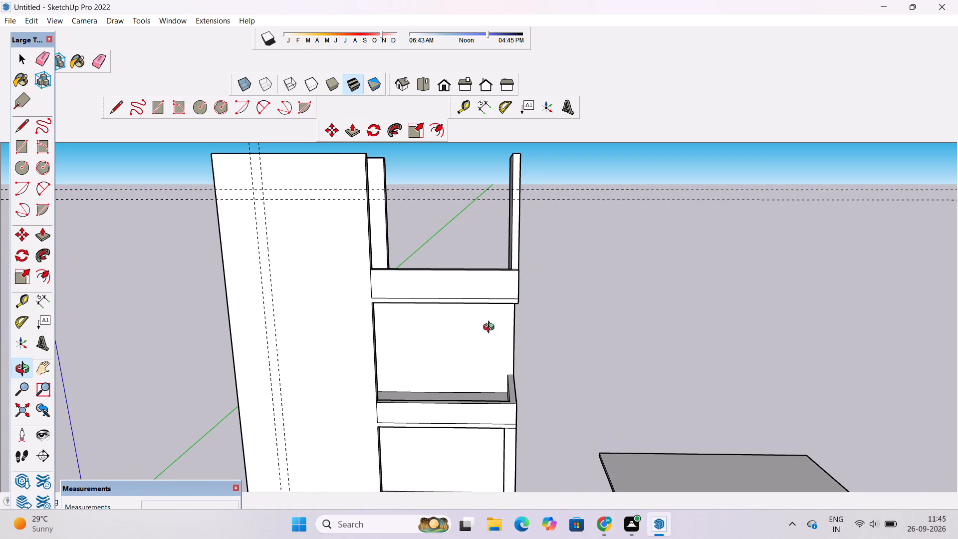
scroll(503, 303, "down", 1)
left_click_drag(505, 306, 508, 319, "shift")
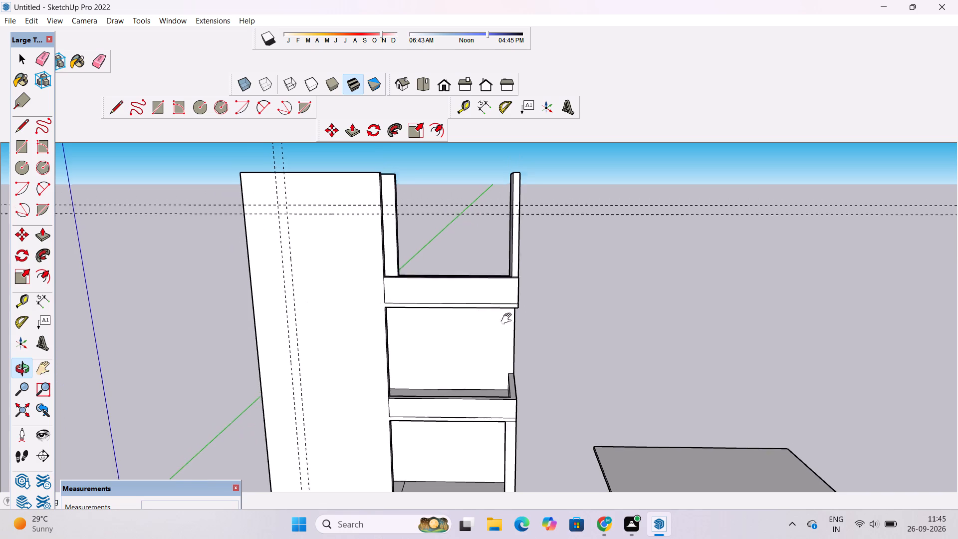
left_click_drag(508, 319, 513, 357, "shift")
scroll(515, 333, "up", 1)
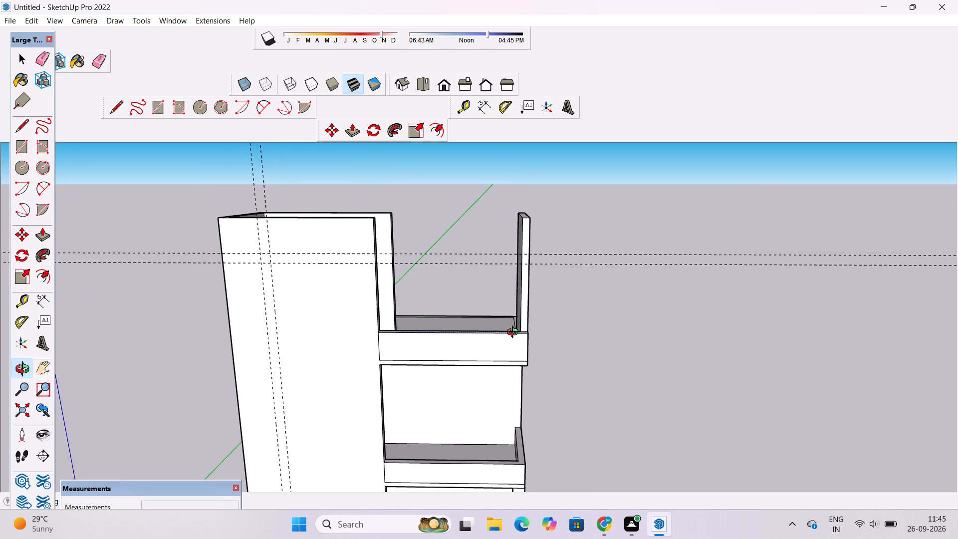
scroll(515, 333, "up", 1)
scroll(515, 333, "down", 1)
scroll(401, 347, "up", 3)
left_click_drag(401, 347, 390, 365, "shift")
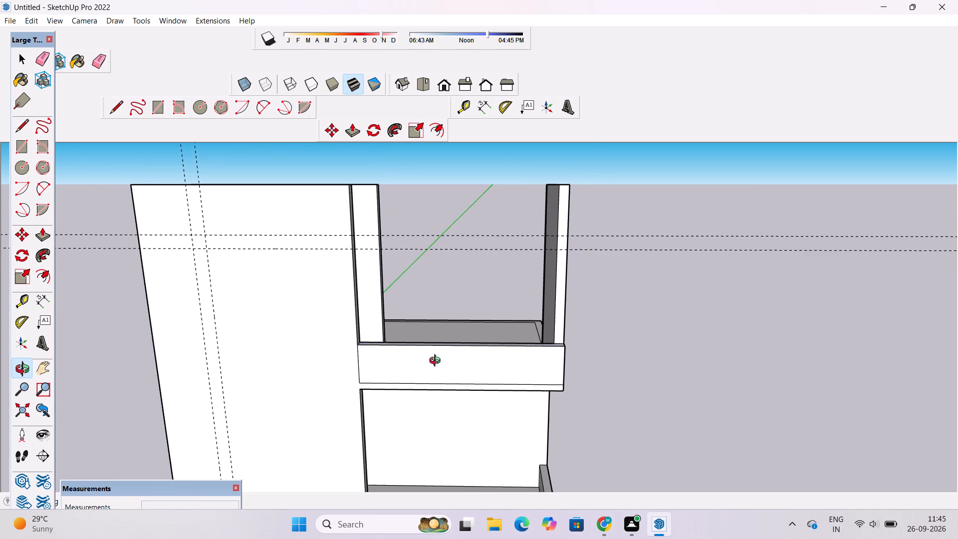
scroll(481, 357, "up", 2)
left_click_drag(481, 357, 440, 370, "shift")
key("p")
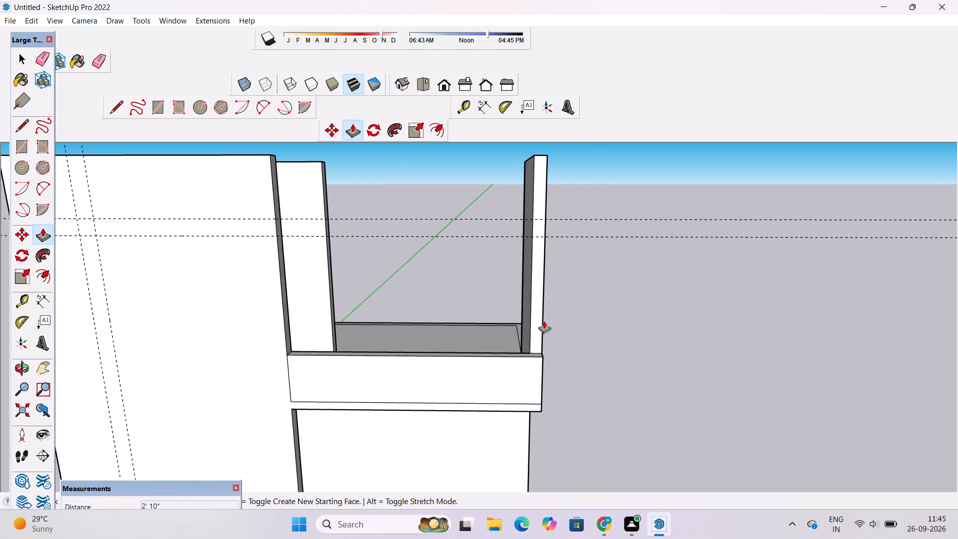
scroll(543, 321, "up", 5)
double_click(532, 367)
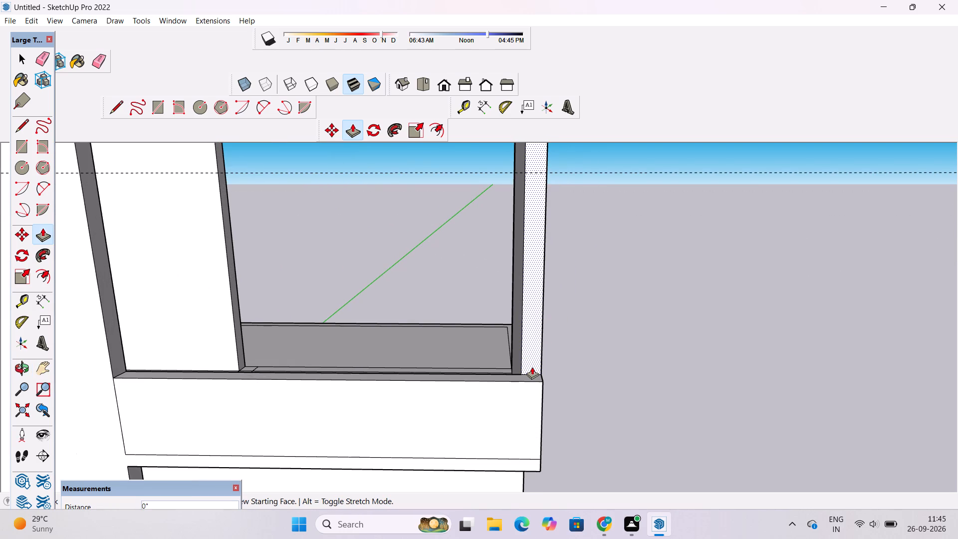
left_click(530, 335)
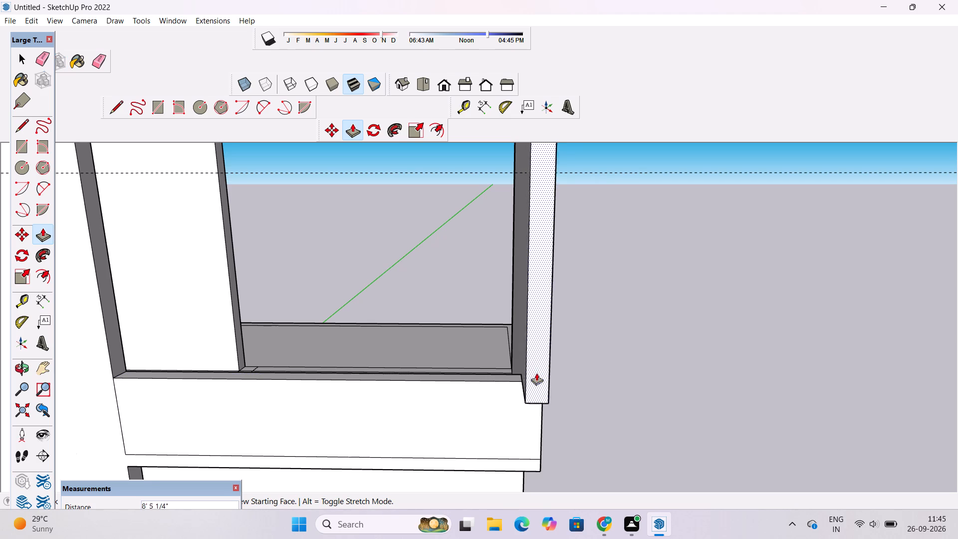
left_click(511, 383)
Erase the leftover parapet edges on the outer face of the extended upper side wall.
key("o")
scroll(509, 382, "down", 5)
left_click_drag(649, 340, 539, 342)
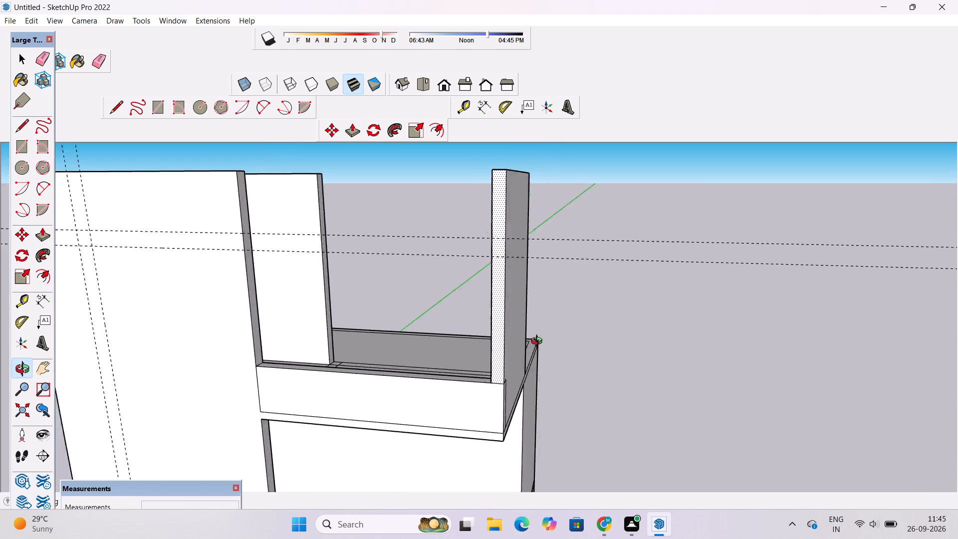
left_click_drag(539, 342, 467, 348)
left_click_drag(467, 348, 637, 361)
left_click(638, 361)
left_click_drag(637, 371, 506, 350)
left_click_drag(529, 402, 510, 389)
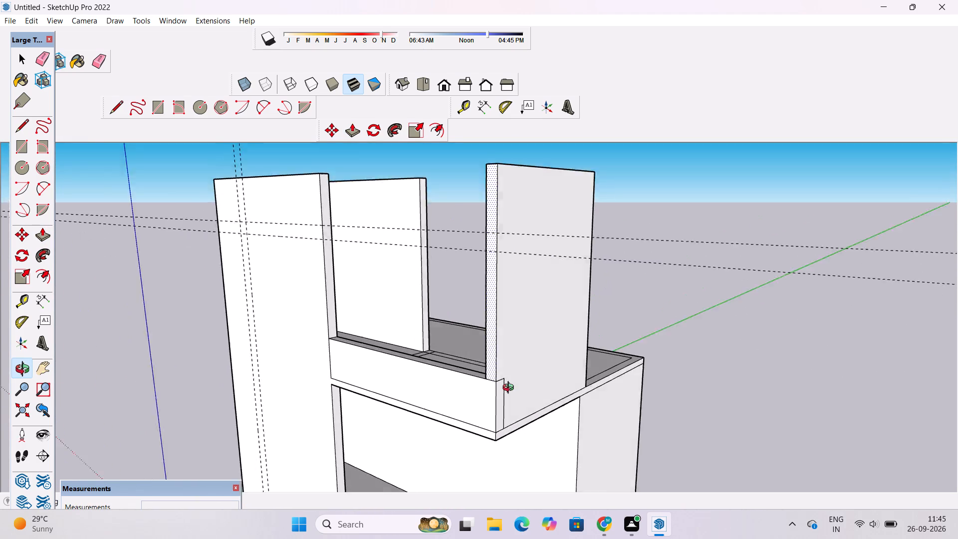
left_click_drag(510, 389, 505, 384)
left_click_drag(505, 384, 490, 368)
left_click_drag(490, 369, 446, 377)
key("e")
scroll(428, 362, "up", 3)
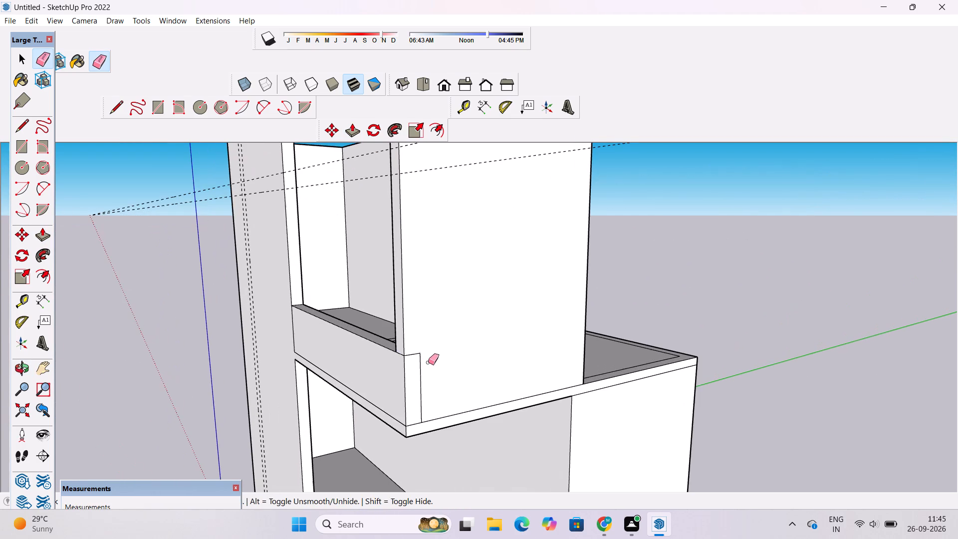
left_click_drag(417, 350, 419, 372)
left_click(419, 372)
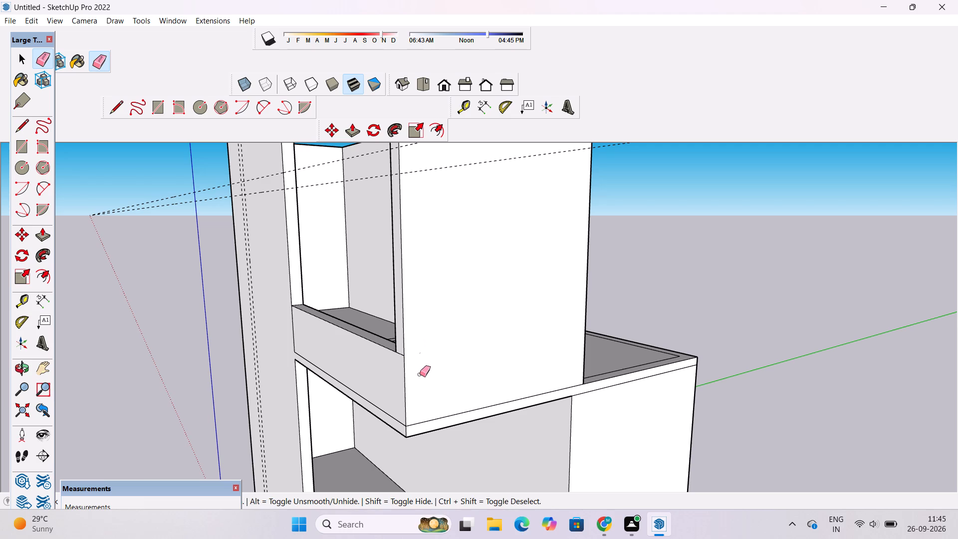
Erase the seam edge on the front face between the extended side wall and the upper balcony's parapet.
key("o")
scroll(420, 374, "down", 5)
left_click_drag(305, 378, 520, 417)
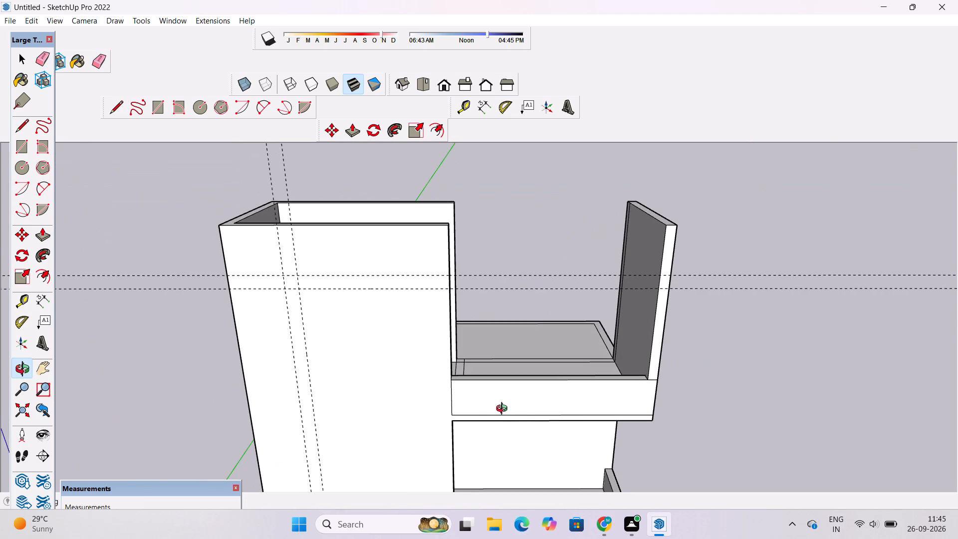
scroll(486, 409, "up", 2)
scroll(486, 409, "down", 2)
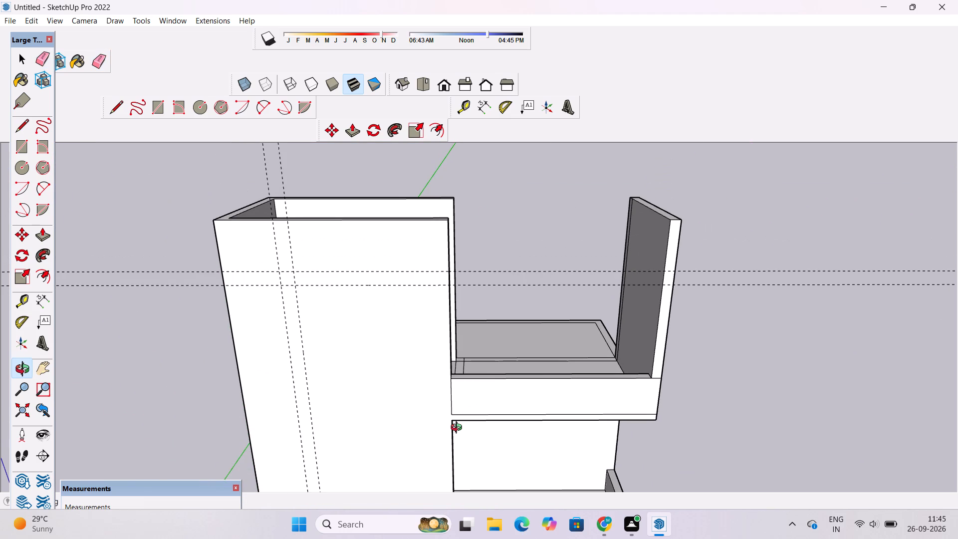
left_click_drag(479, 413, 465, 419, "shift")
scroll(619, 402, "up", 5)
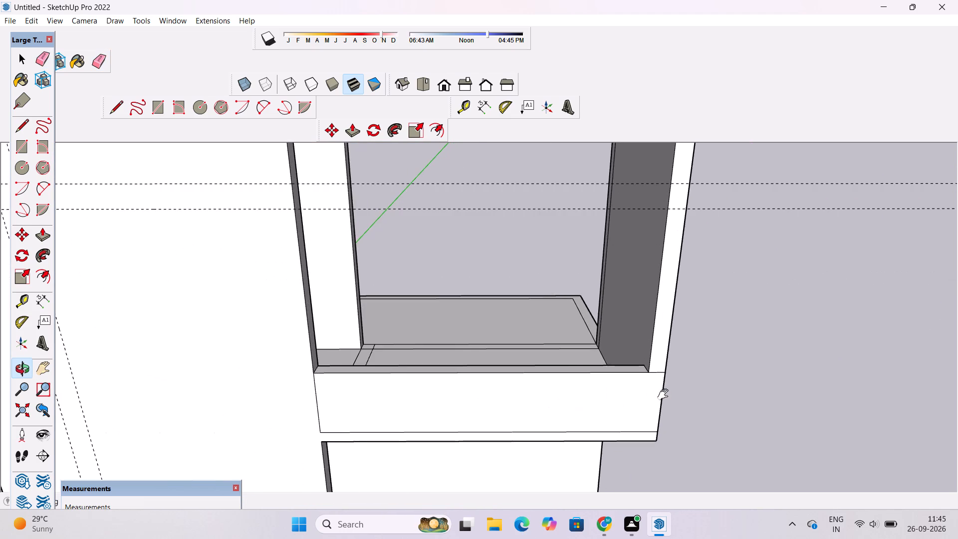
left_click_drag(665, 395, 551, 405, "shift")
scroll(547, 398, "up", 4)
key("e")
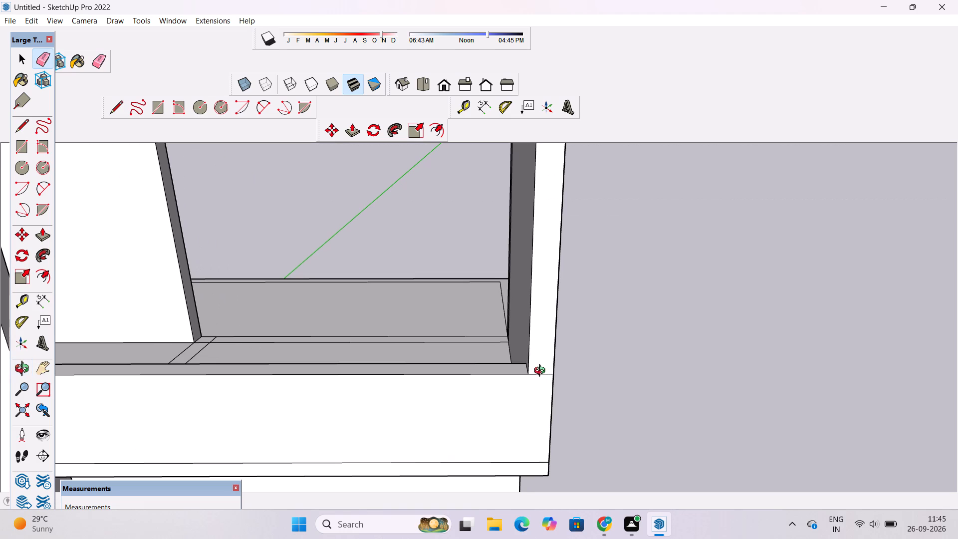
scroll(542, 372, "up", 1)
type("ee")
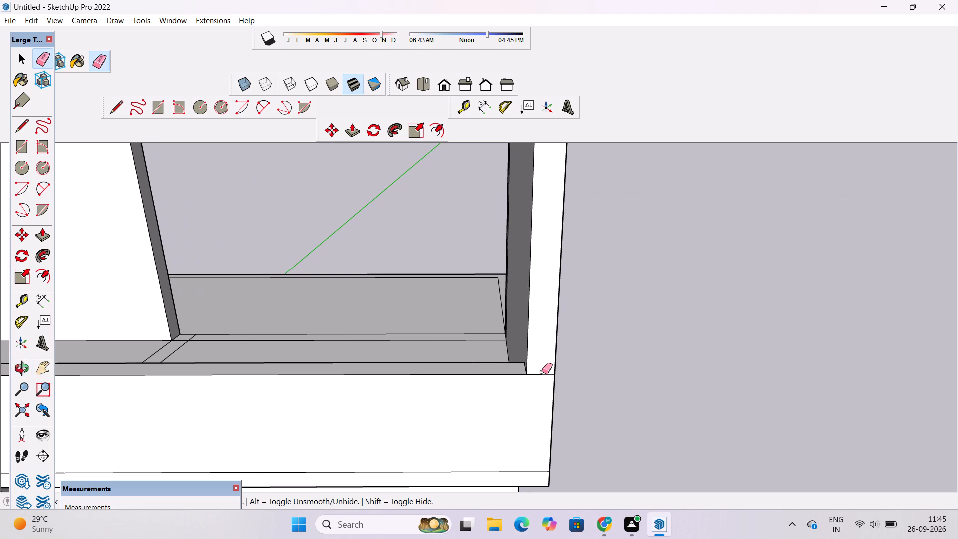
left_click_drag(544, 370, 539, 379)
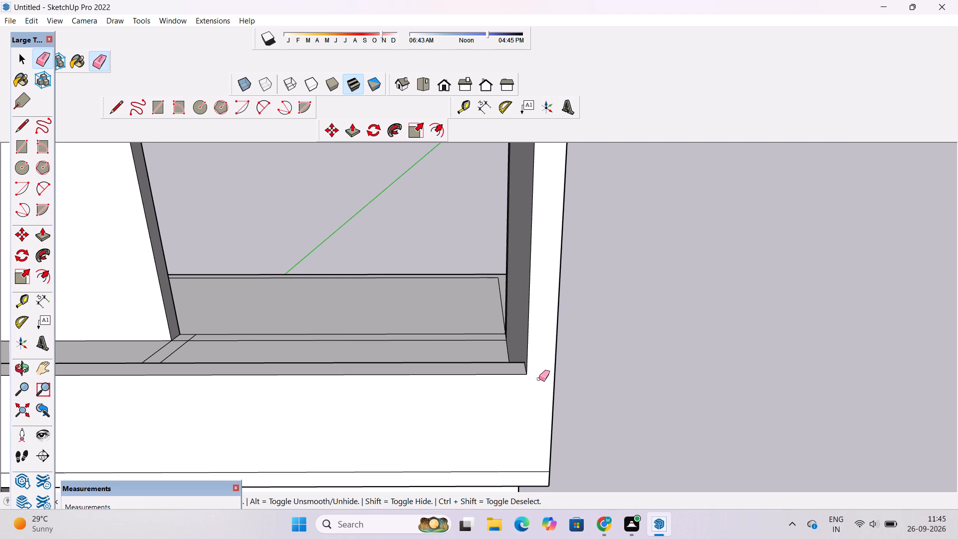
key("space")
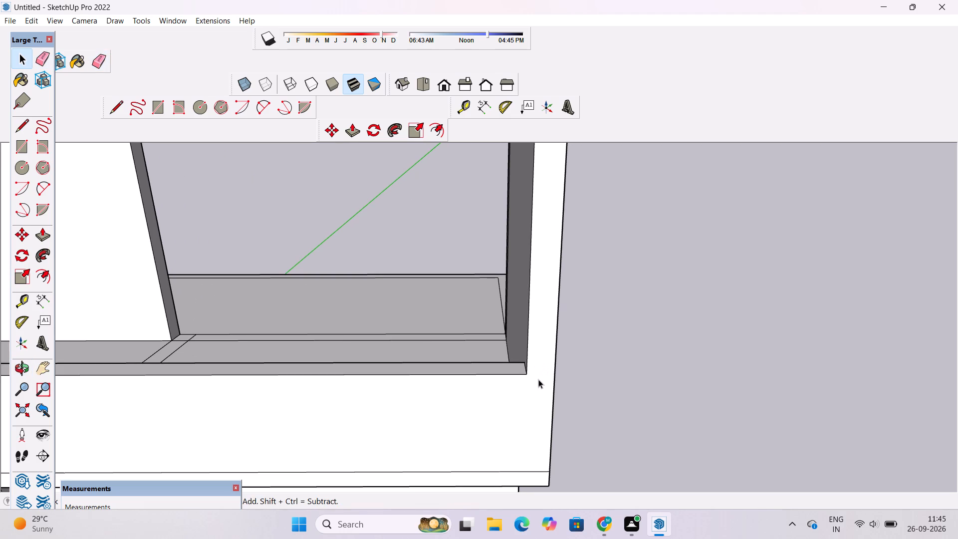
Examine the front of the tall wall, its guide lines and the adjoining upper balcony from several angles and distances.
type("o")
scroll(538, 379, "down", 3)
left_click_drag(475, 390, 520, 391, "shift")
scroll(521, 389, "down", 1)
left_click_drag(576, 389, 558, 361)
scroll(532, 360, "down", 4)
left_click_drag(447, 368, 623, 385, "shift")
scroll(625, 382, "down", 2)
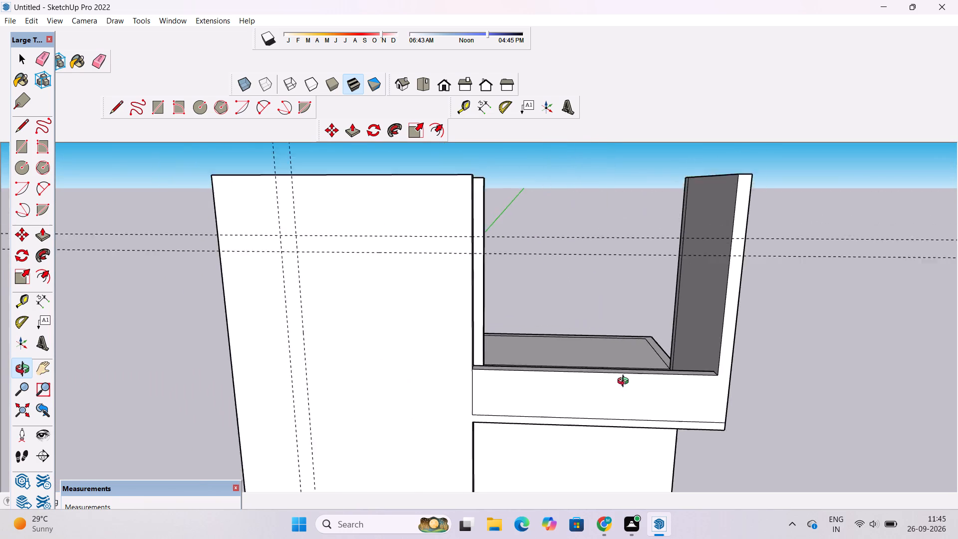
scroll(625, 382, "down", 4)
left_click_drag(571, 394, 573, 388, "shift")
left_click(573, 388, "shift")
left_click_drag(458, 380, 477, 367)
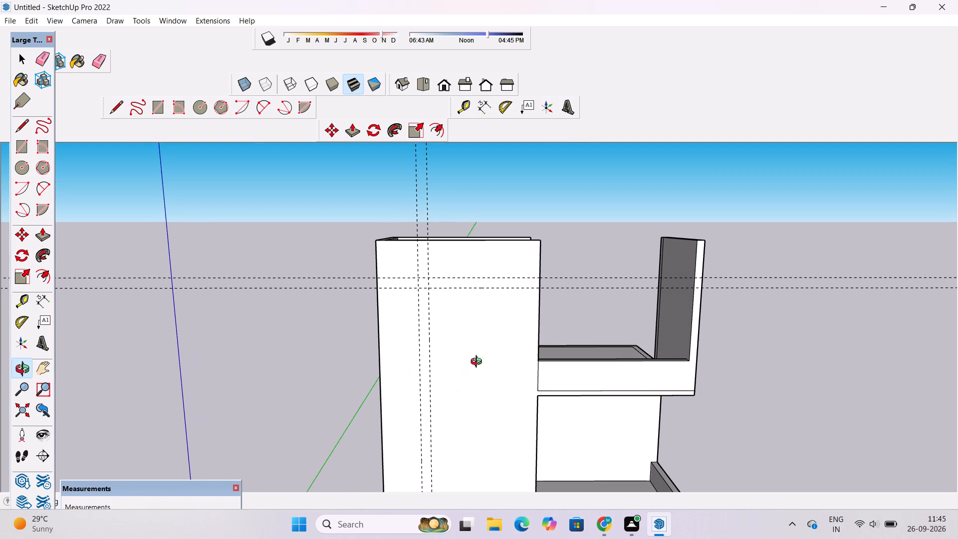
left_click_drag(478, 360, 449, 361, "shift")
scroll(473, 342, "down", 3)
scroll(471, 344, "up", 3)
scroll(469, 346, "down", 2)
left_click_drag(465, 345, 471, 365, "shift")
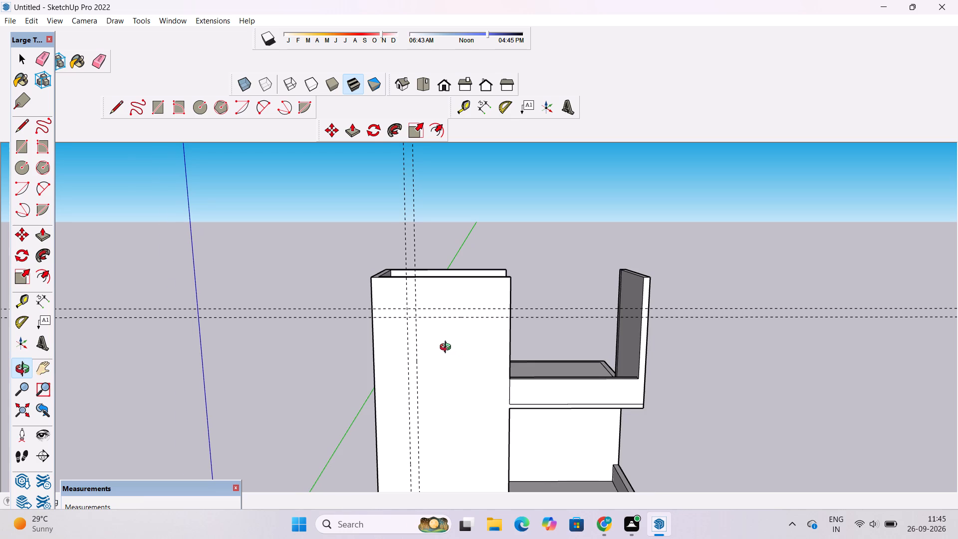
scroll(448, 348, "up", 7)
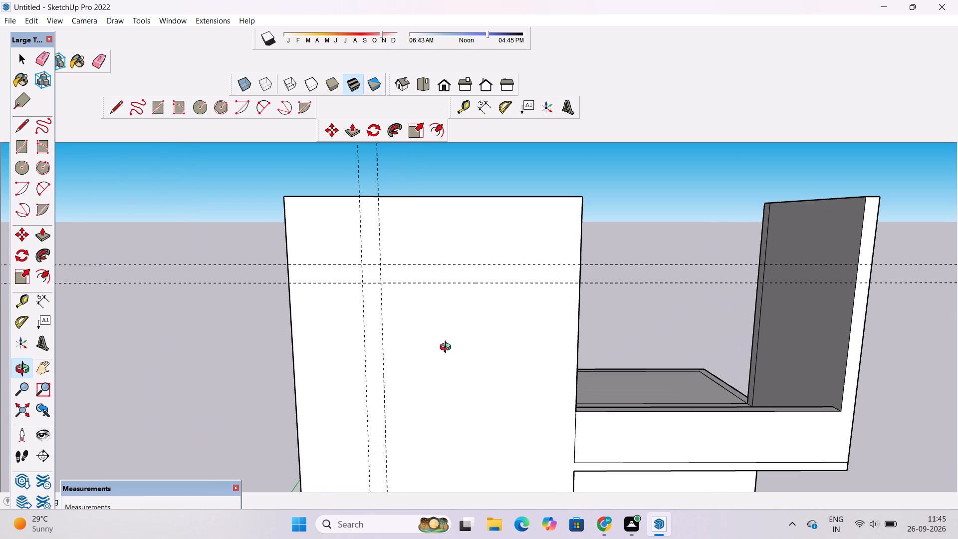
scroll(448, 348, "down", 2)
left_click_drag(447, 349, 457, 350, "shift")
left_click(457, 350)
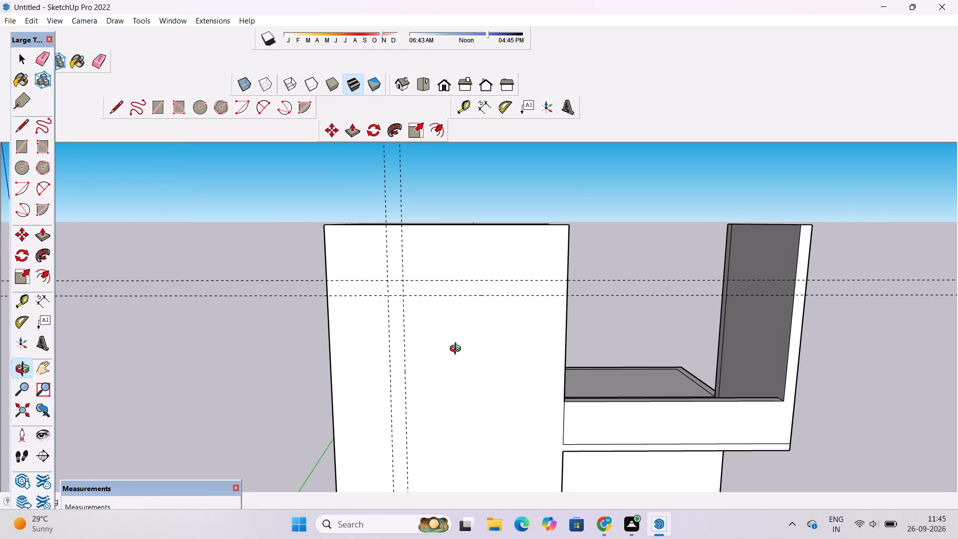
left_click_drag(458, 350, 455, 363)
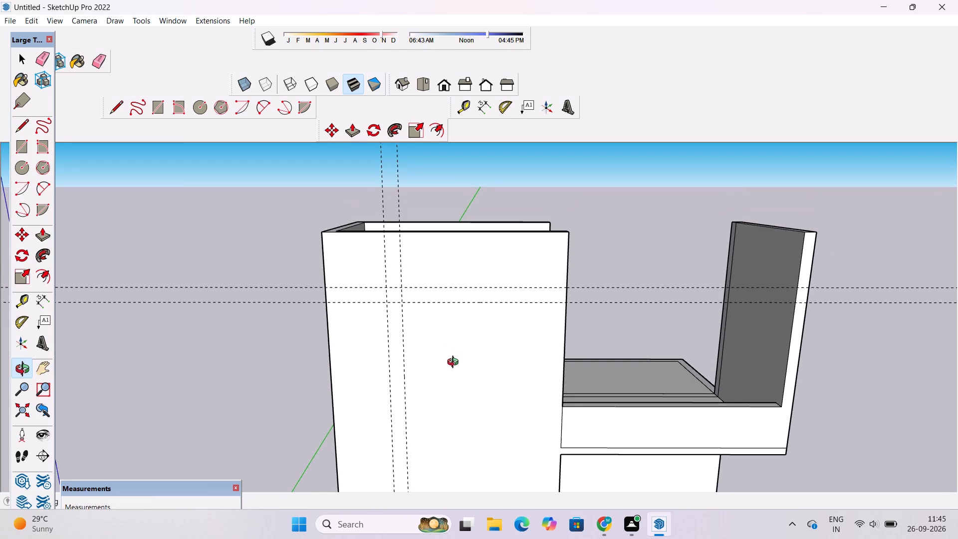
Examine the top of the tall front wall, its crossing guide lines and the adjoining upper balcony from near and far.
scroll(455, 363, "up", 2)
scroll(455, 363, "down", 2)
left_click_drag(455, 363, 453, 372)
scroll(452, 358, "up", 2)
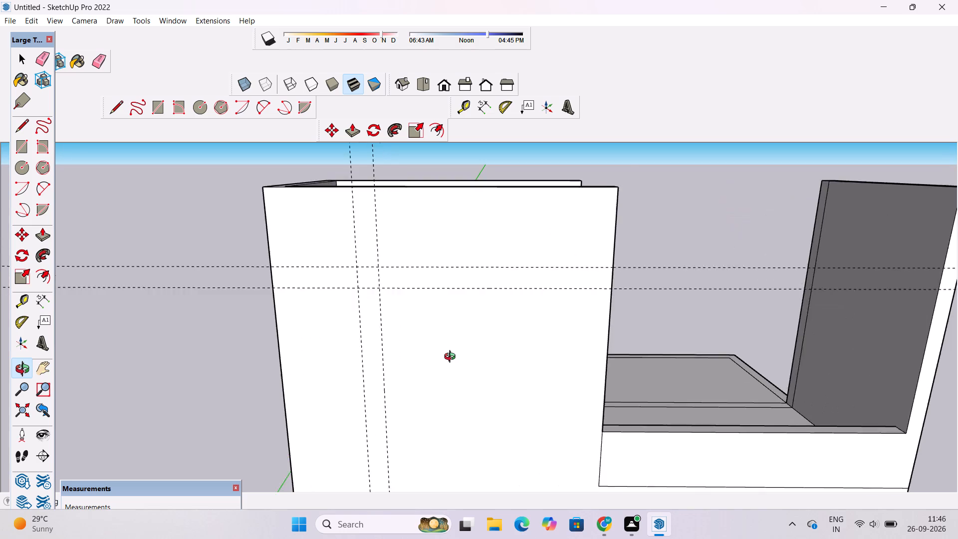
scroll(452, 358, "up", 3)
scroll(452, 358, "down", 1)
left_click_drag(452, 358, 451, 367)
scroll(451, 367, "up", 1)
left_click_drag(451, 367, 448, 373)
scroll(442, 373, "up", 2)
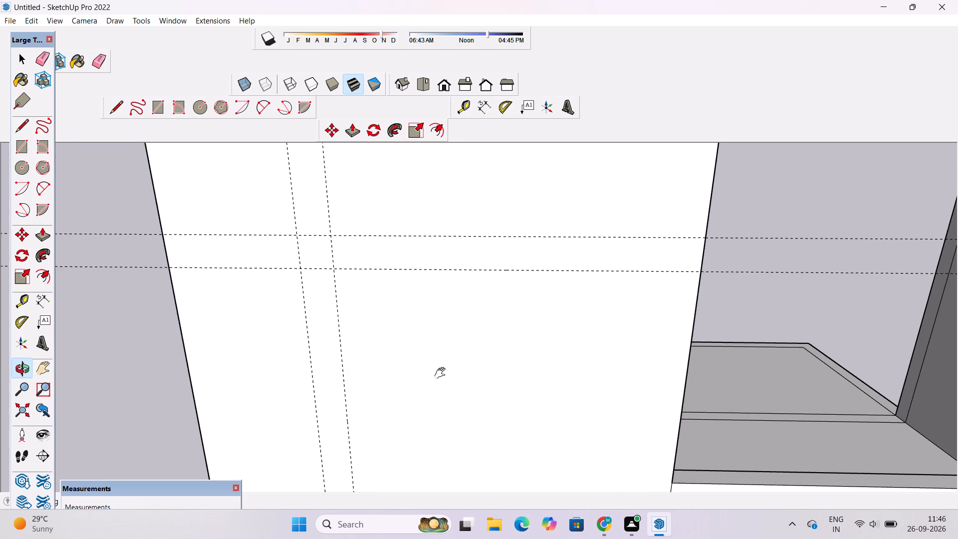
left_click_drag(442, 373, 447, 378, "shift")
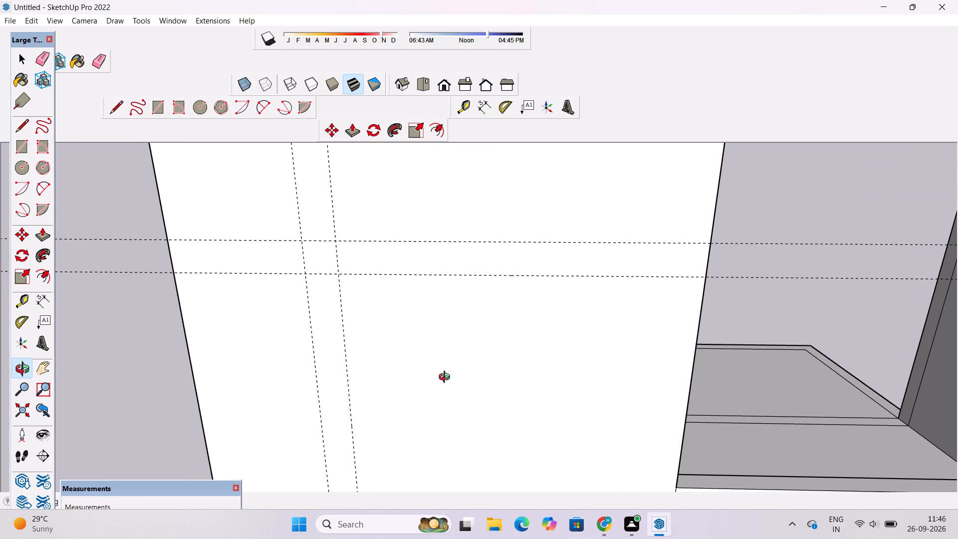
left_click_drag(447, 378, 446, 382)
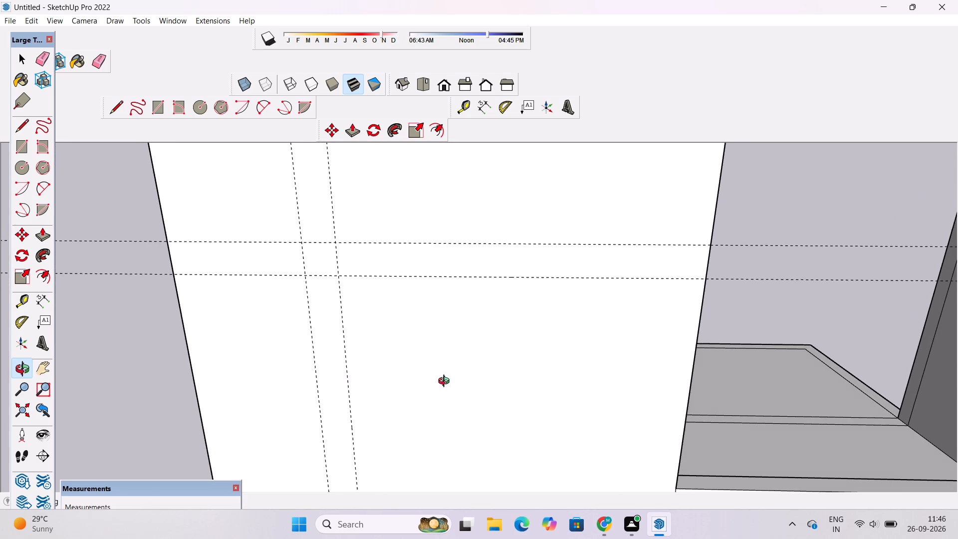
left_click_drag(446, 382, 444, 388)
scroll(441, 387, "up", 4)
scroll(441, 387, "down", 5)
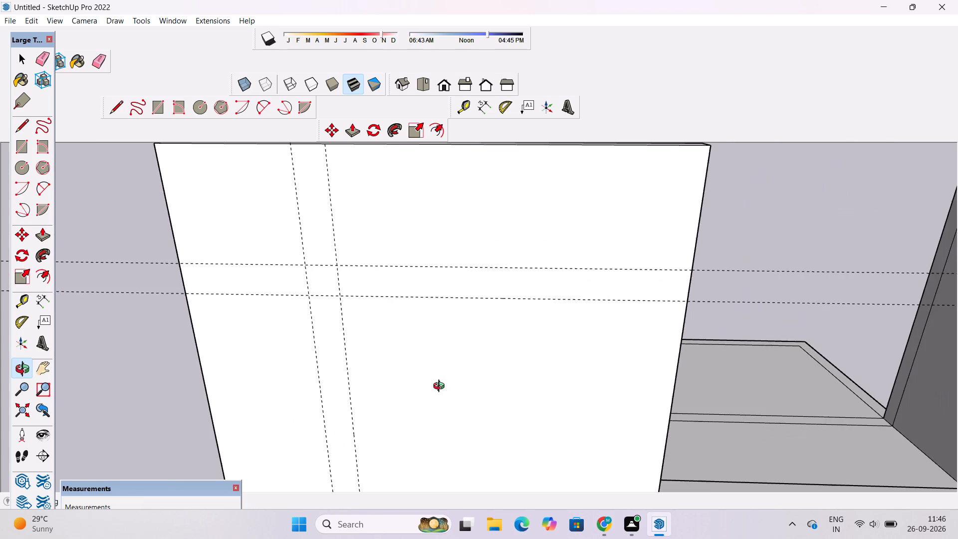
scroll(441, 387, "down", 3)
left_click_drag(436, 394, 439, 384)
scroll(440, 382, "down", 4)
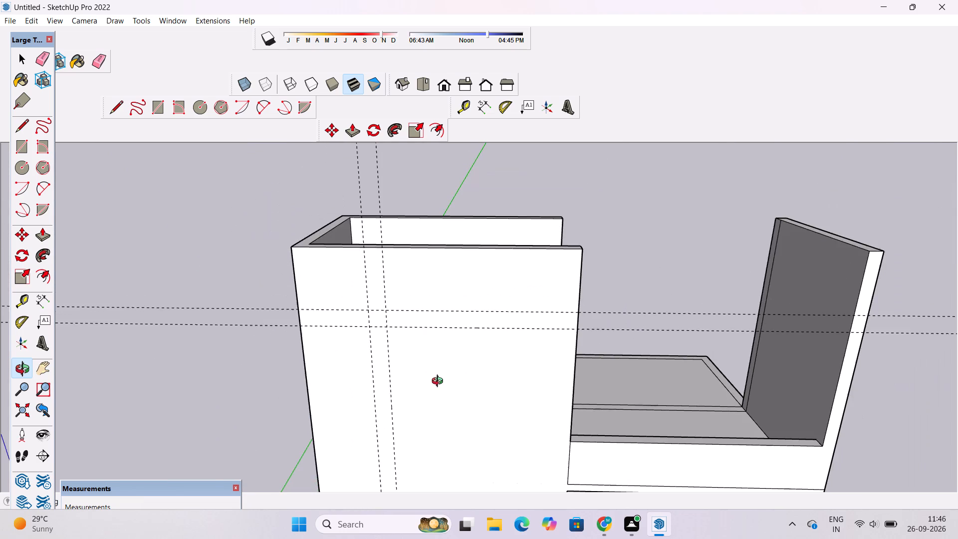
left_click_drag(439, 382, 443, 369, "shift")
scroll(444, 367, "down", 4)
left_click_drag(443, 380, 452, 353)
scroll(452, 352, "down", 2)
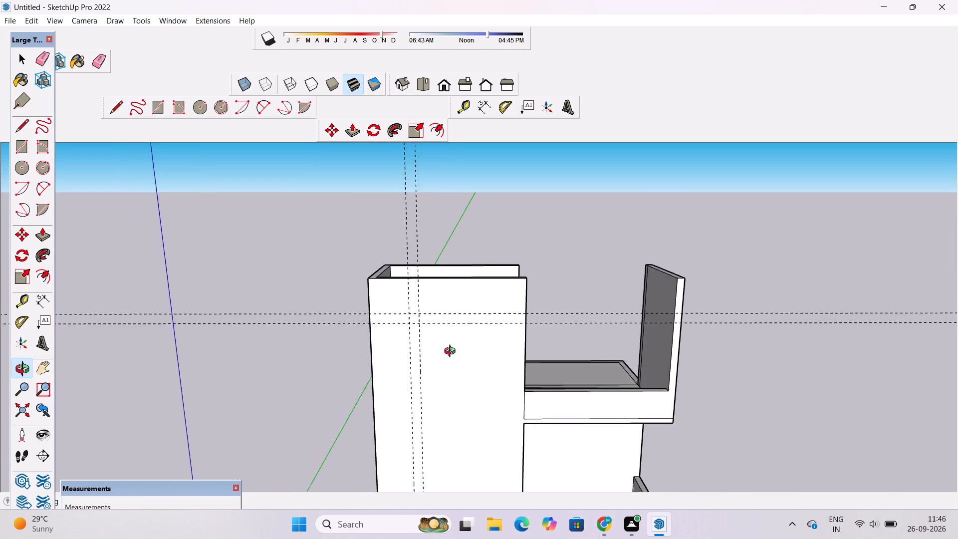
scroll(452, 352, "down", 2)
left_click(450, 366, "shift")
scroll(449, 365, "up", 1)
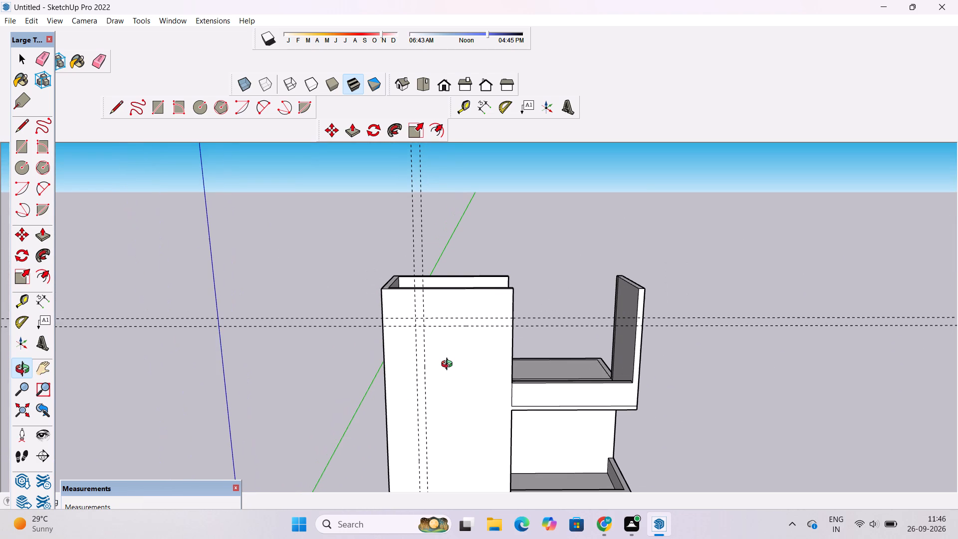
scroll(449, 365, "down", 4)
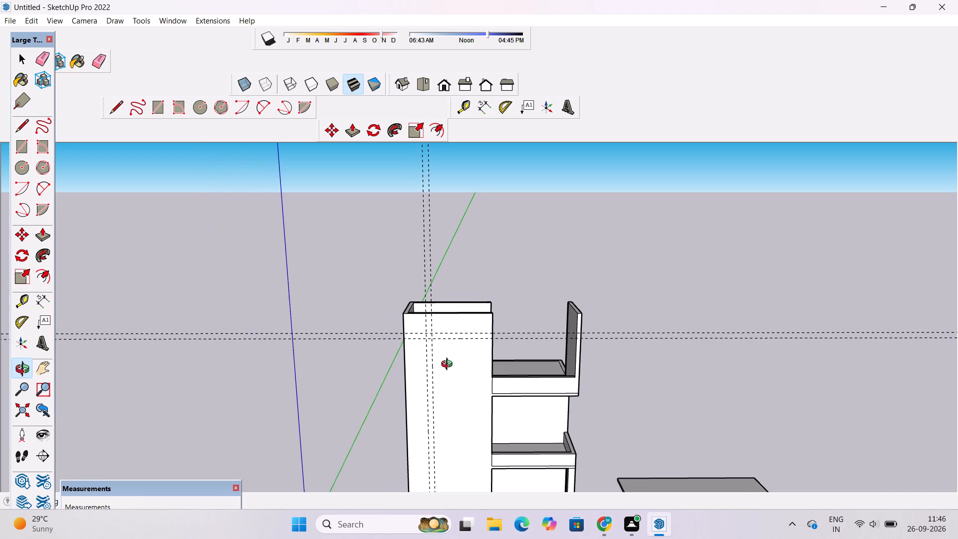
scroll(449, 362, "down", 2)
scroll(449, 362, "up", 2)
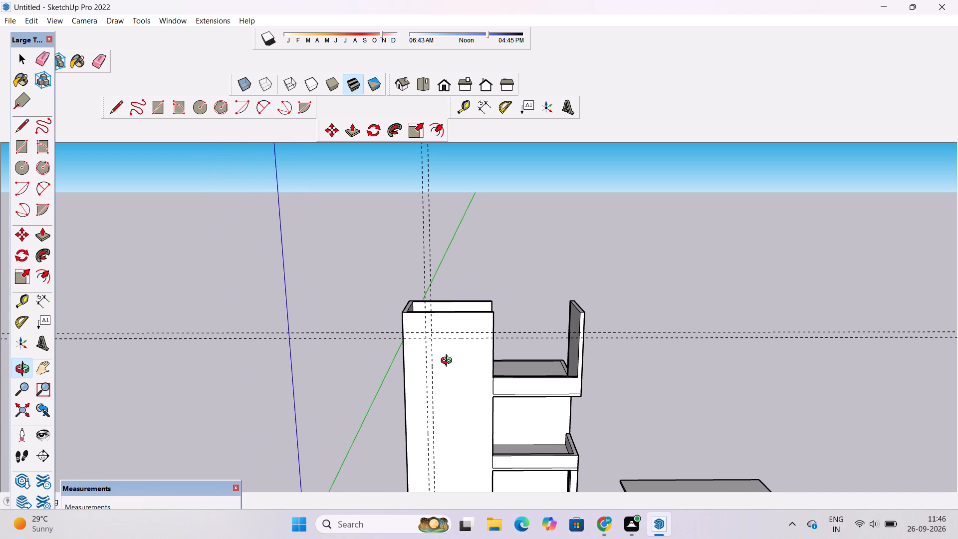
scroll(449, 362, "down", 3)
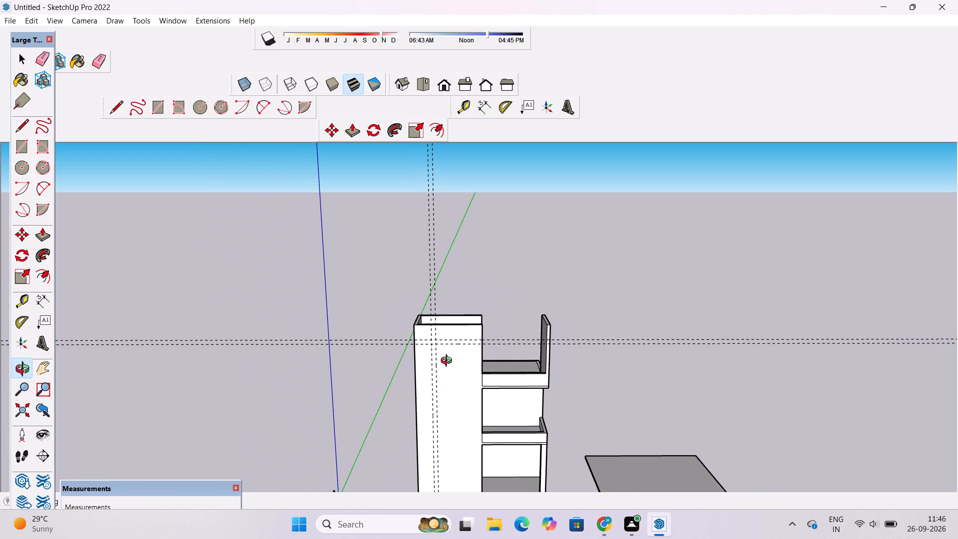
scroll(449, 362, "down", 3)
left_click(449, 374, "shift")
scroll(450, 358, "up", 5)
scroll(450, 358, "down", 2)
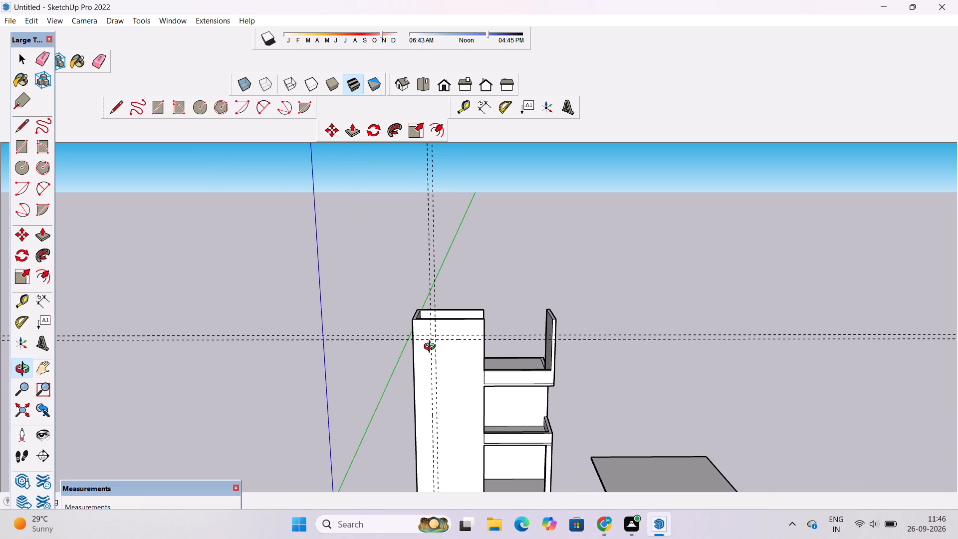
scroll(432, 342, "up", 2)
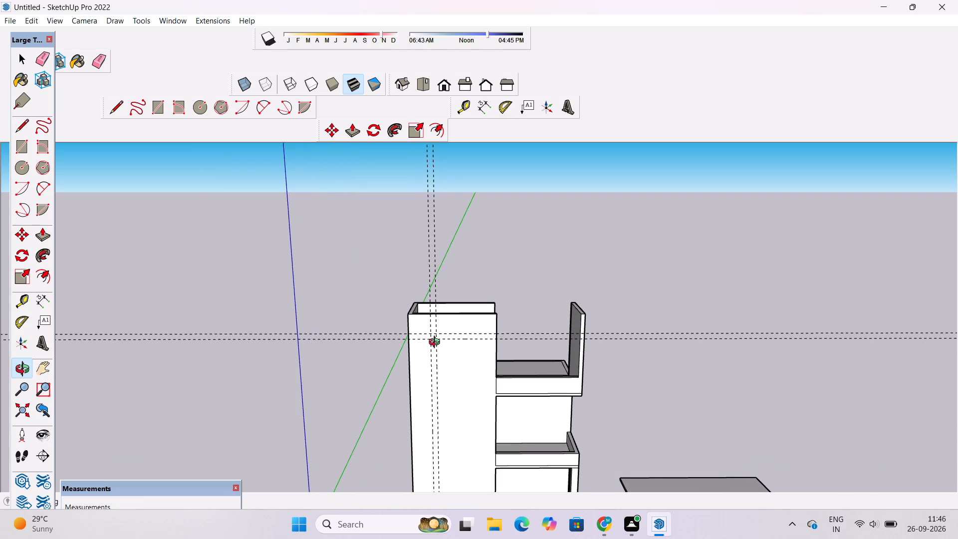
scroll(437, 343, "down", 3)
scroll(437, 343, "up", 1)
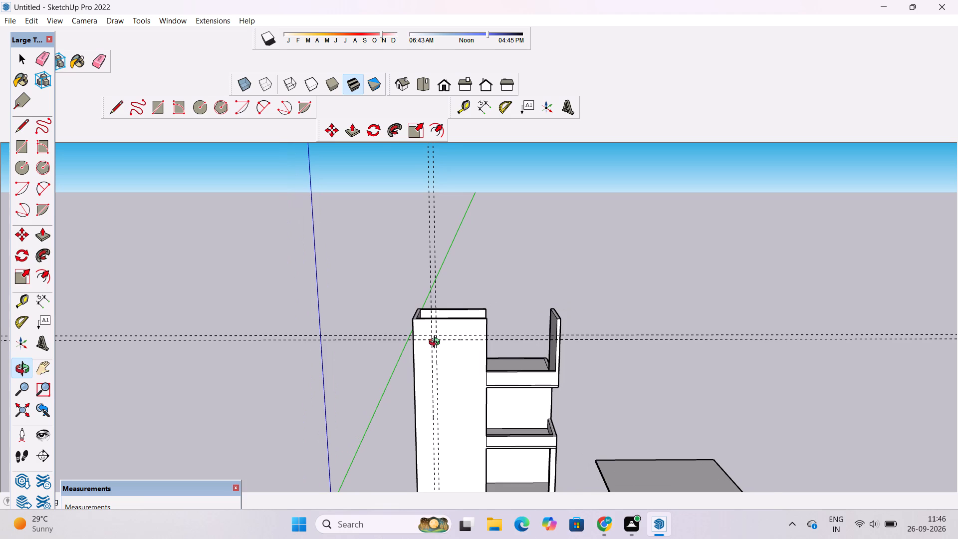
scroll(437, 343, "up", 2)
left_click_drag(437, 343, 414, 347, "shift")
scroll(402, 341, "up", 1)
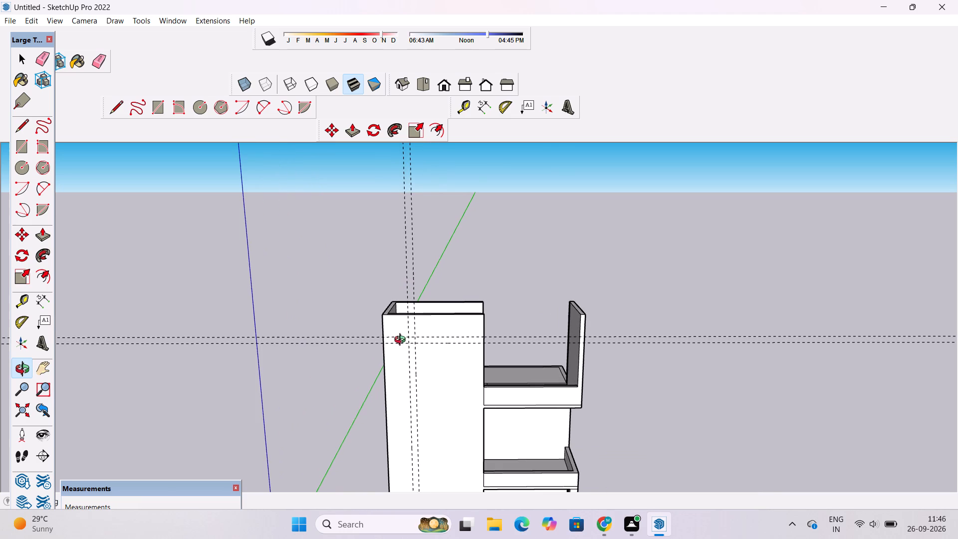
left_click_drag(385, 360, 397, 346, "shift")
left_click(398, 345, "shift")
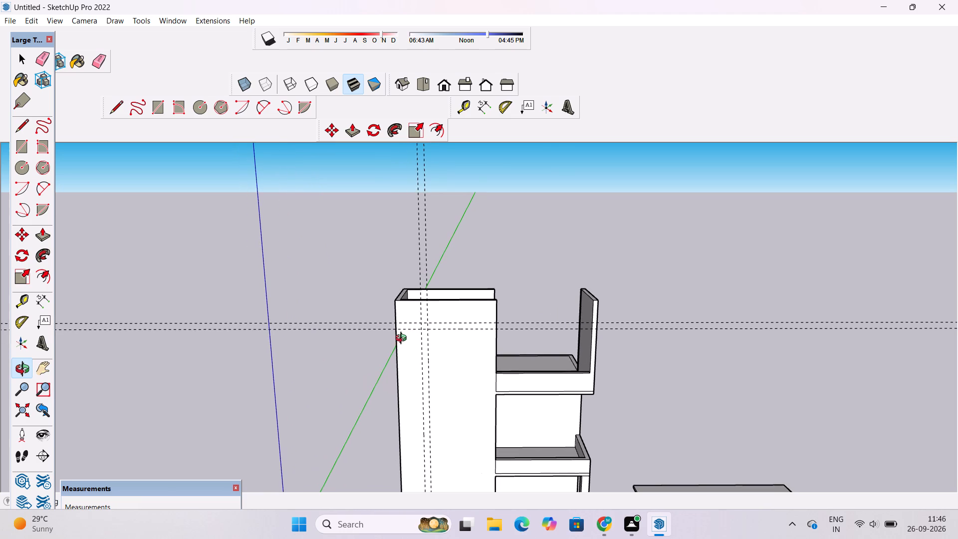
Draw a 55' 3 5/16" by 2' rectangle between the horizontal guides, from the first vertical guide to the upper side wall's outer edge.
scroll(410, 306, "up", 5)
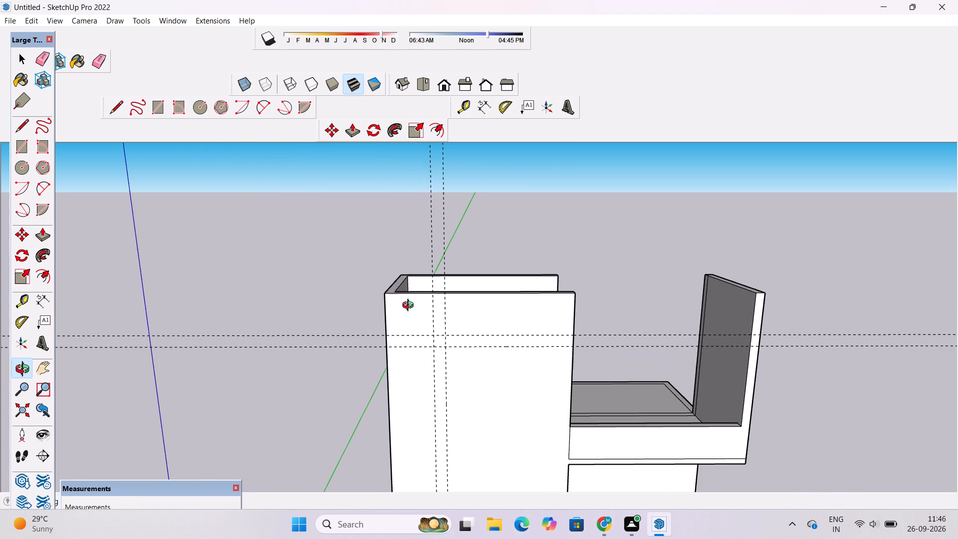
scroll(410, 306, "up", 1)
left_click_drag(440, 356, 399, 324, "shift")
scroll(399, 324, "up", 1)
left_click(393, 318, "shift")
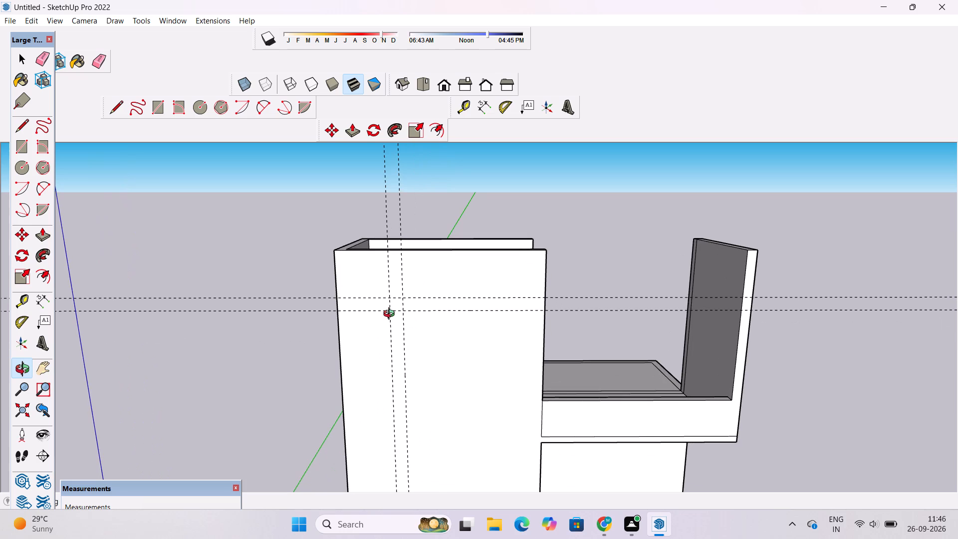
left_click_drag(417, 327, 383, 295)
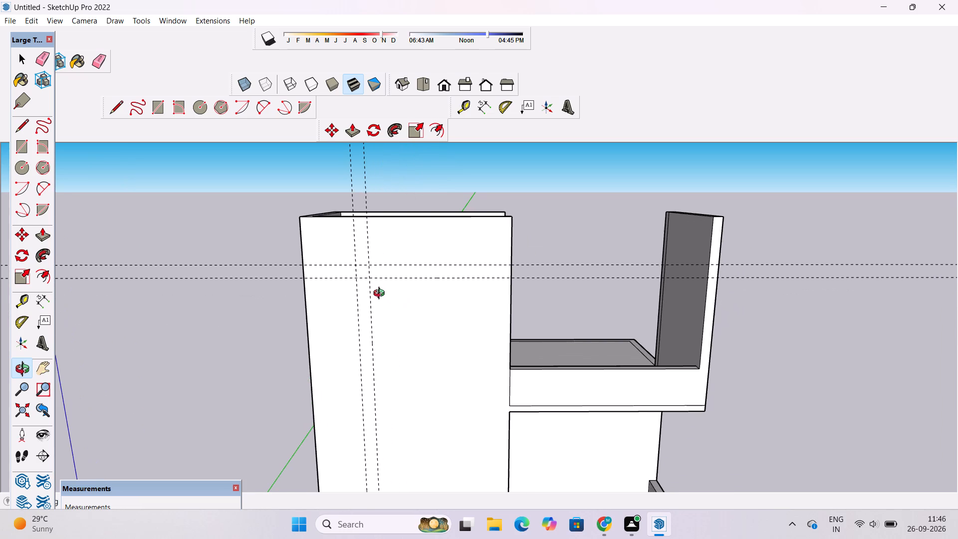
key("r")
scroll(363, 281, "down", 3)
scroll(351, 271, "up", 1)
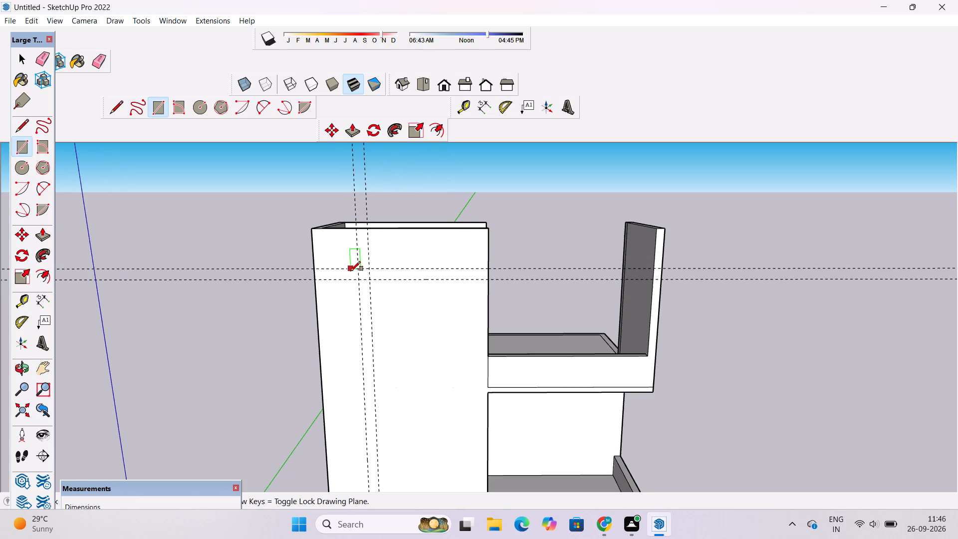
scroll(356, 268, "up", 4)
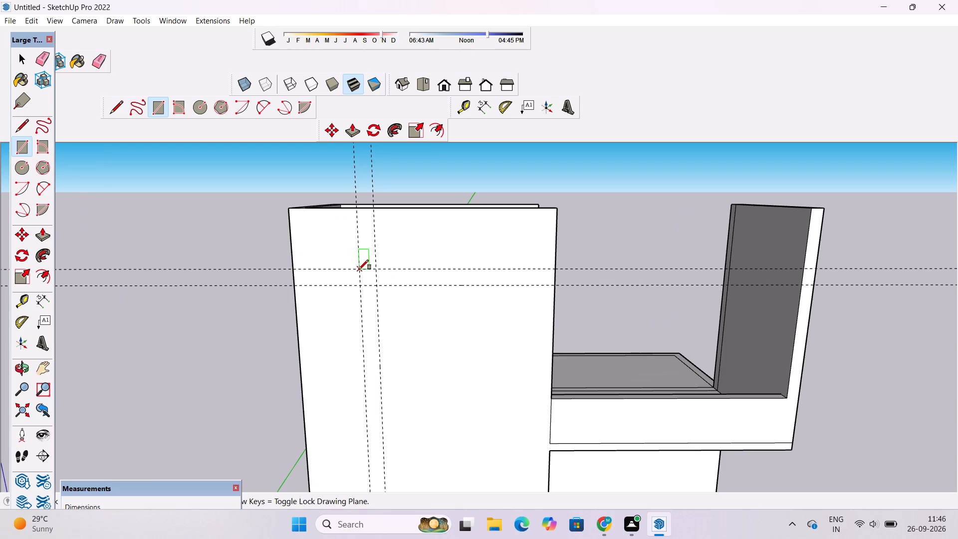
left_click(359, 269)
scroll(361, 286, "down", 7)
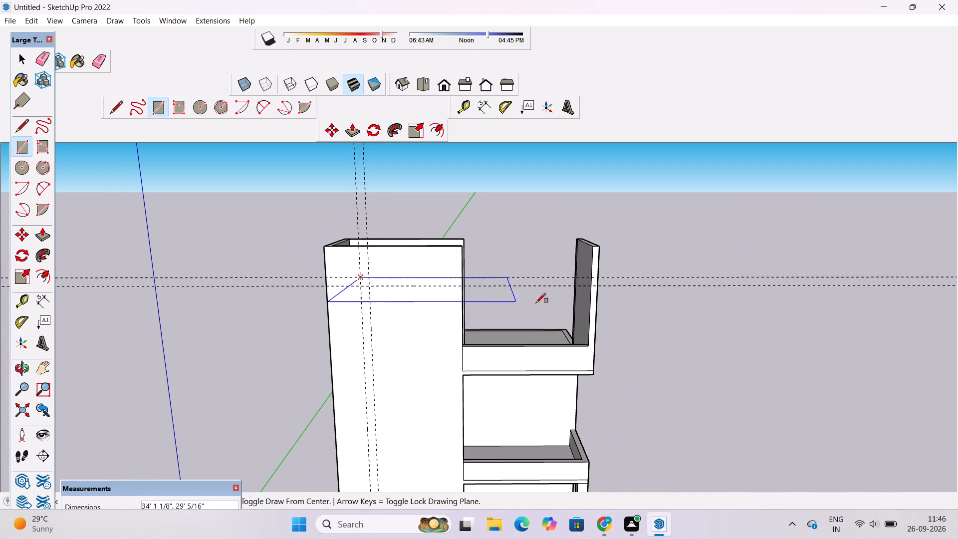
scroll(615, 293, "up", 7)
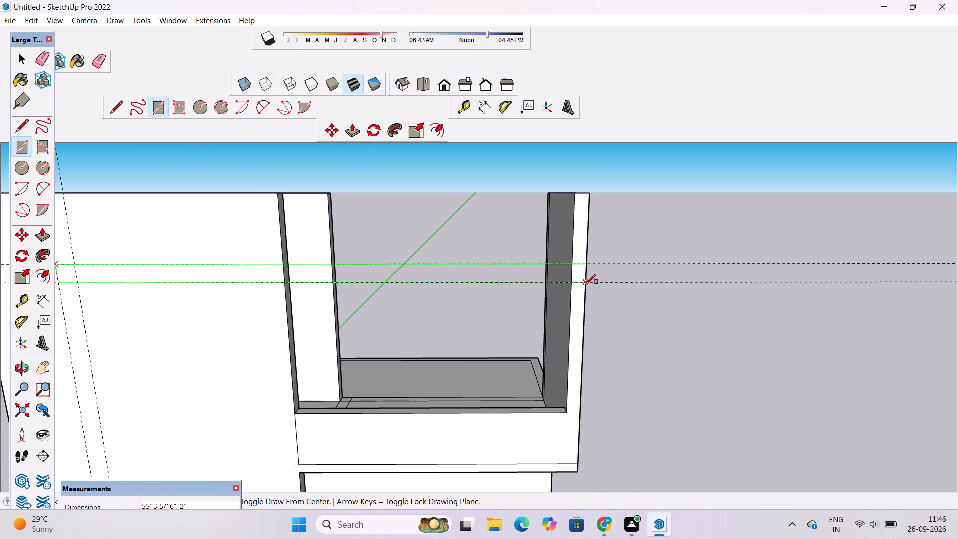
scroll(586, 284, "down", 2)
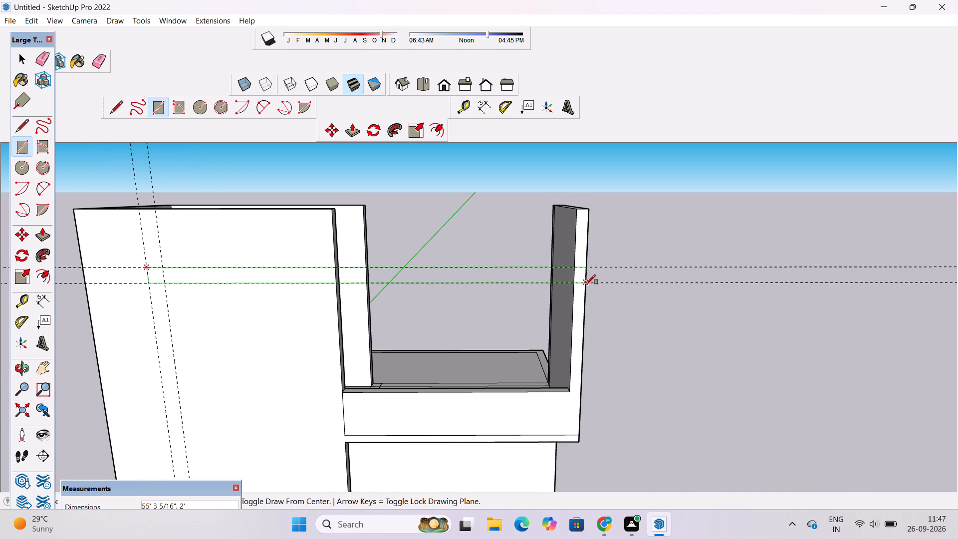
double_click(586, 284)
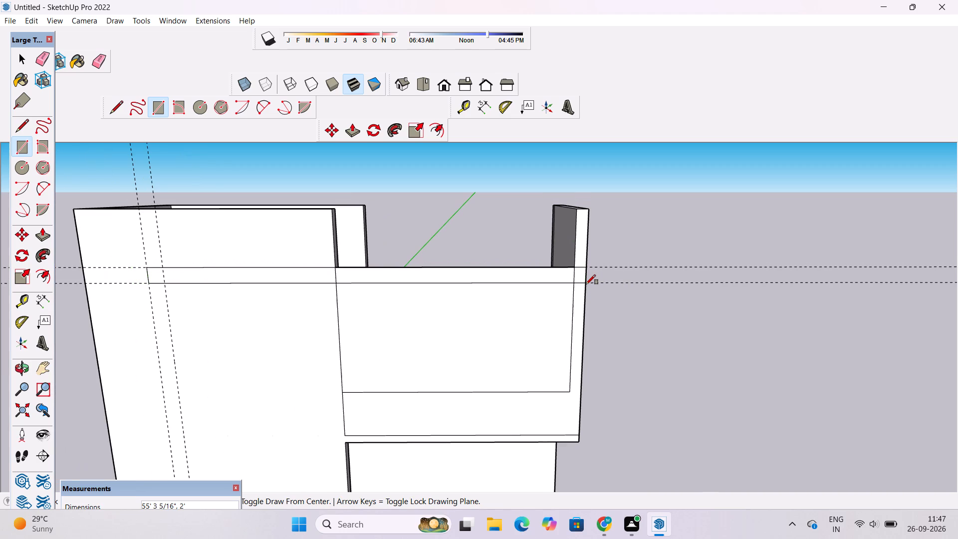
Delete the face filling the upper balcony's opening below the new horizontal band.
key("space")
left_click(517, 300)
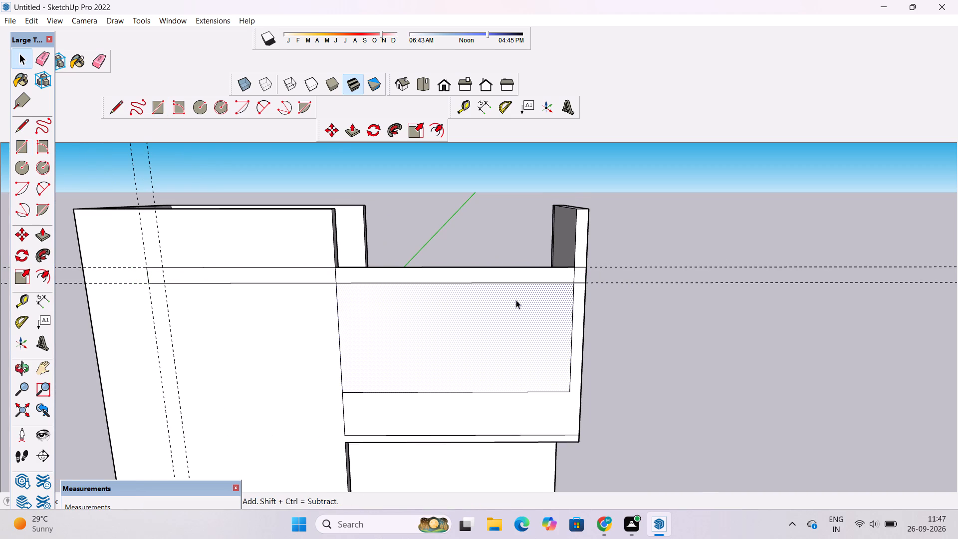
key("Delete")
Push/Pull the back of the horizontal band across the upper balcony's opening 1' 6" inward, matching the front wall's thickness.
key("o")
scroll(516, 300, "down", 5)
left_click_drag(589, 289, 583, 295)
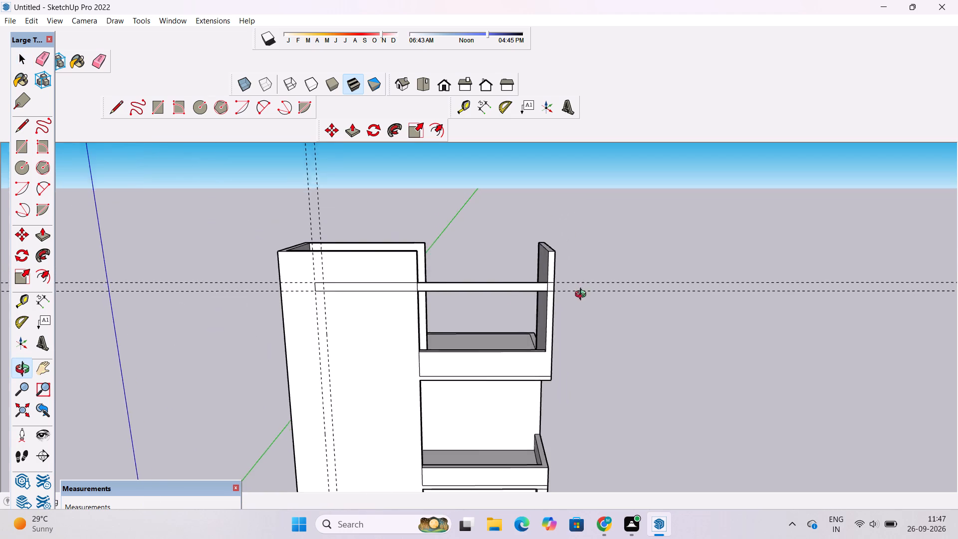
left_click_drag(583, 295, 221, 357)
scroll(418, 275, "up", 3)
left_click_drag(452, 273, 371, 298)
scroll(393, 257, "up", 3)
left_click_drag(421, 278, 368, 285)
left_click_drag(383, 283, 422, 284, "shift")
scroll(431, 279, "up", 7)
left_click_drag(431, 278, 403, 282)
scroll(385, 277, "down", 6)
left_click_drag(404, 278, 457, 278, "shift")
left_click_drag(389, 290, 374, 290)
left_click_drag(389, 307, 320, 312)
scroll(290, 305, "up", 1)
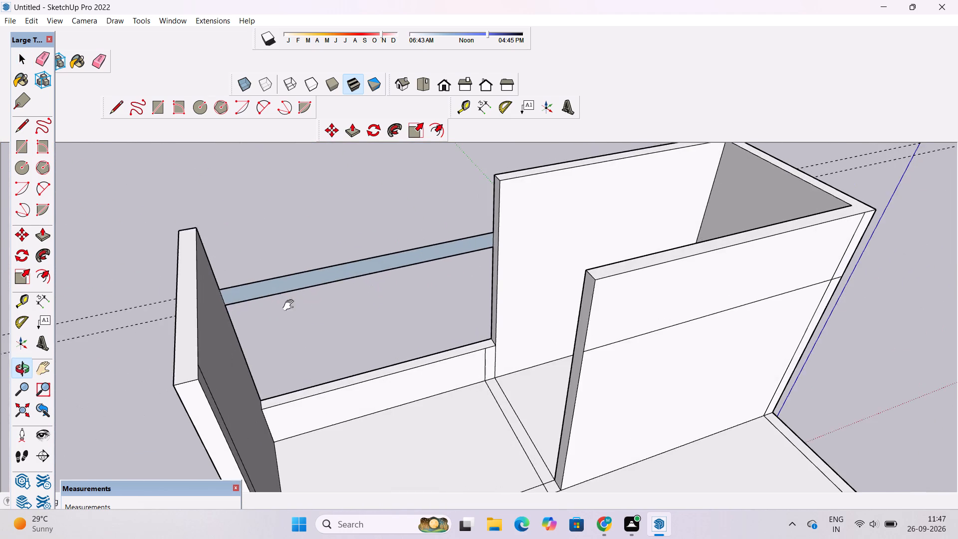
left_click_drag(295, 304, 331, 304, "shift")
scroll(331, 304, "up", 3)
left_click(329, 304, "shift")
key("p")
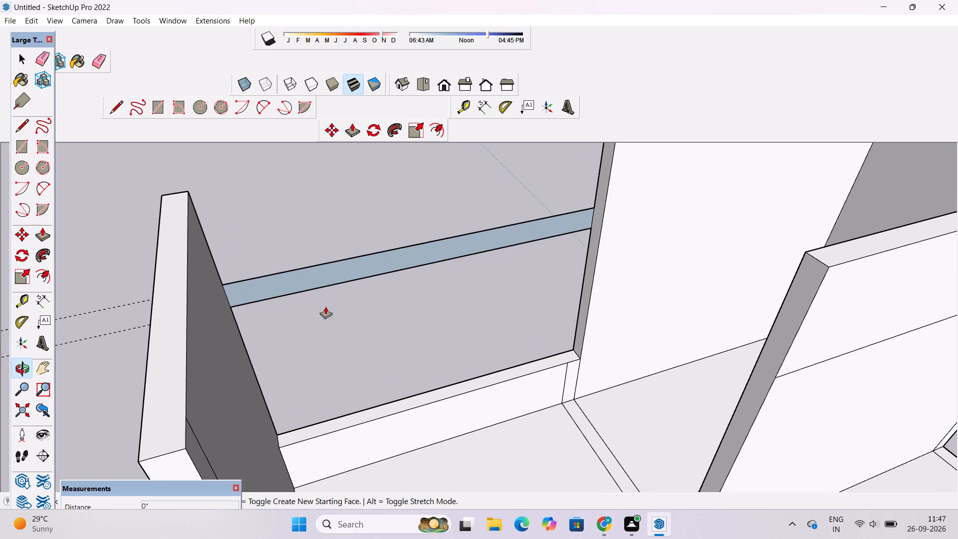
left_click(582, 221)
left_click(610, 216)
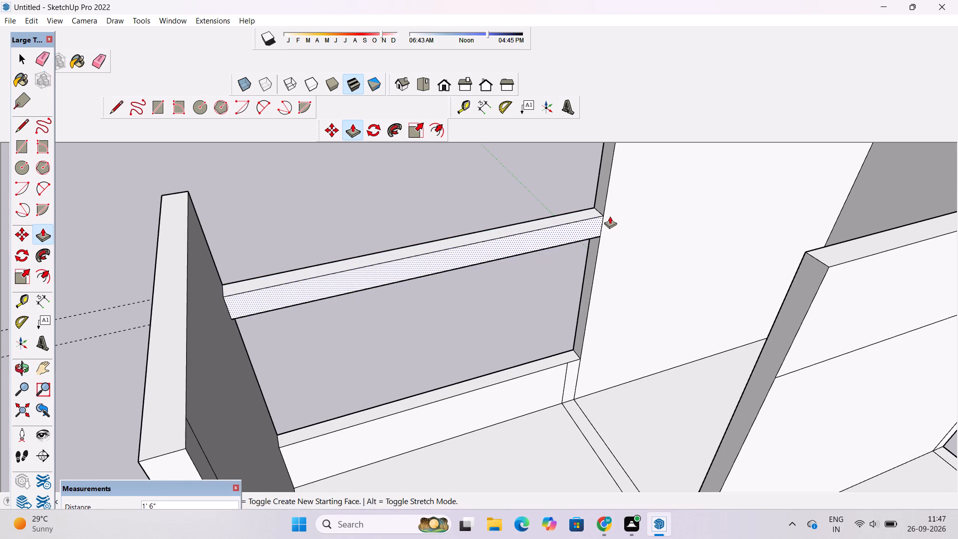
Erase the two horizontal guide lines running along the new beam at the front of the upper balcony.
key("o")
scroll(598, 229, "down", 6)
left_click_drag(202, 306, 711, 268)
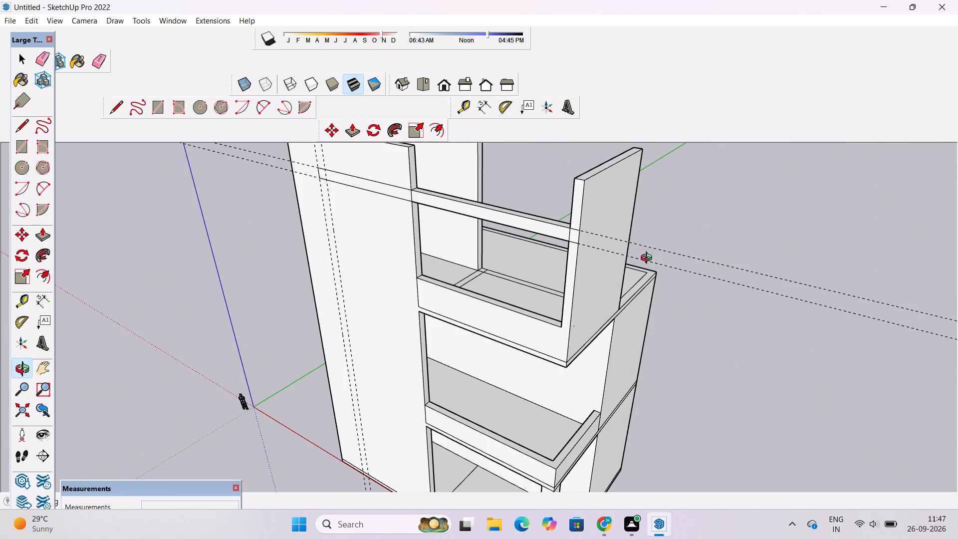
left_click_drag(518, 259, 484, 288, "shift")
scroll(415, 306, "up", 3)
left_click_drag(413, 306, 475, 294)
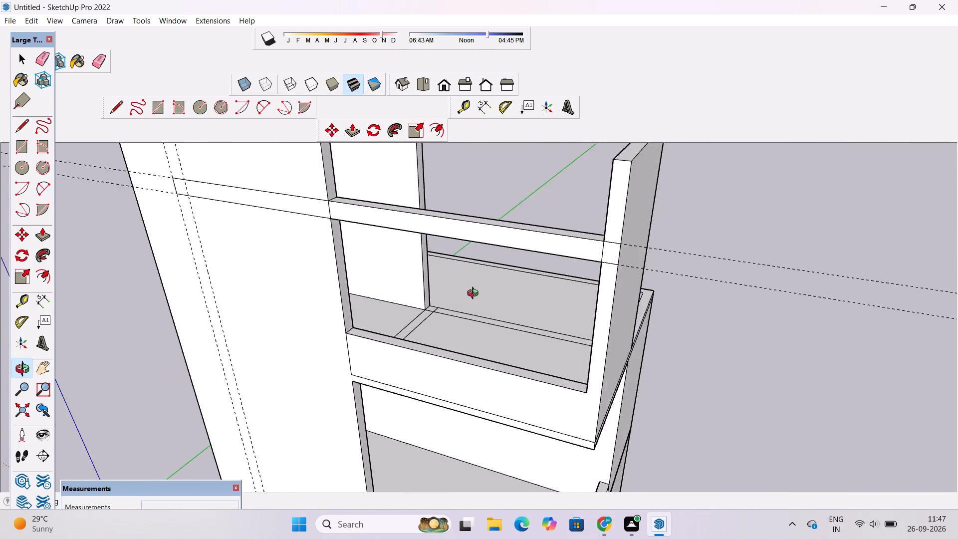
left_click_drag(475, 294, 521, 270)
left_click_drag(534, 259, 456, 281, "shift")
scroll(449, 281, "down", 5)
left_click_drag(405, 295, 436, 264)
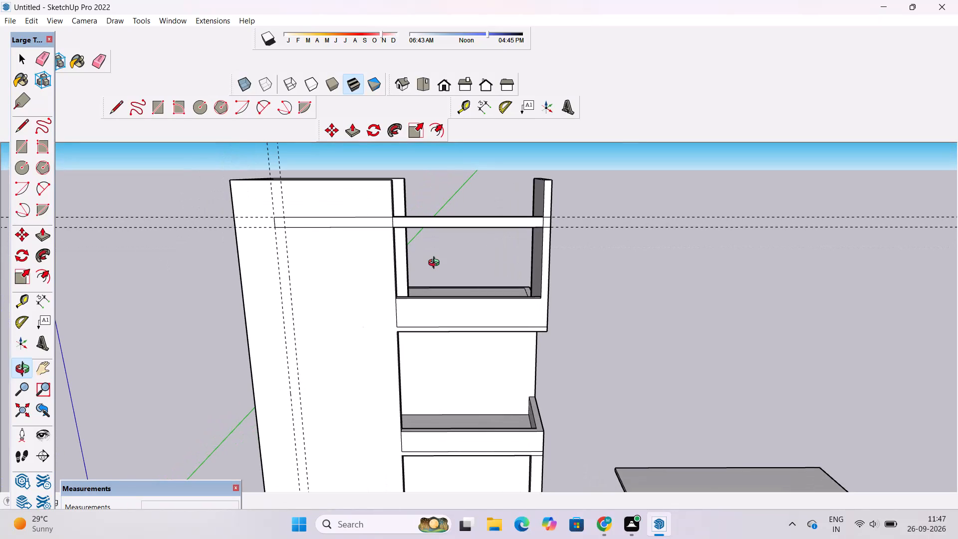
key("e")
left_click_drag(639, 196, 640, 236)
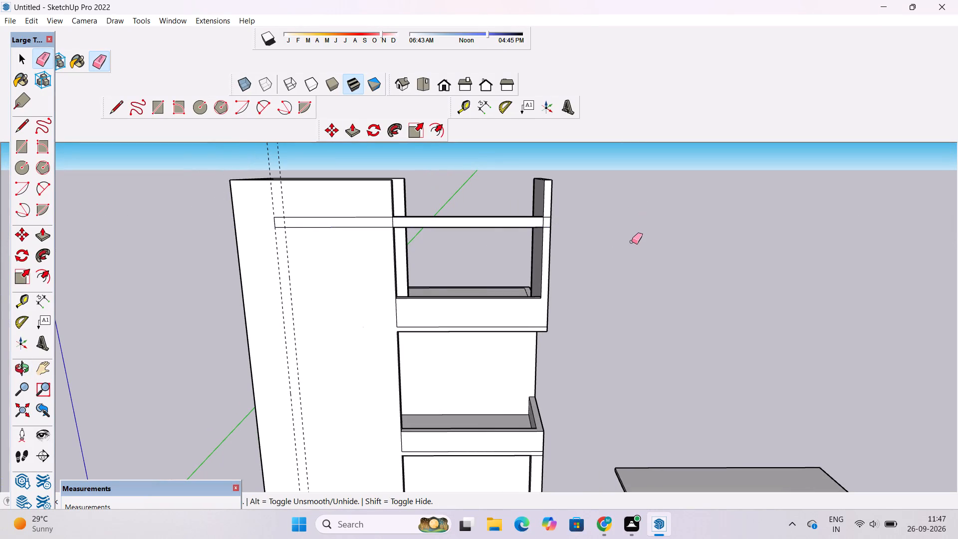
key("o")
scroll(552, 248, "up", 1)
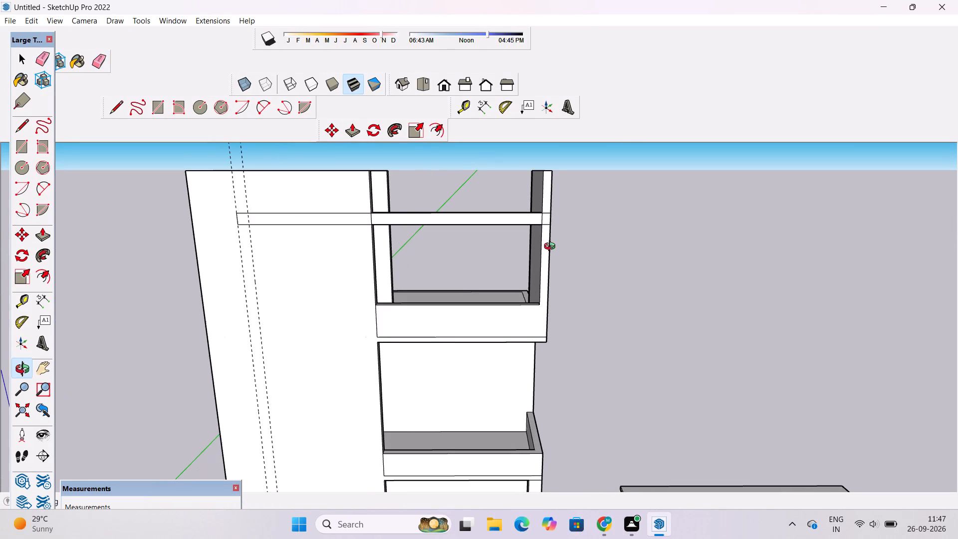
Examine the new beam, the upper balcony opening and the tall front wall from several angles.
scroll(552, 248, "up", 2)
left_click_drag(551, 248, 545, 268, "shift")
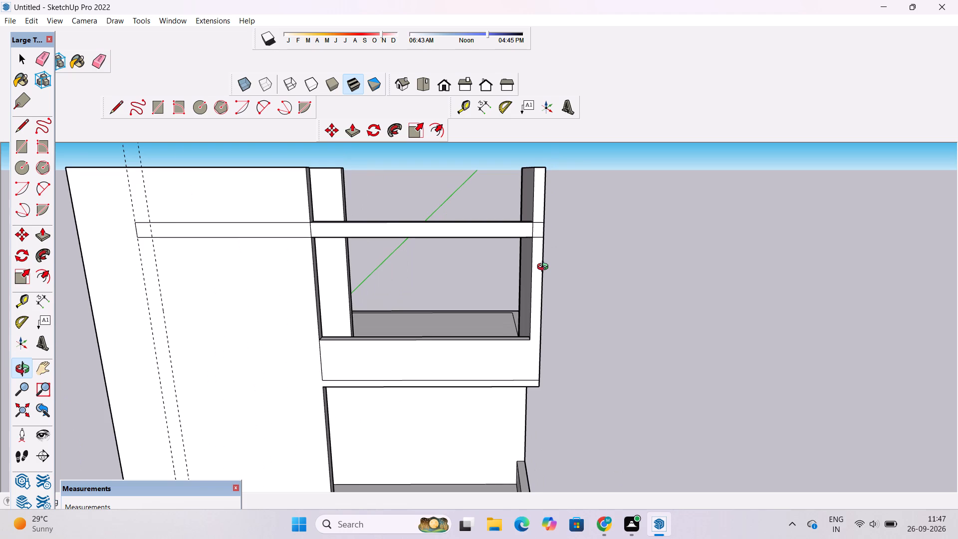
scroll(545, 268, "down", 4)
left_click_drag(526, 262, 509, 210)
scroll(487, 228, "up", 3)
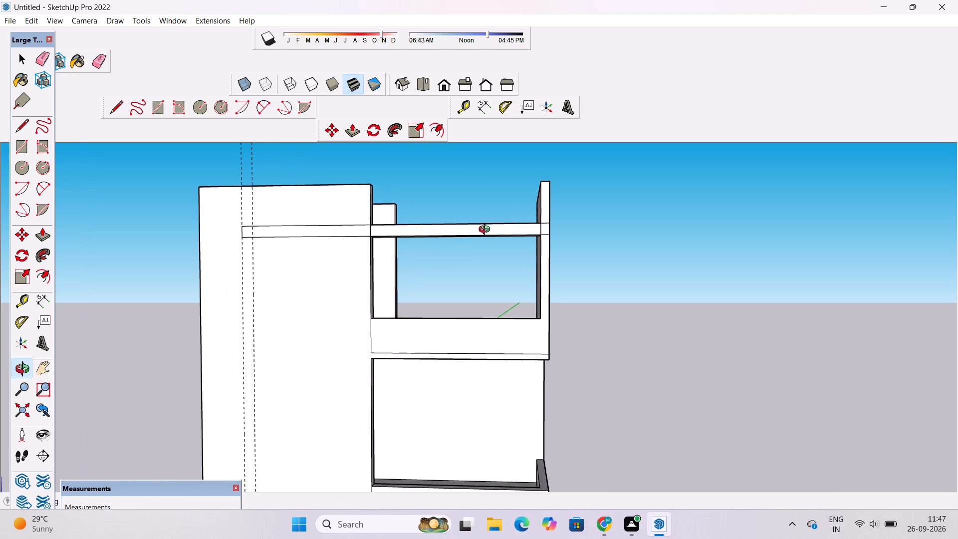
scroll(490, 235, "down", 4)
left_click_drag(490, 235, 491, 269)
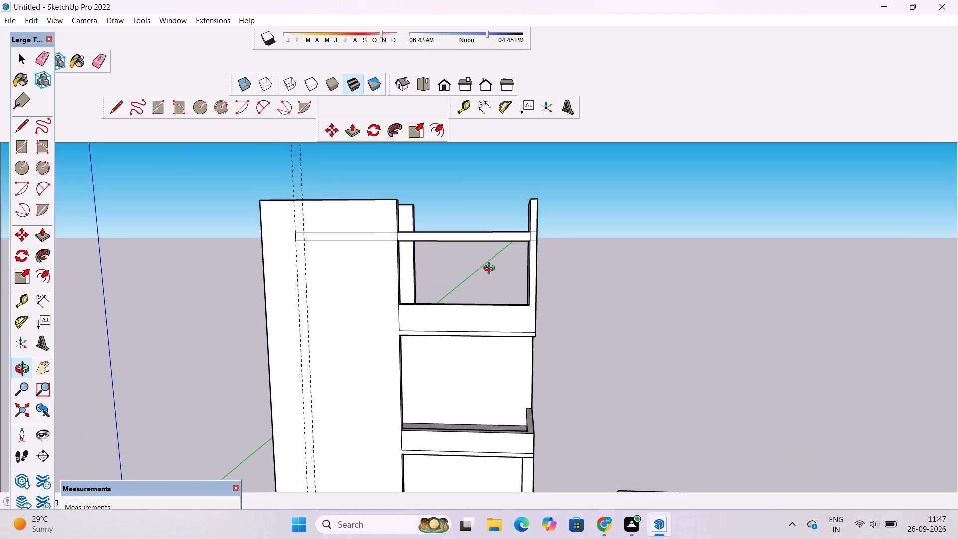
left_click_drag(491, 269, 488, 322)
scroll(441, 288, "up", 3)
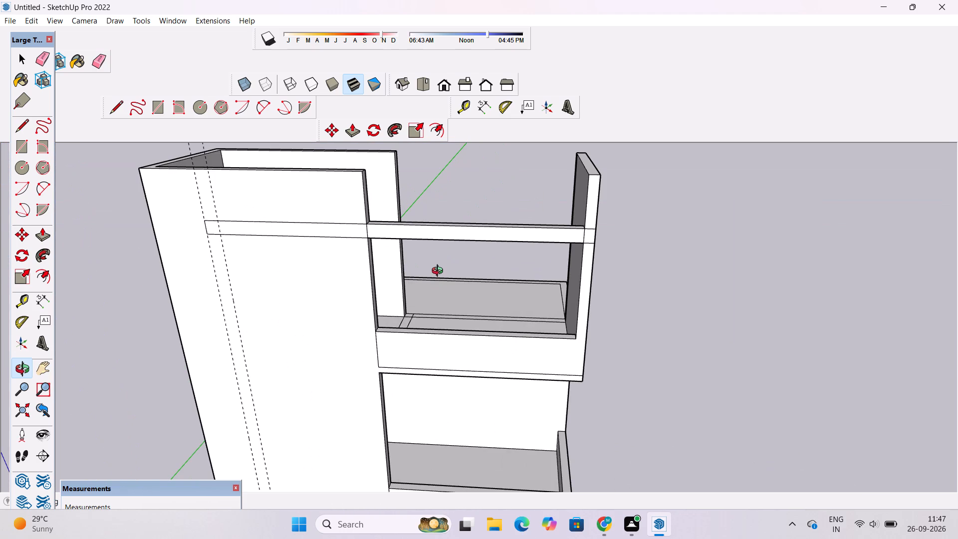
left_click_drag(498, 237, 501, 306)
scroll(626, 244, "up", 2)
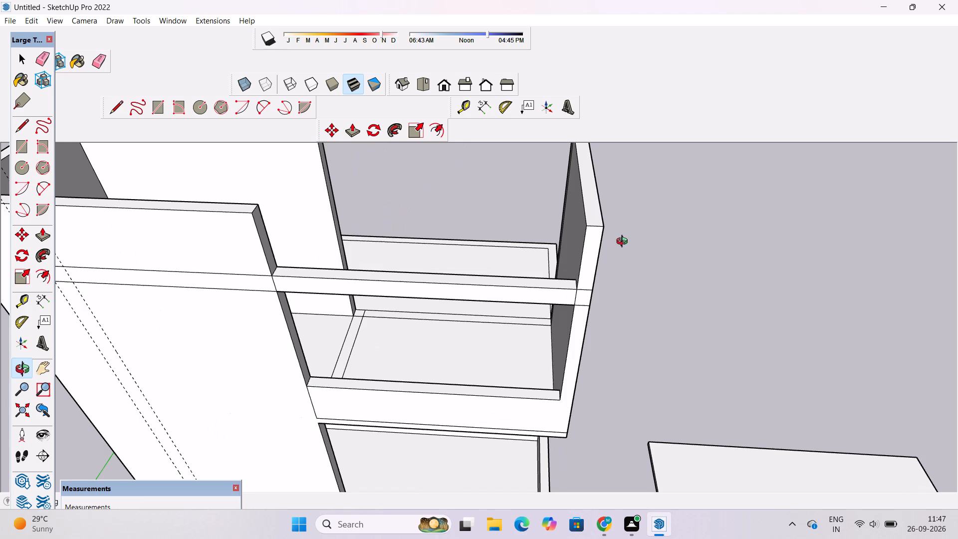
left_click_drag(616, 243, 594, 252, "shift")
left_click(591, 253, "shift")
scroll(562, 266, "down", 7)
left_click_drag(521, 305, 527, 216)
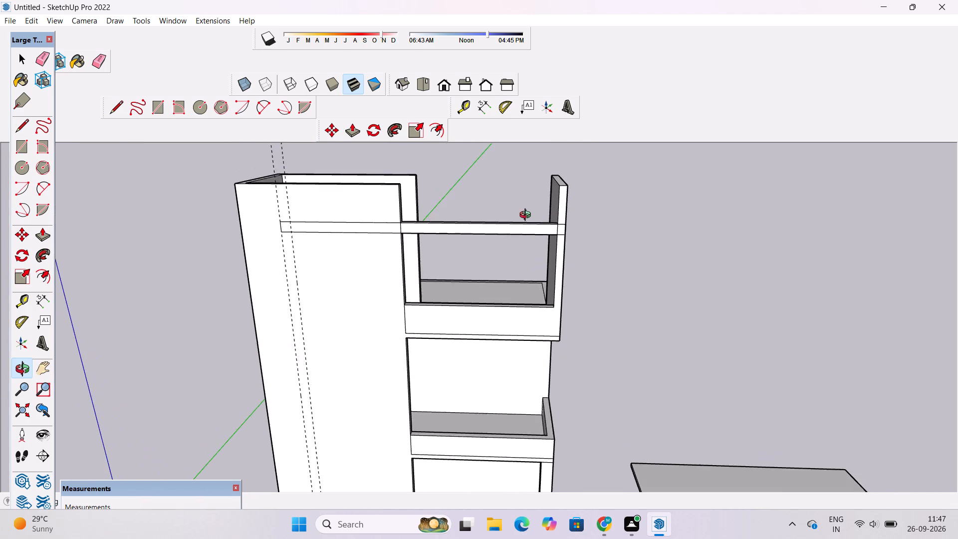
left_click(527, 216)
left_click_drag(527, 216, 527, 216)
left_click_drag(519, 293, 525, 242)
left_click_drag(527, 260, 529, 232)
scroll(529, 232, "down", 2)
left_click_drag(529, 232, 512, 298, "shift")
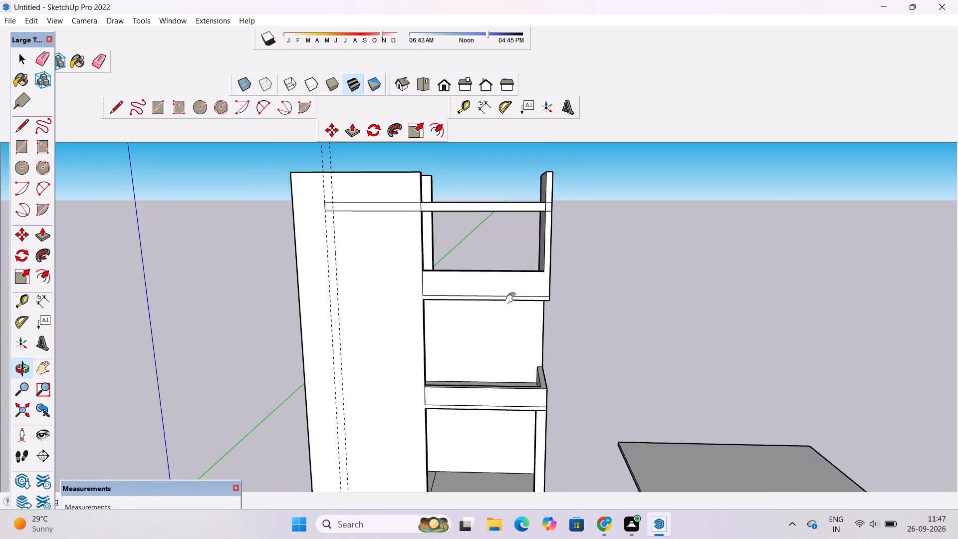
left_click_drag(512, 298, 509, 312, "shift")
scroll(473, 316, "up", 3)
left_click_drag(473, 316, 452, 334, "shift")
left_click_drag(424, 325, 452, 321, "shift")
left_click(452, 321)
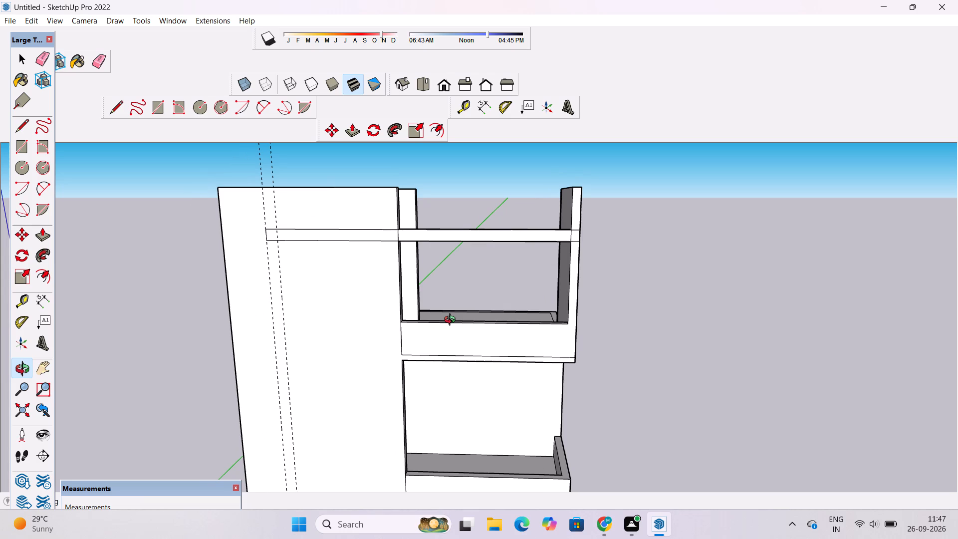
scroll(455, 319, "down", 2)
left_click_drag(455, 319, 502, 302, "shift")
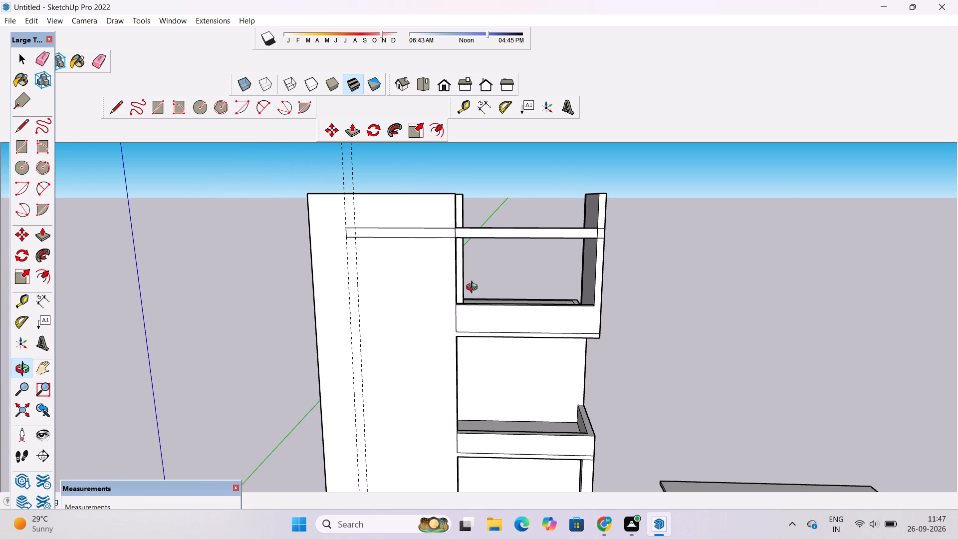
left_click_drag(461, 287, 458, 312)
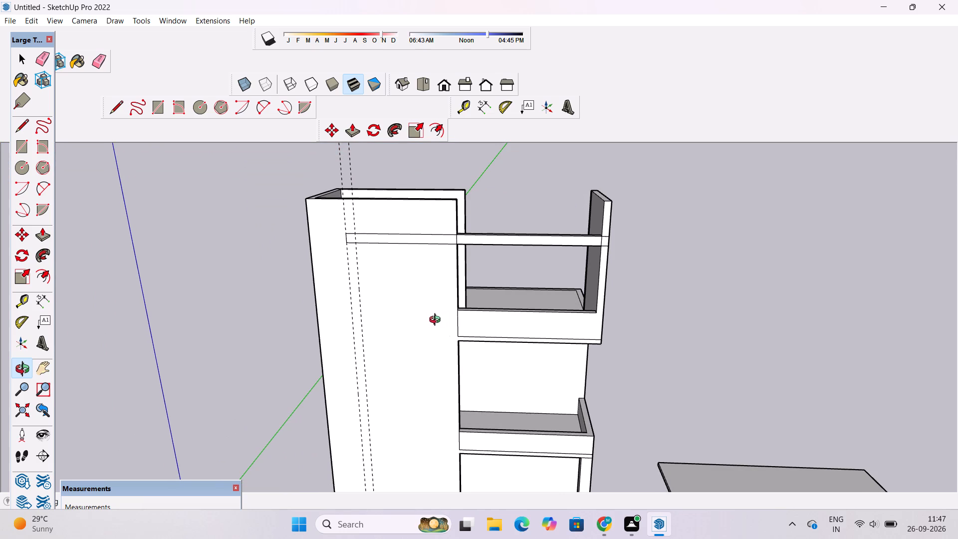
Draw a 2' wide vertical rectangle between the two vertical guides, from the base slab's top line to the horizontal band's top edge.
scroll(433, 322, "down", 1)
left_click_drag(412, 333, 428, 293)
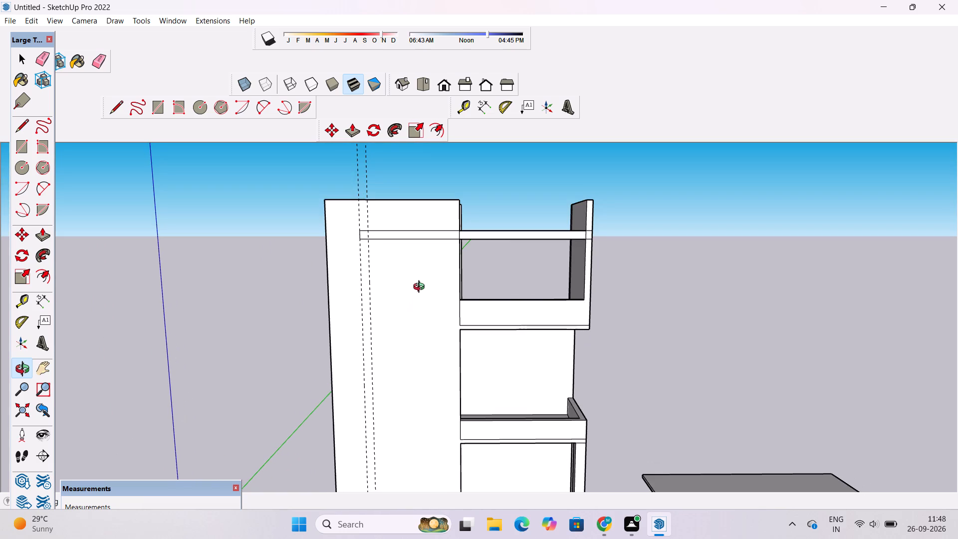
left_click_drag(408, 296, 409, 253, "shift")
scroll(410, 251, "down", 2)
left_click_drag(400, 287, 438, 273, "shift")
scroll(432, 282, "up", 3)
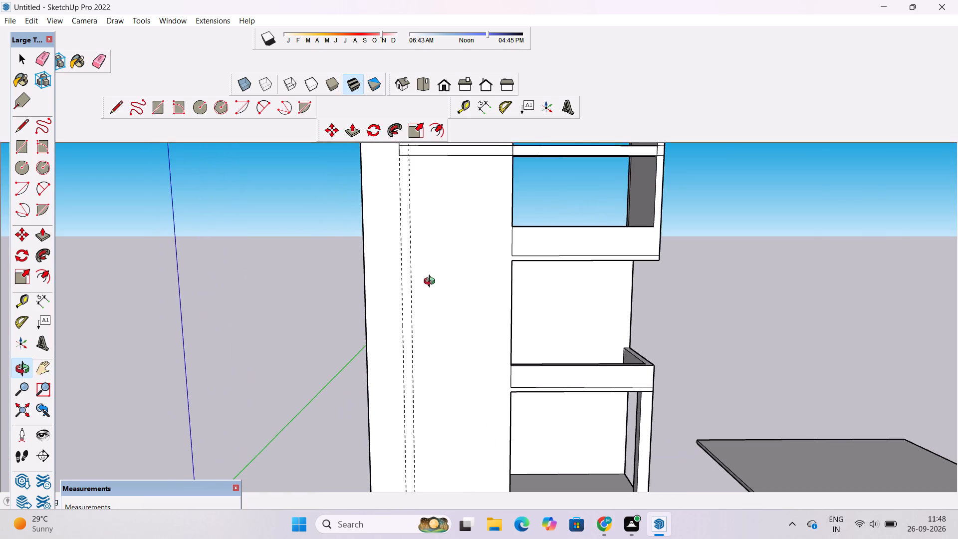
key("r")
scroll(432, 283, "down", 6)
scroll(431, 424, "up", 14)
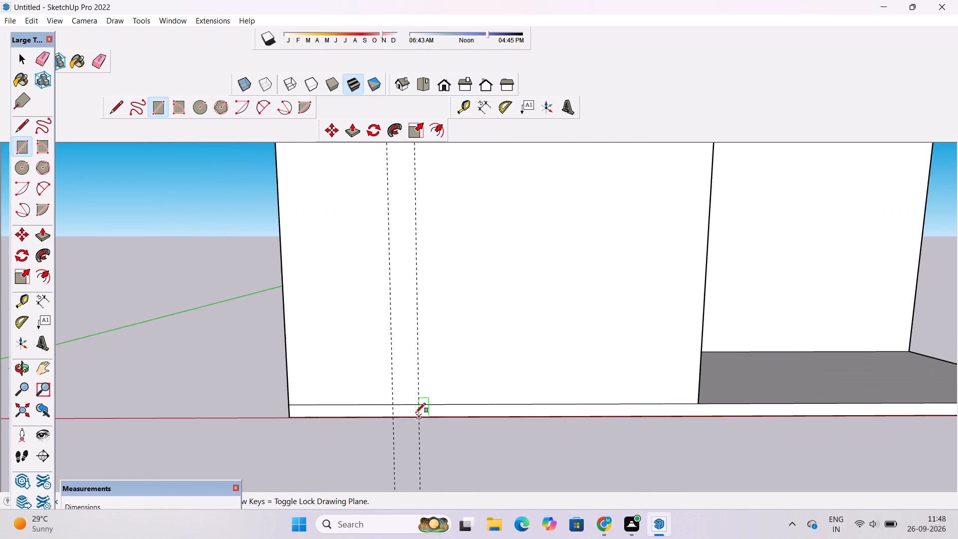
scroll(416, 413, "up", 6)
left_click(383, 402)
scroll(383, 401, "down", 16)
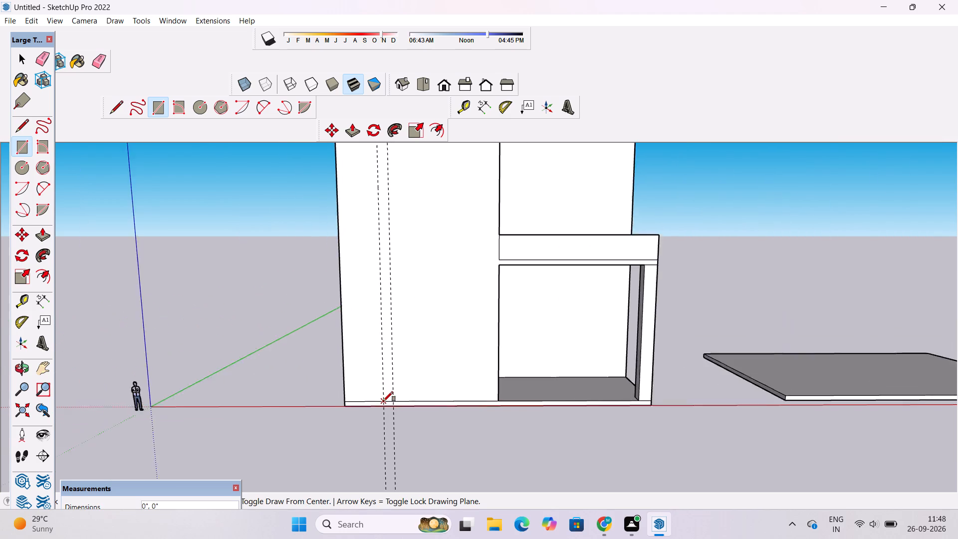
scroll(389, 289, "down", 10)
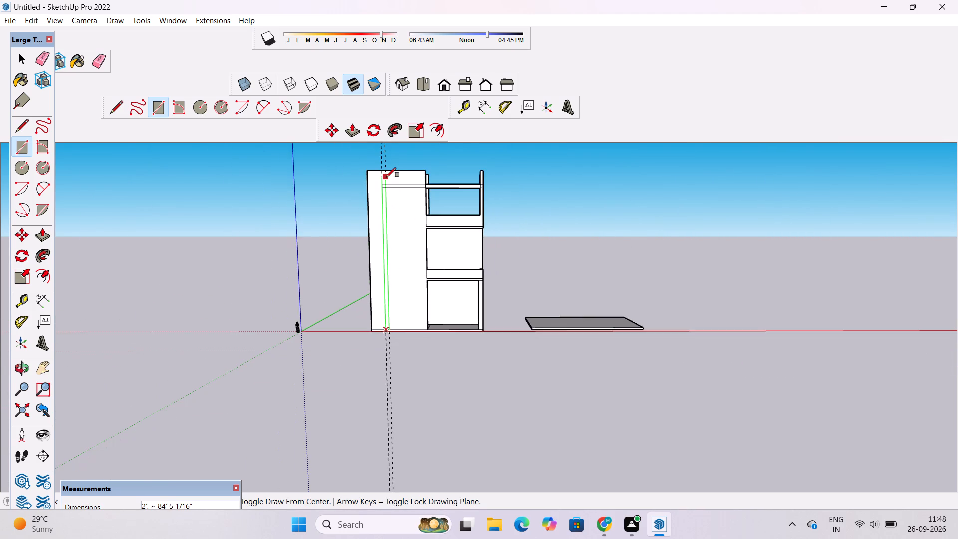
scroll(386, 177, "up", 20)
scroll(386, 177, "up", 1)
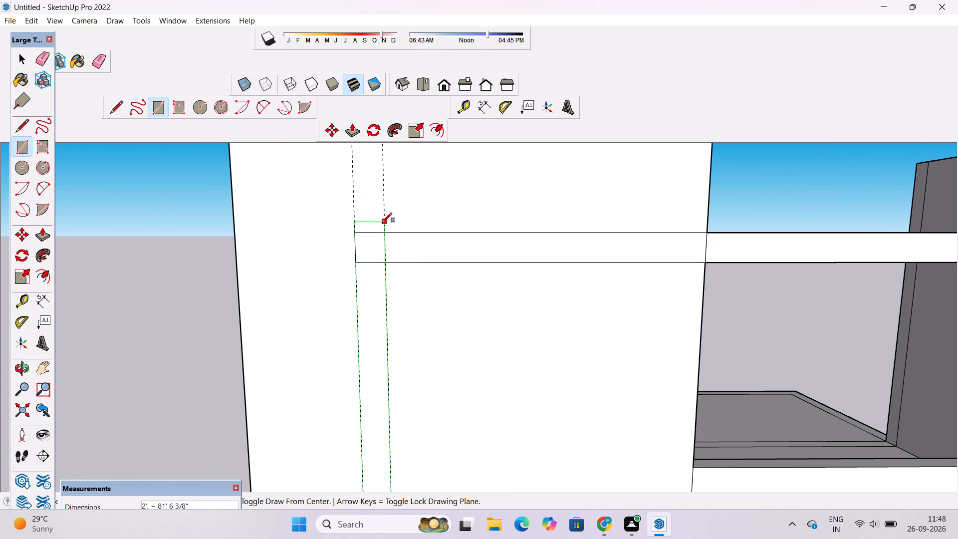
left_click(386, 233)
Erase the two vertical guide lines on the tall front wall.
scroll(362, 234, "down", 8)
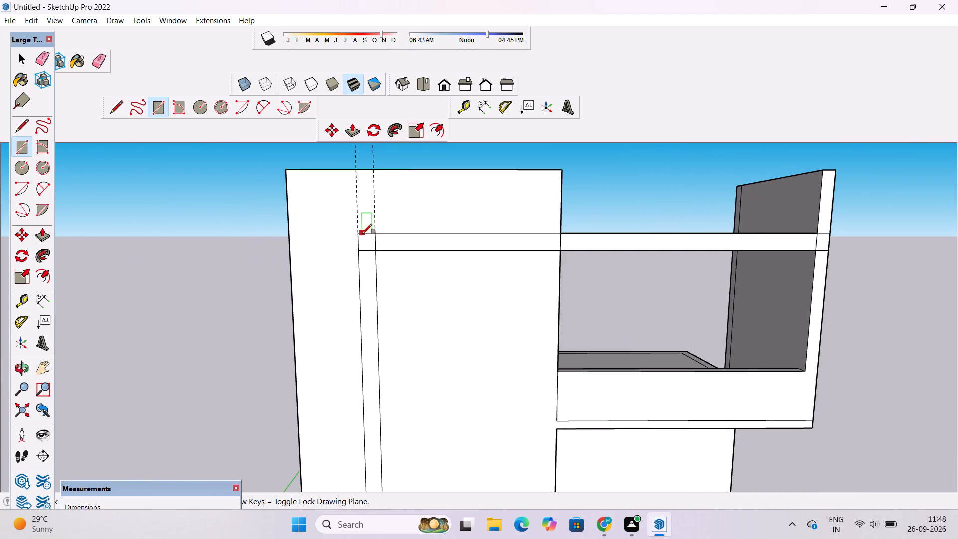
scroll(362, 234, "down", 3)
key("e")
scroll(364, 225, "down", 6)
left_click_drag(369, 165, 356, 188)
scroll(364, 180, "down", 7)
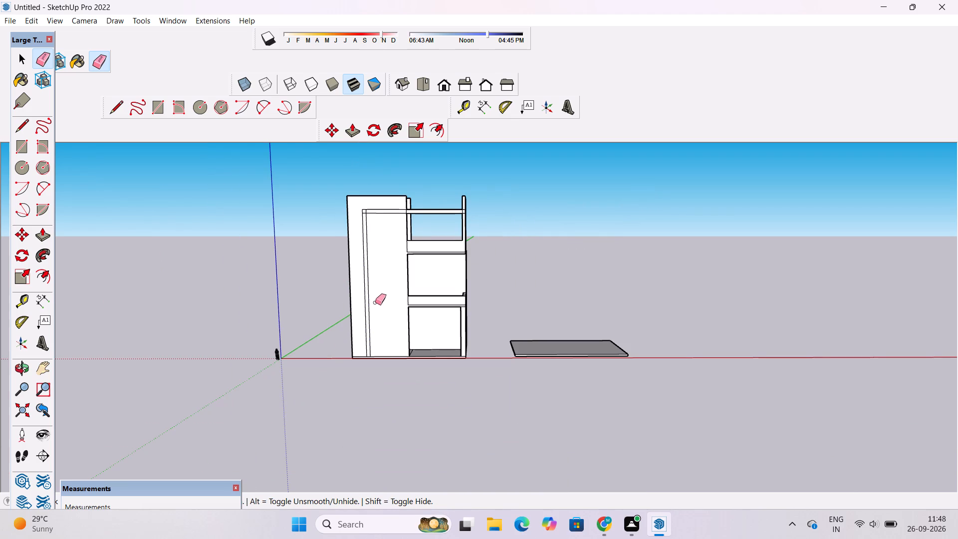
Erase the overlapping lines at the corner where the vertical and horizontal bands meet, joining them into one L-shaped band.
scroll(376, 190, "up", 5)
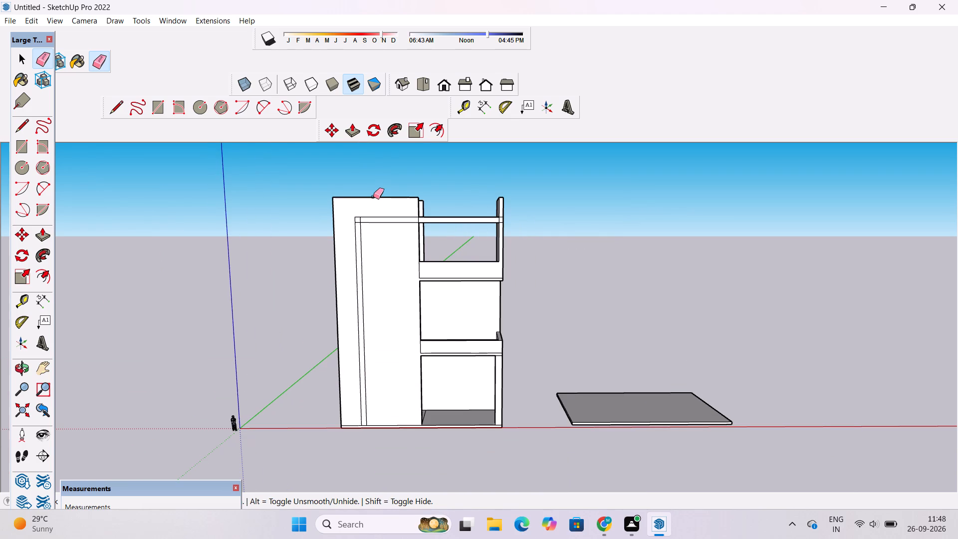
scroll(371, 211, "down", 2)
scroll(366, 266, "up", 3)
scroll(353, 192, "up", 2)
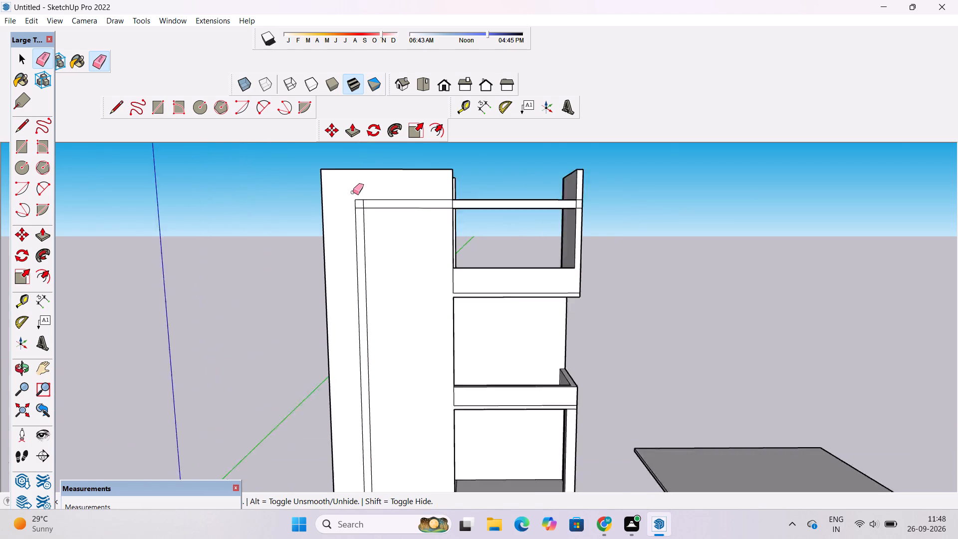
scroll(353, 192, "up", 12)
left_click_drag(372, 202, 364, 215)
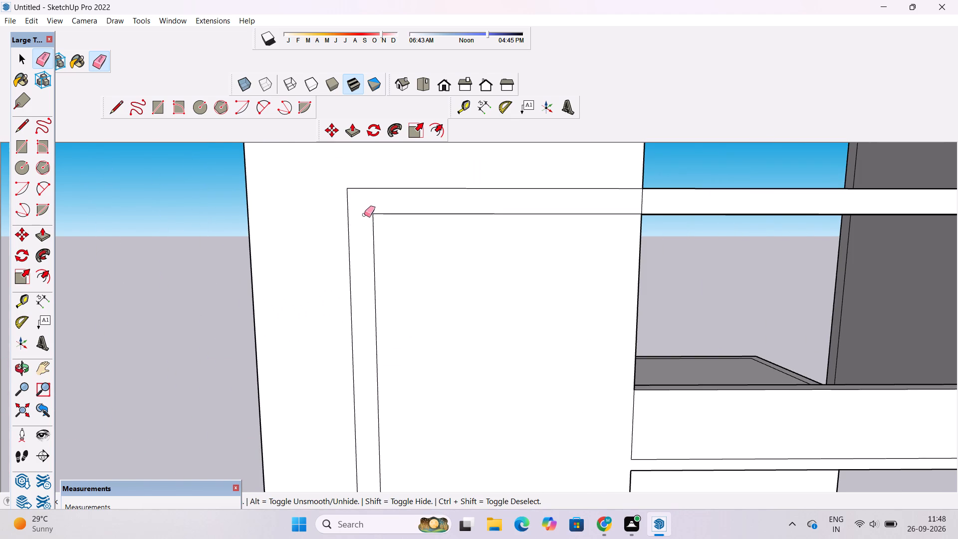
key("space")
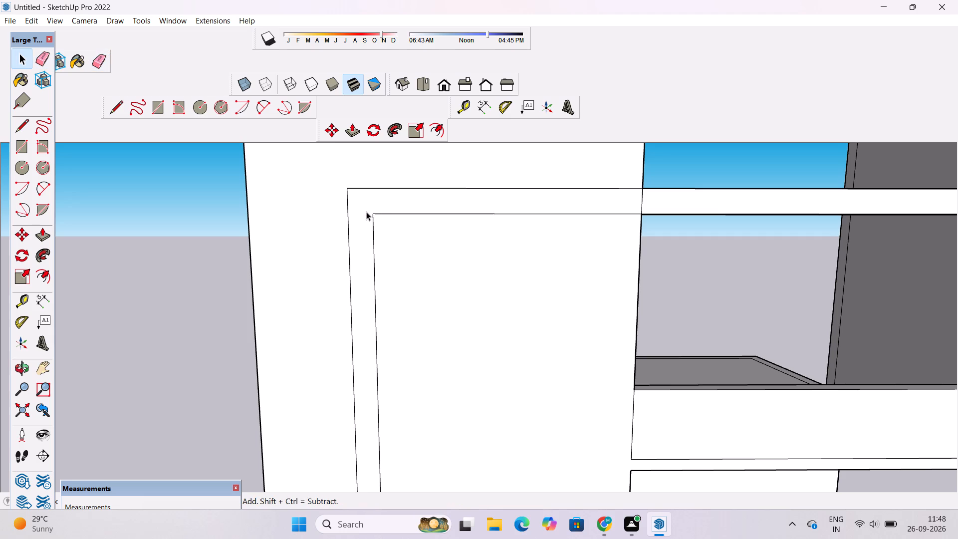
Examine the whole front facade and the lower balcony's parapet from several angles.
type("o")
scroll(360, 219, "down", 16)
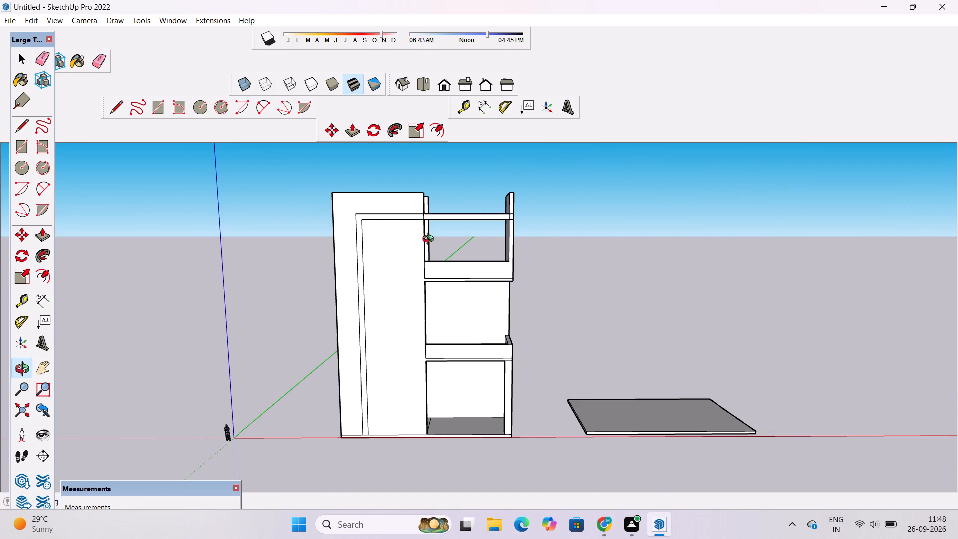
left_click_drag(431, 240, 391, 232, "shift")
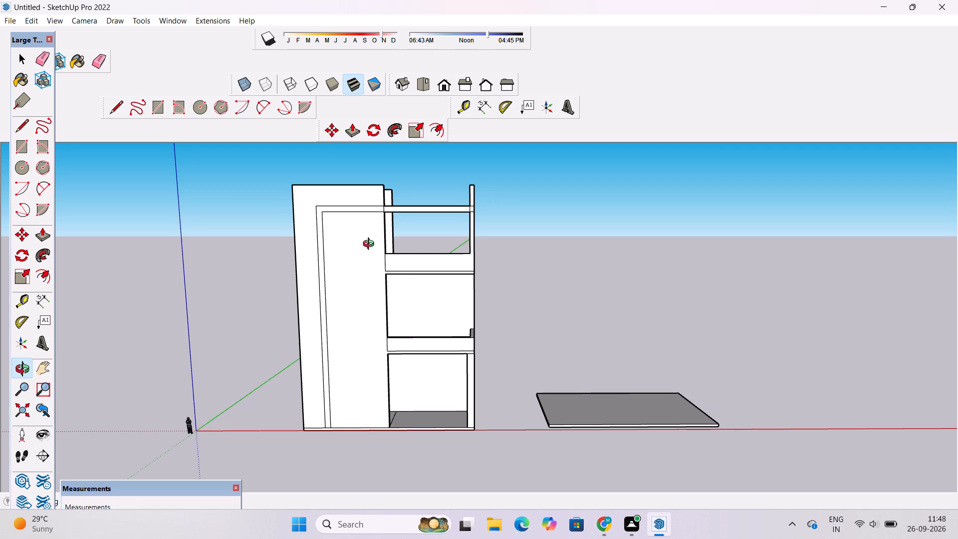
scroll(472, 347, "up", 4)
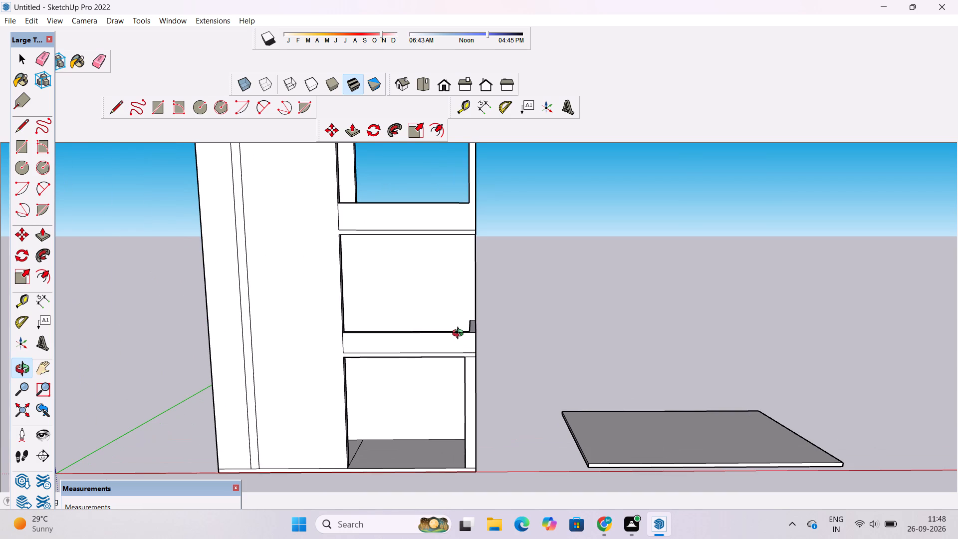
scroll(460, 334, "down", 3)
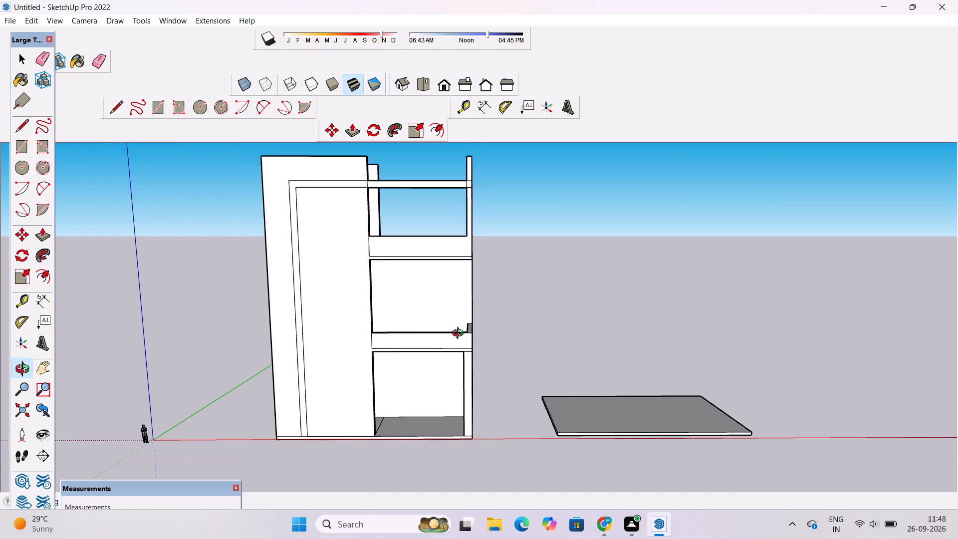
left_click_drag(460, 334, 505, 383)
scroll(469, 323, "up", 3)
left_click_drag(473, 334, 443, 331)
left_click_drag(440, 339, 425, 341, "shift")
left_click(425, 341, "shift")
left_click_drag(481, 372, 442, 331)
left_click(440, 329)
scroll(426, 325, "up", 5)
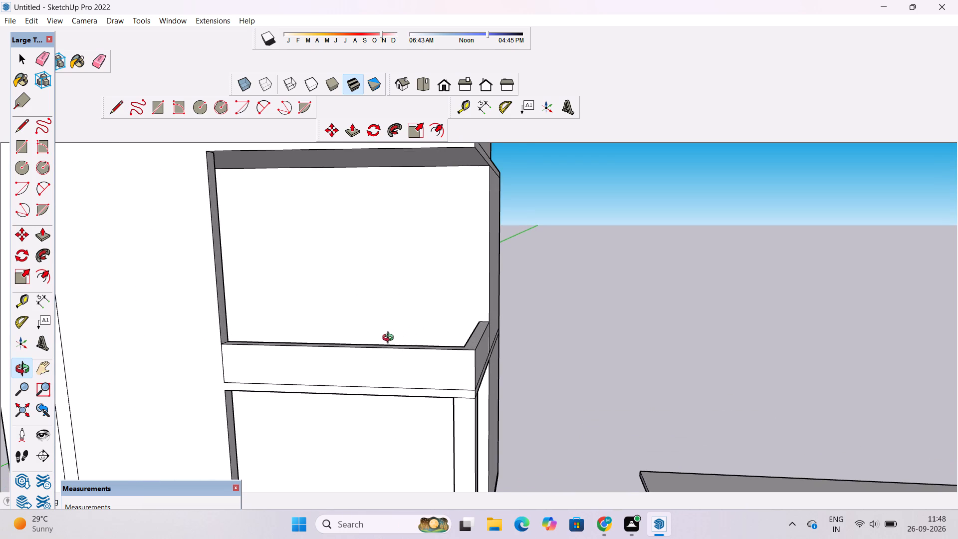
left_click_drag(395, 344, 428, 343)
left_click(430, 340)
left_click_drag(445, 322, 416, 379, "shift")
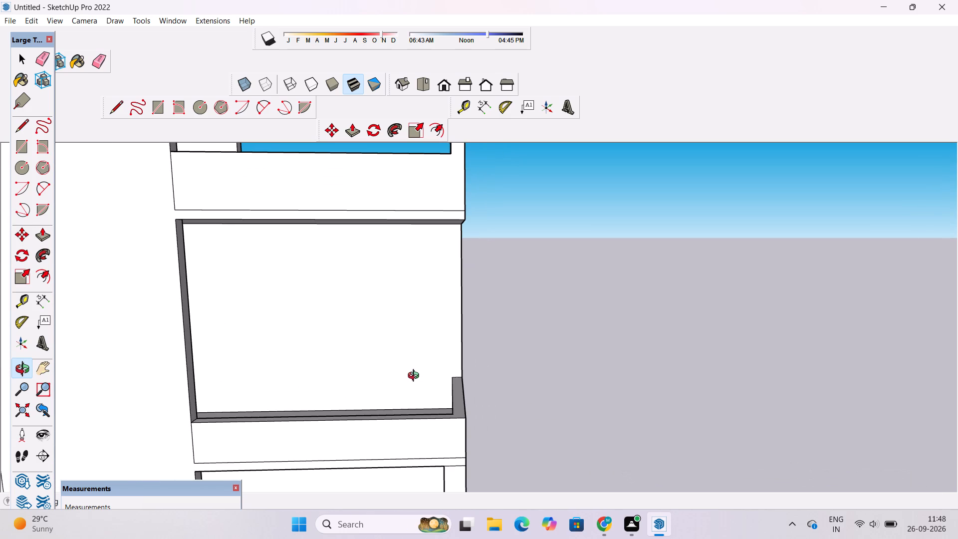
left_click_drag(416, 375, 423, 392)
left_click_drag(422, 393, 420, 358, "shift")
left_click_drag(423, 362, 439, 380)
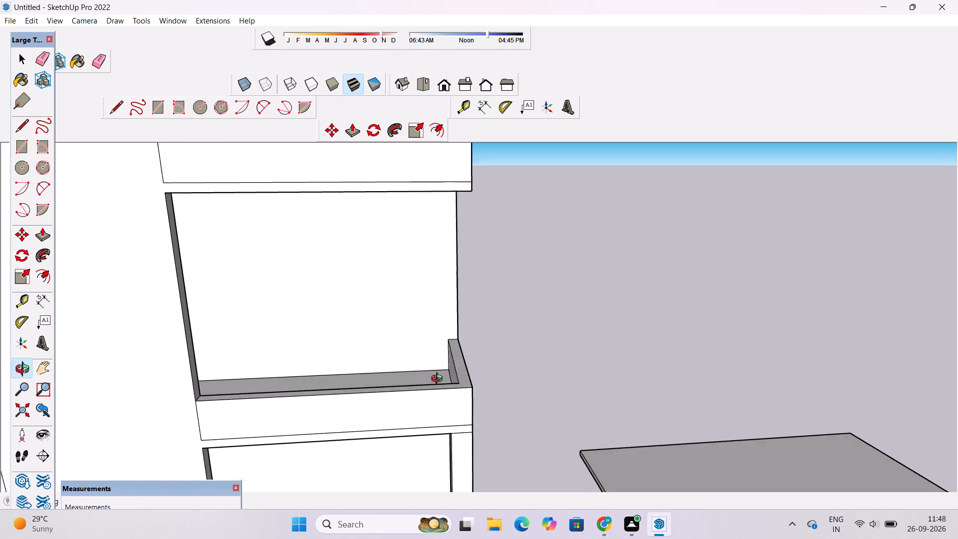
left_click_drag(439, 380, 451, 396)
left_click_drag(445, 400, 385, 341)
left_click_drag(385, 341, 439, 336, "shift")
Place a horizontal guide line 2' below the top outer edge of the lower balcony's front parapet.
left_click_drag(447, 378, 458, 413)
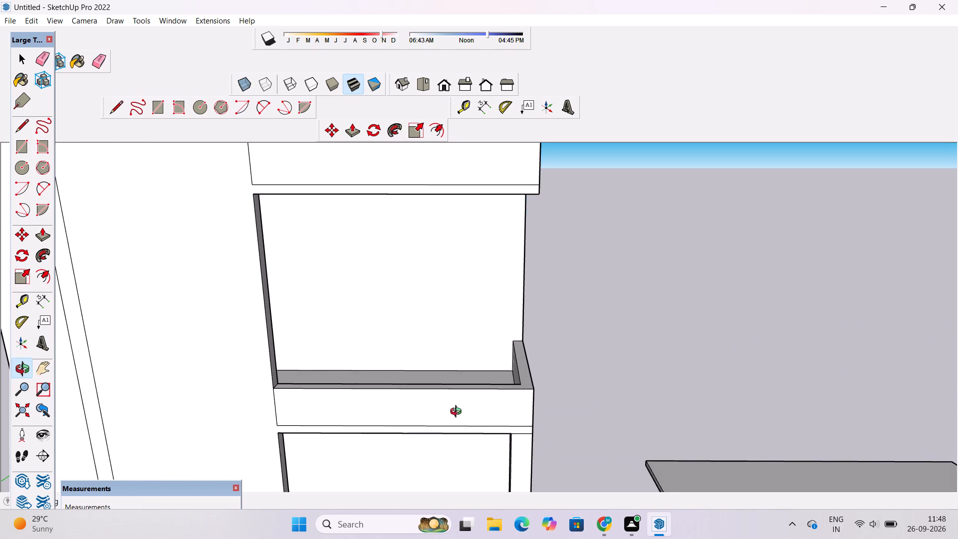
left_click_drag(458, 413, 453, 383, "shift")
left_click_drag(452, 394, 453, 407)
scroll(446, 402, "up", 1)
key("t")
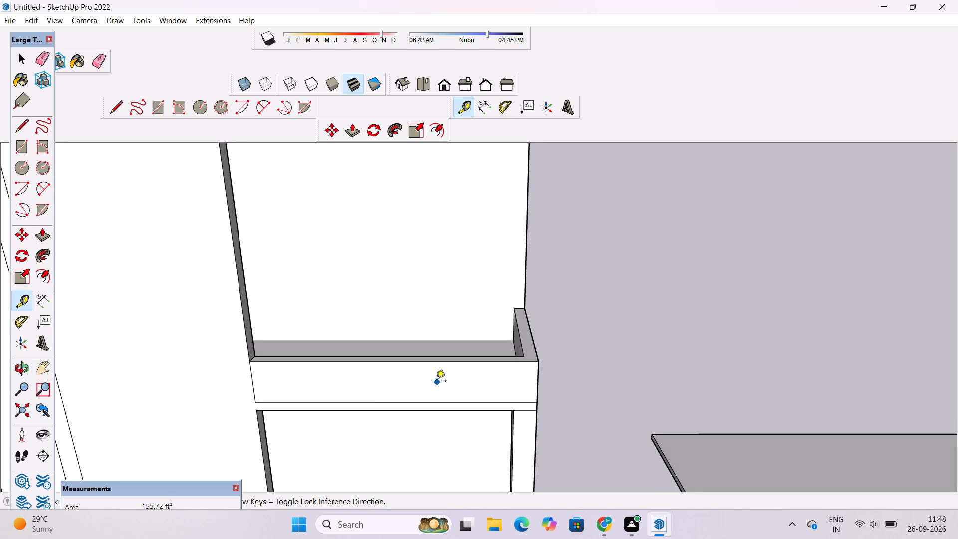
scroll(431, 379, "up", 1)
left_click(391, 359)
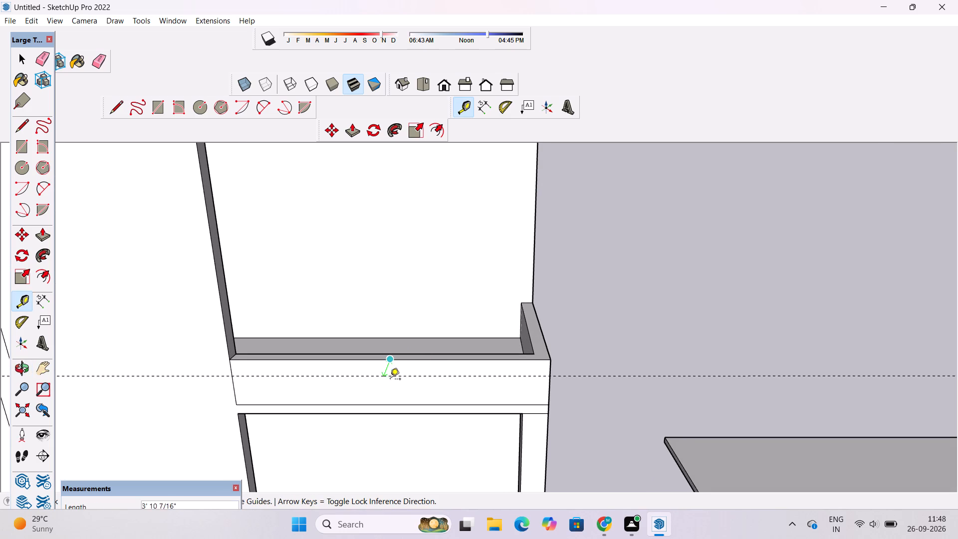
scroll(395, 387, "up", 4)
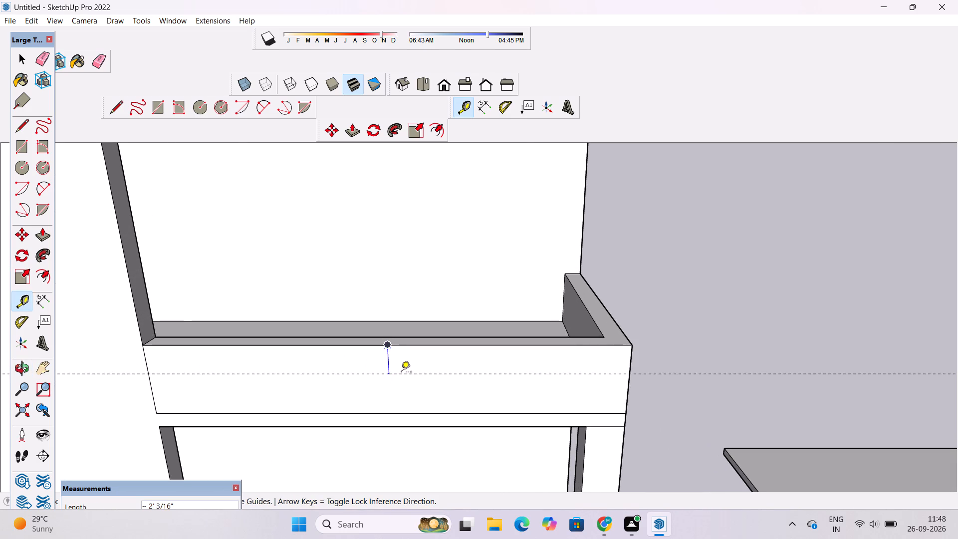
type("2'")
key("Return")
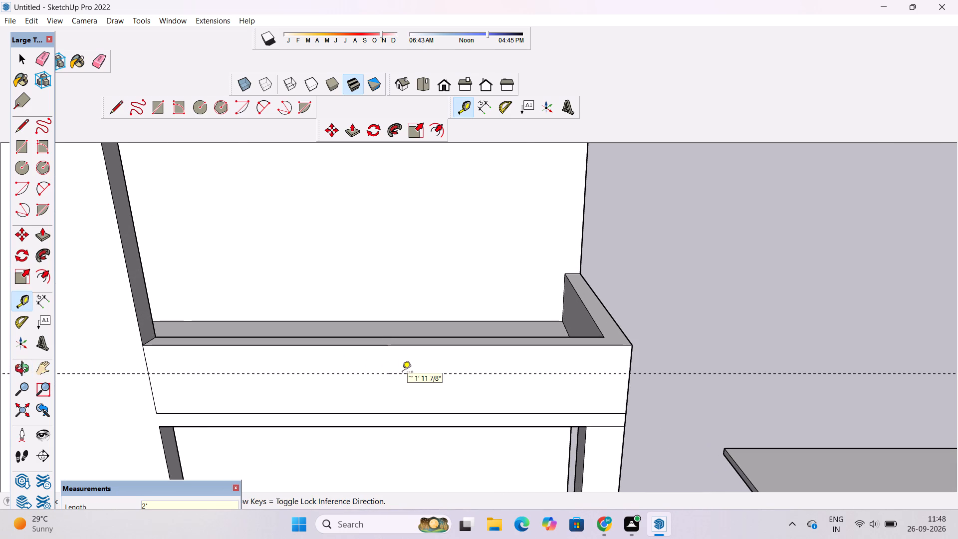
Place a guide line 2' below the top outer edge of the lower balcony's side parapet.
key("o")
scroll(402, 373, "down", 5)
left_click_drag(558, 367, 342, 366)
left_click(342, 366)
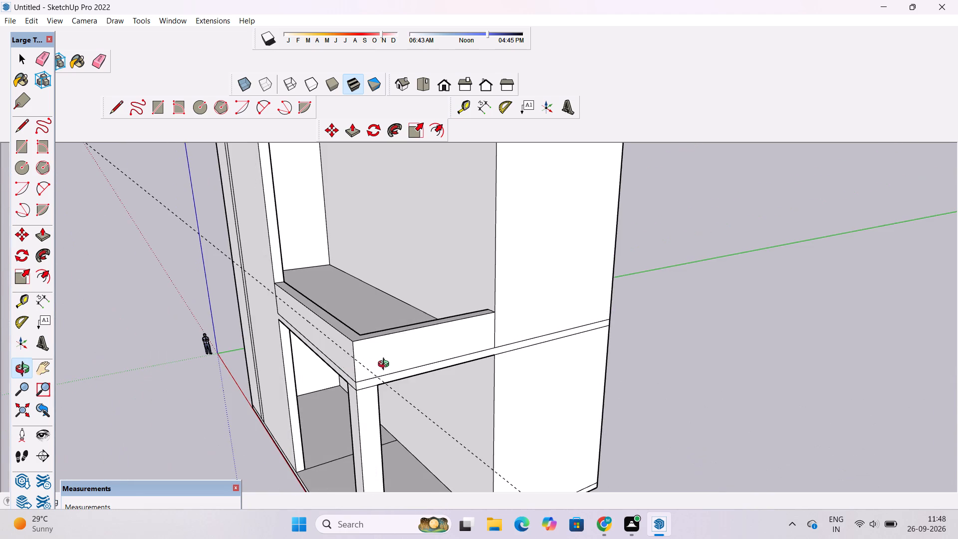
scroll(406, 358, "up", 5)
left_click_drag(406, 355, 414, 365, "shift")
scroll(414, 366, "up", 2)
key("t")
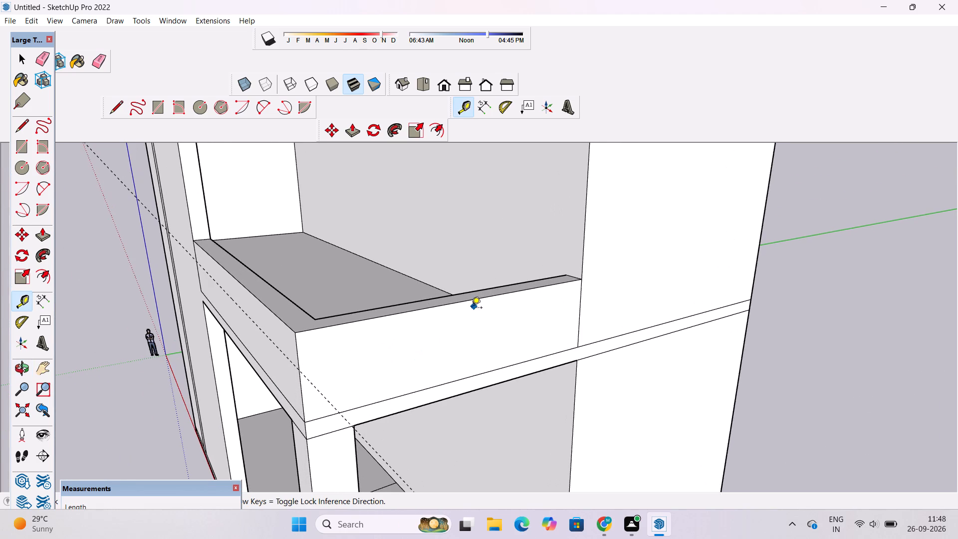
left_click(464, 301)
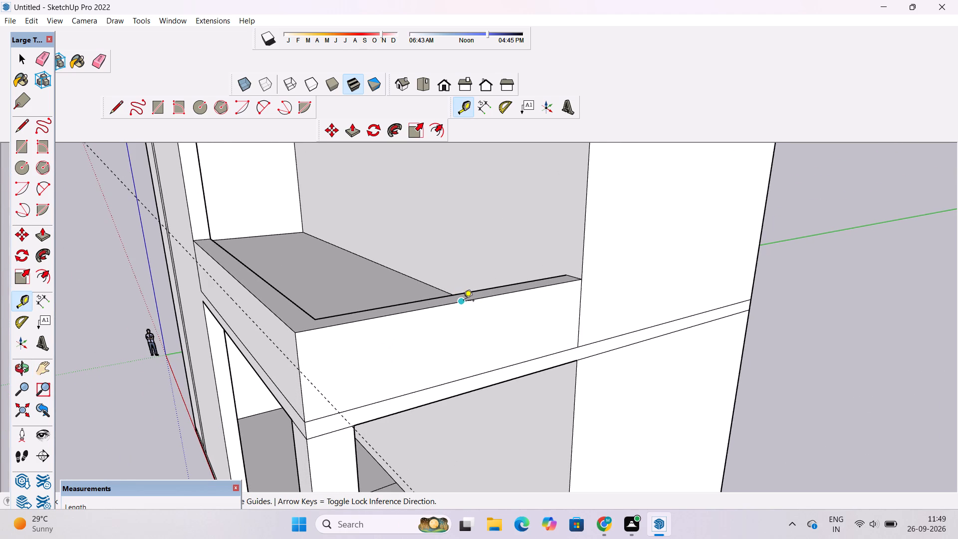
type("2'")
key("Return")
Draw a line along the guide across the full length of the side parapet's outer face.
scroll(459, 349, "down", 2)
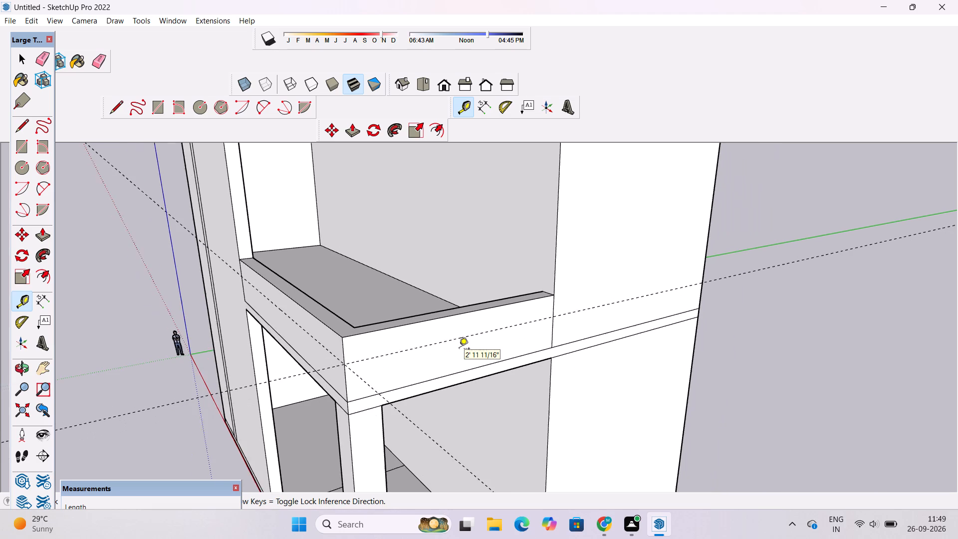
scroll(459, 349, "down", 2)
key("l")
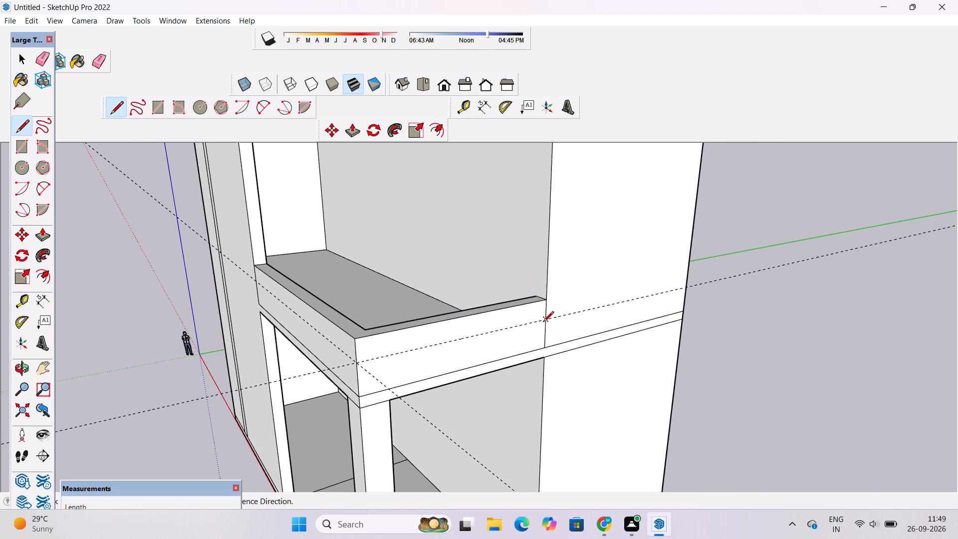
left_click(543, 322)
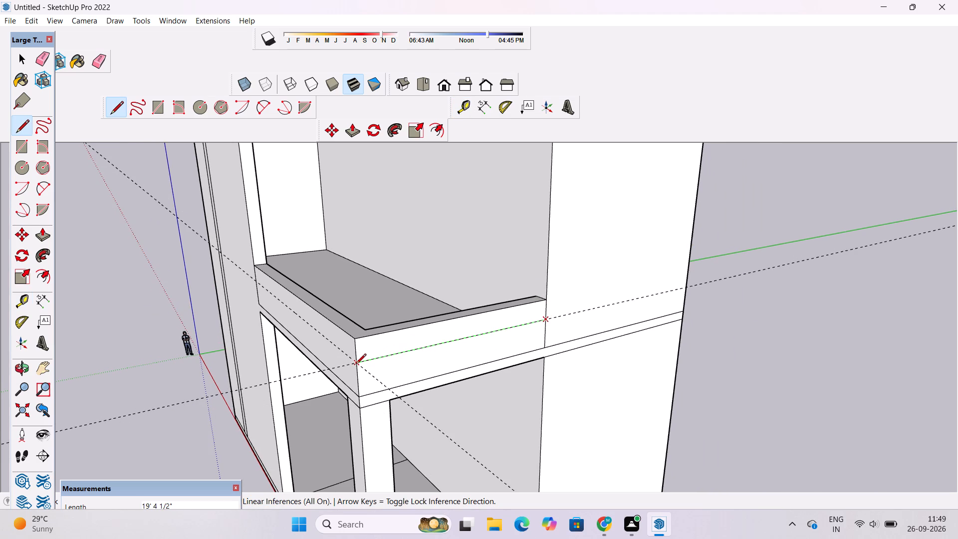
left_click(356, 365)
Draw a line along the guide across the front parapet's outer face, starting at the corner where both guides meet.
key("o")
scroll(356, 365, "down", 4)
left_click_drag(318, 358, 342, 364)
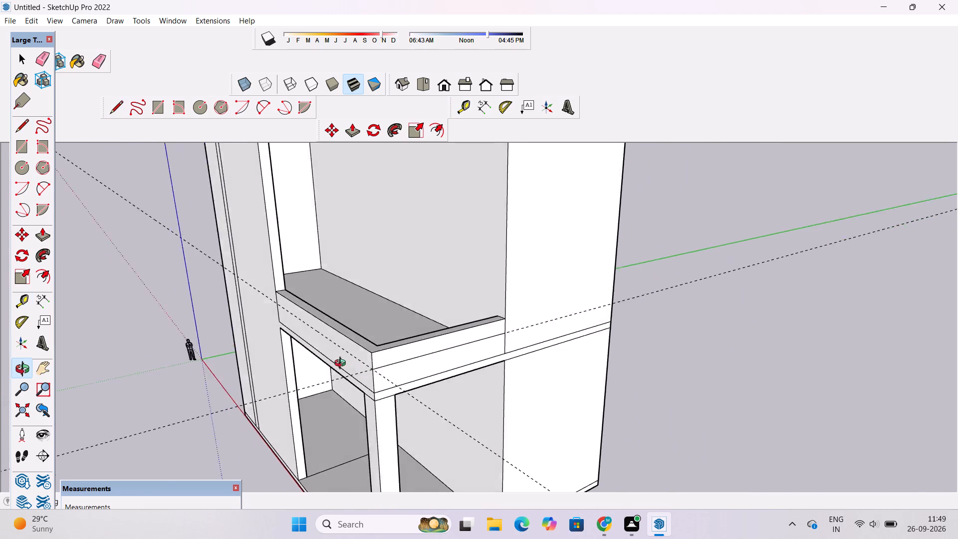
left_click_drag(342, 364, 459, 367)
scroll(428, 360, "up", 3)
left_click_drag(428, 357, 379, 347, "shift")
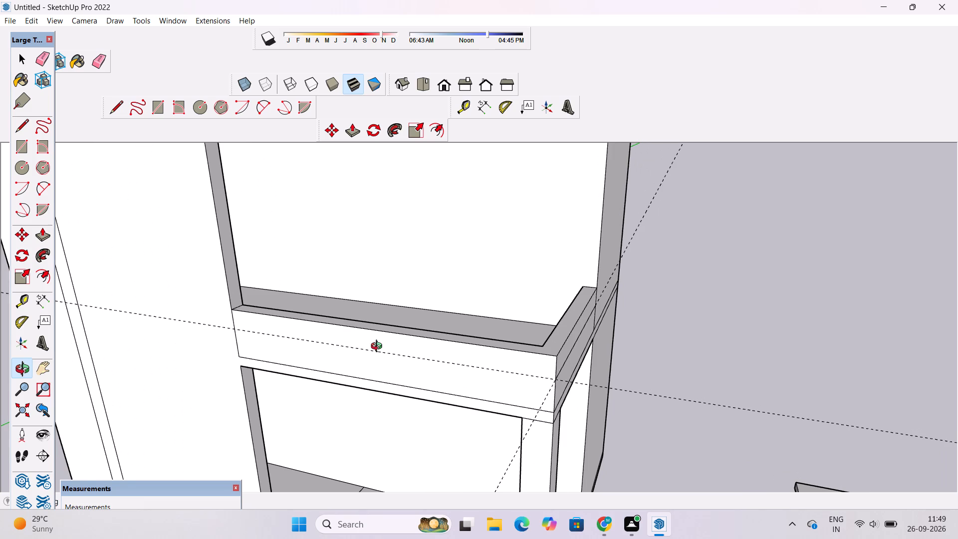
key("l")
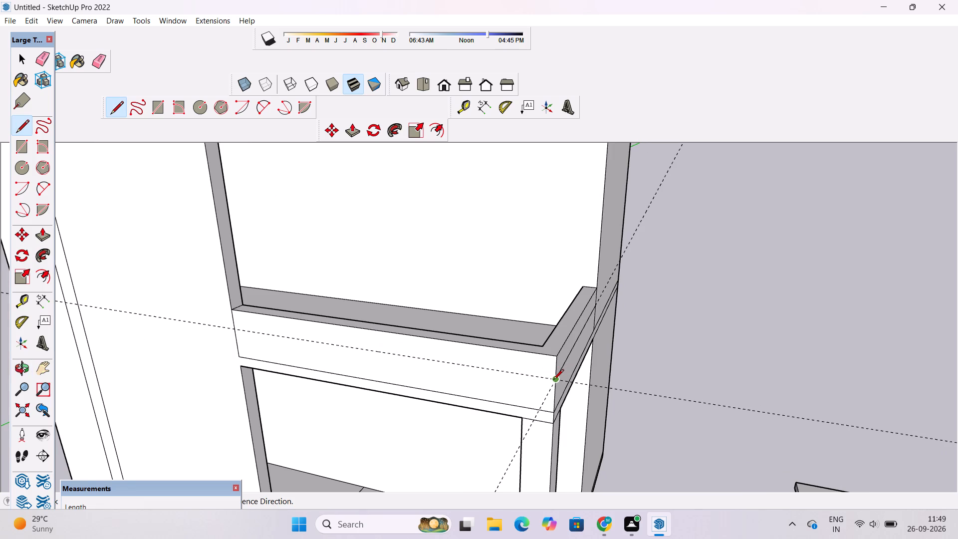
double_click(553, 380)
left_click(232, 327)
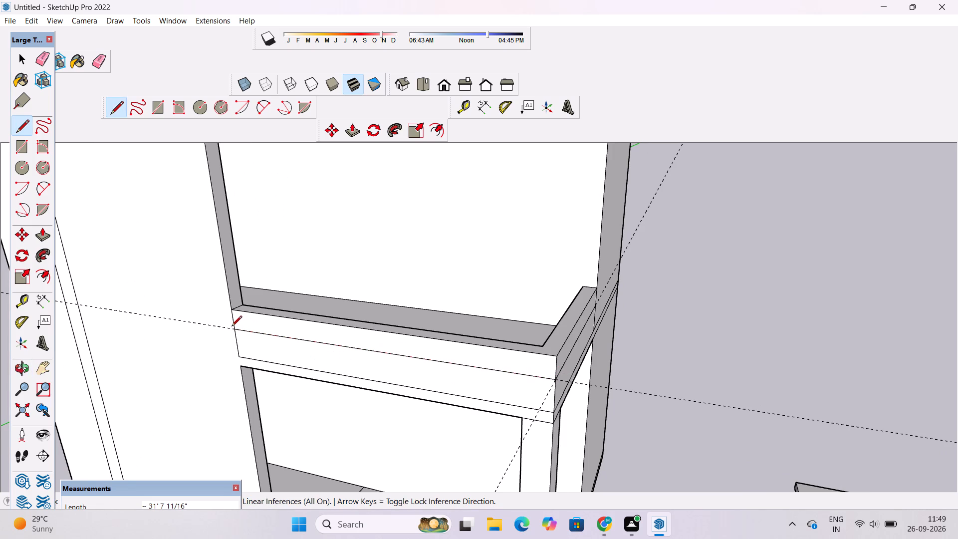
key("space")
Erase the two guide lines around the lower balcony's parapet.
key("e")
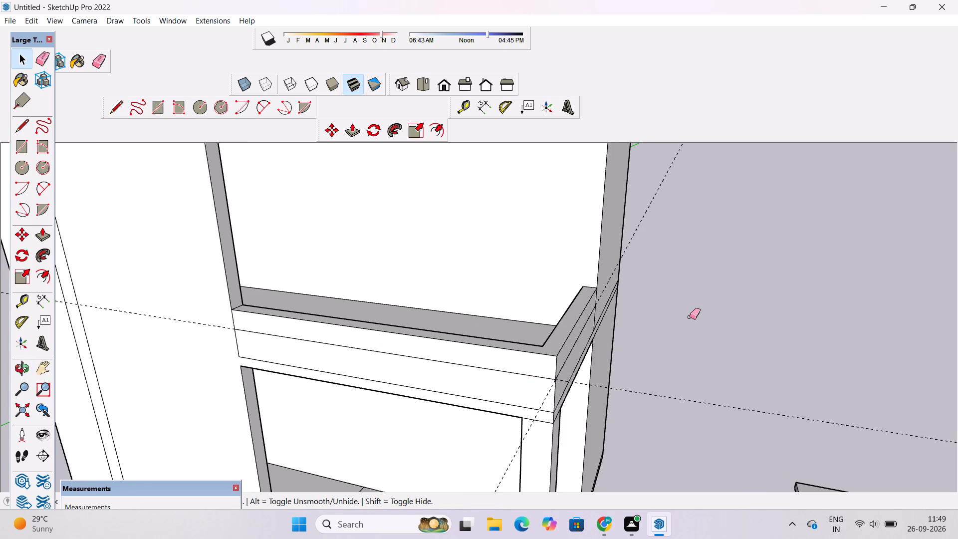
left_click_drag(708, 322, 682, 379)
left_click(642, 219)
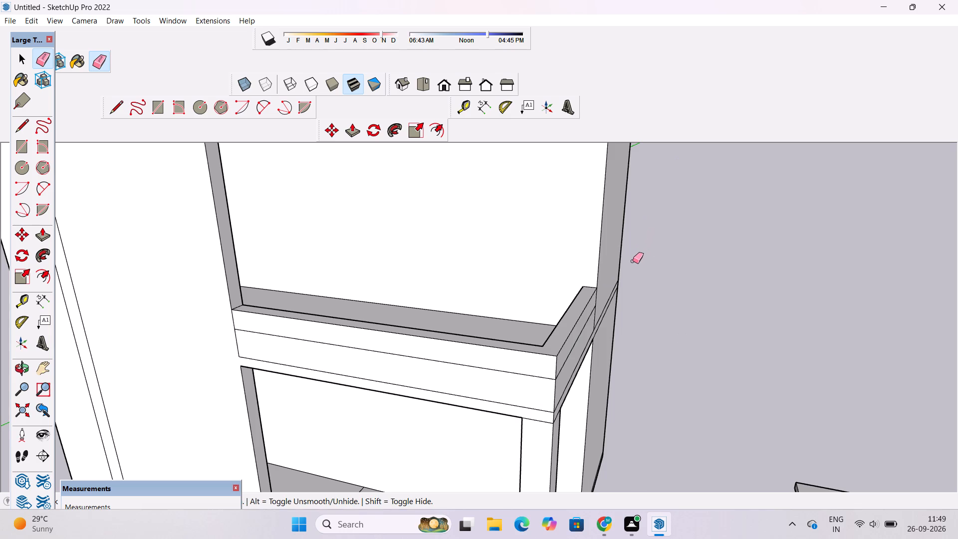
Examine the divided front and side faces of the lower balcony's parapet from several angles.
key("o")
scroll(632, 263, "down", 3)
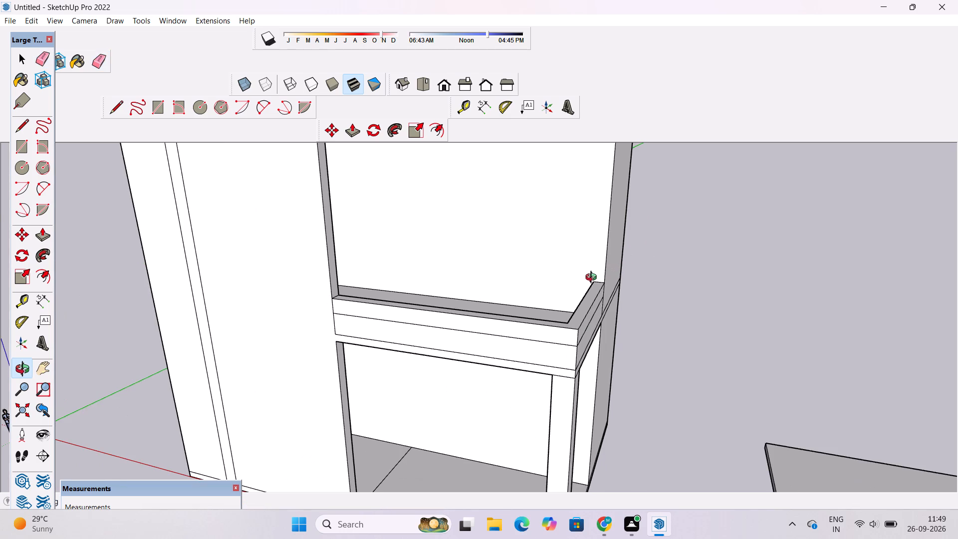
scroll(561, 295, "down", 3)
left_click_drag(456, 341, 527, 312)
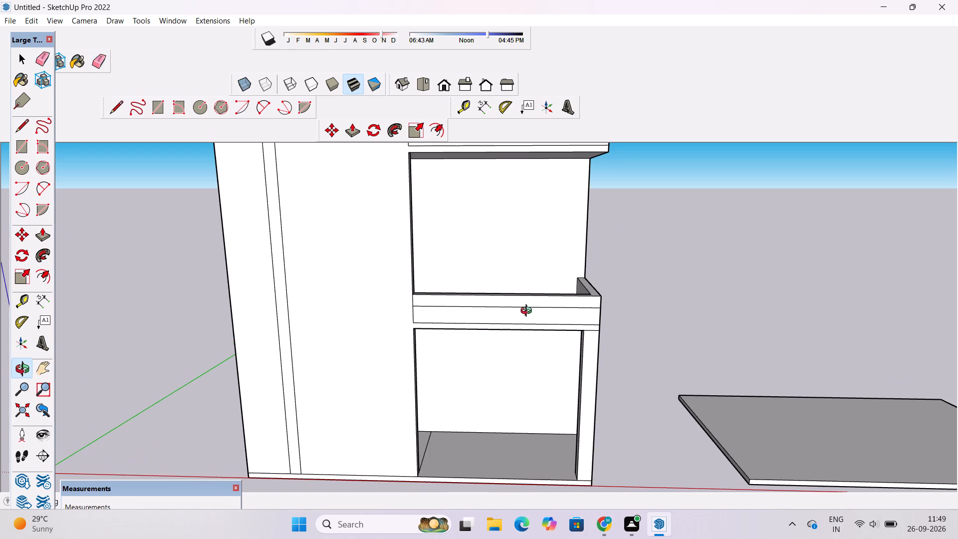
left_click_drag(615, 308, 375, 355, "shift")
left_click_drag(341, 360, 335, 361)
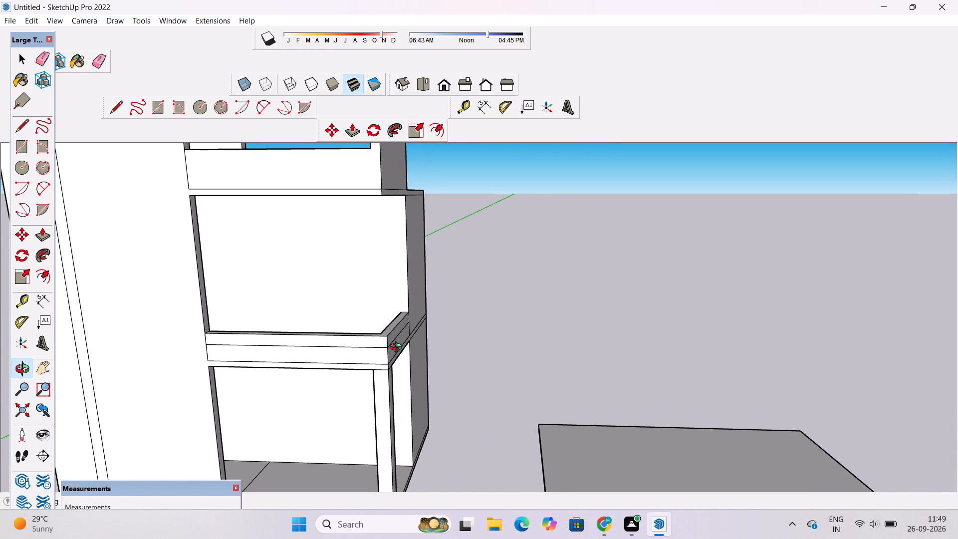
scroll(403, 347, "up", 2)
left_click_drag(401, 346, 366, 352)
left_click_drag(347, 351, 422, 366, "shift")
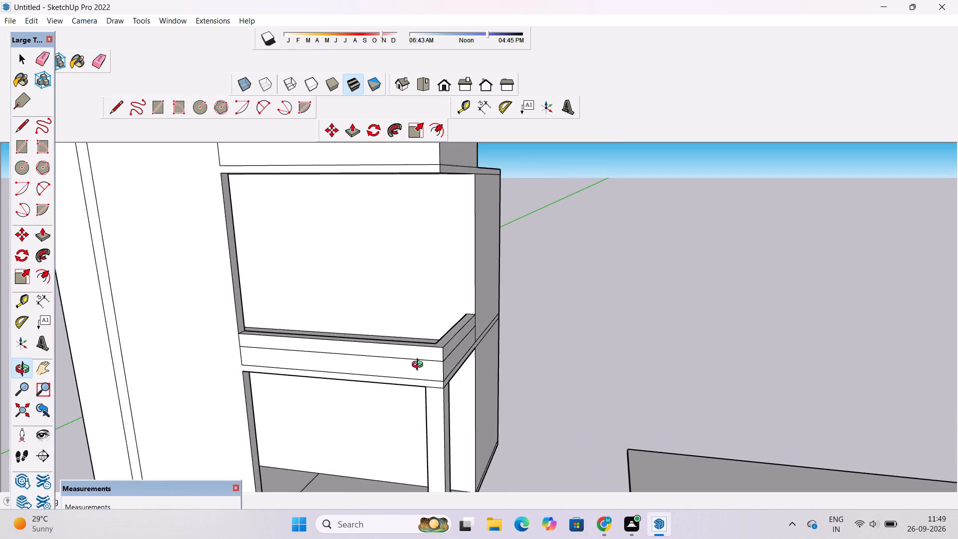
scroll(340, 346, "up", 3)
left_click_drag(343, 352, 459, 399)
scroll(465, 397, "up", 3)
left_click_drag(465, 397, 410, 340, "shift")
scroll(400, 329, "down", 2)
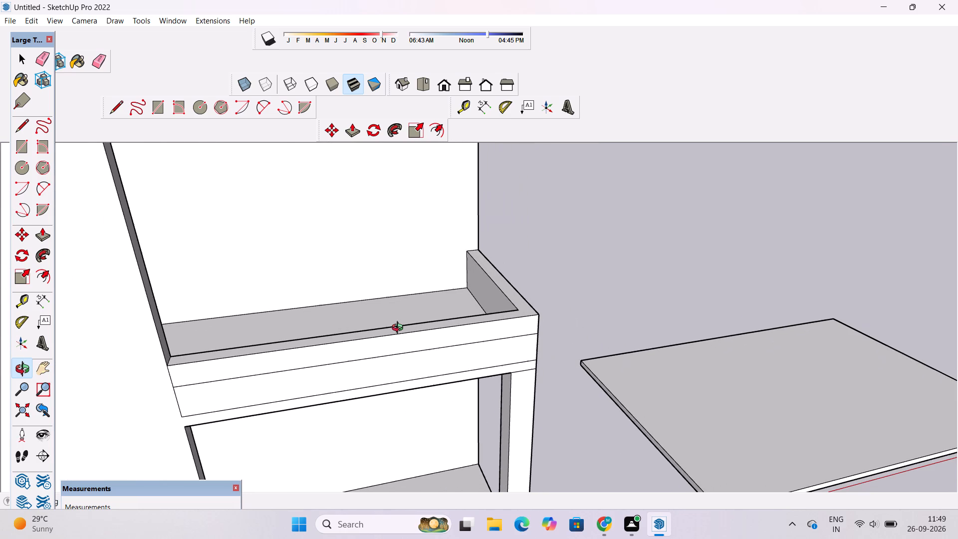
left_click_drag(377, 346, 430, 360)
left_click_drag(431, 360, 404, 346)
left_click_drag(398, 348, 383, 335)
left_click_drag(383, 337, 333, 316)
Push/Pull the upper strip of the lower balcony's front parapet outward by about 1' 10 9/16".
key("space")
left_click(417, 313)
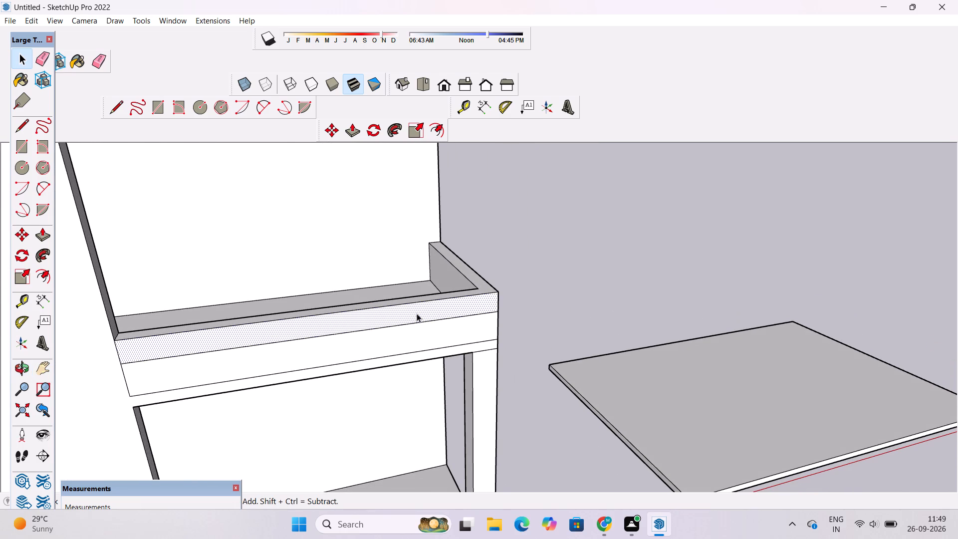
key("p")
left_click(417, 313)
scroll(422, 321, "down", 1)
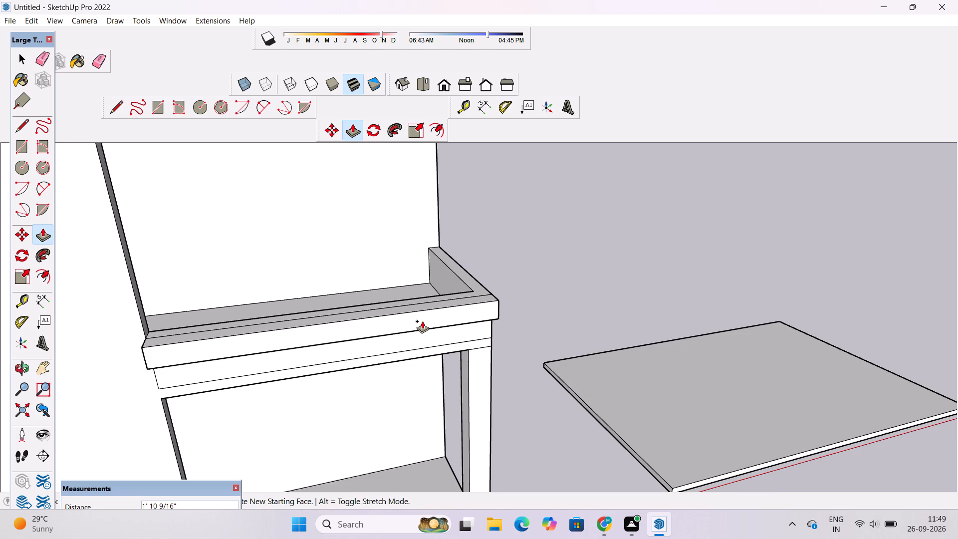
scroll(422, 321, "up", 1)
left_click(422, 321)
Push/Pull the upper strip of the lower balcony's side parapet outward by 2'.
scroll(404, 341, "down", 3)
key("o")
left_click_drag(563, 300, 330, 315)
left_click(330, 315)
left_click_drag(437, 304, 402, 309)
scroll(389, 309, "up", 4)
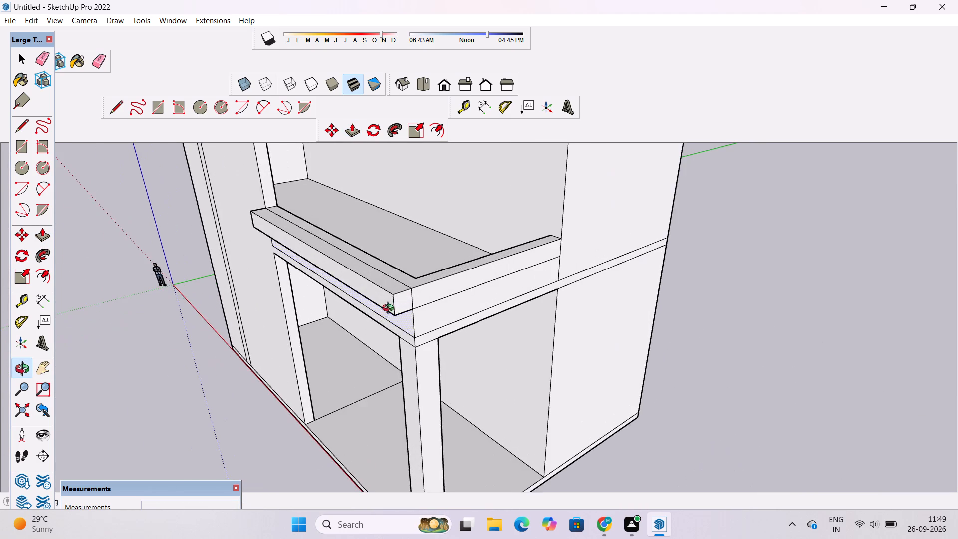
left_click_drag(391, 309, 367, 325)
scroll(398, 313, "up", 3)
left_click_drag(398, 313, 386, 315, "shift")
left_click_drag(406, 328, 428, 346)
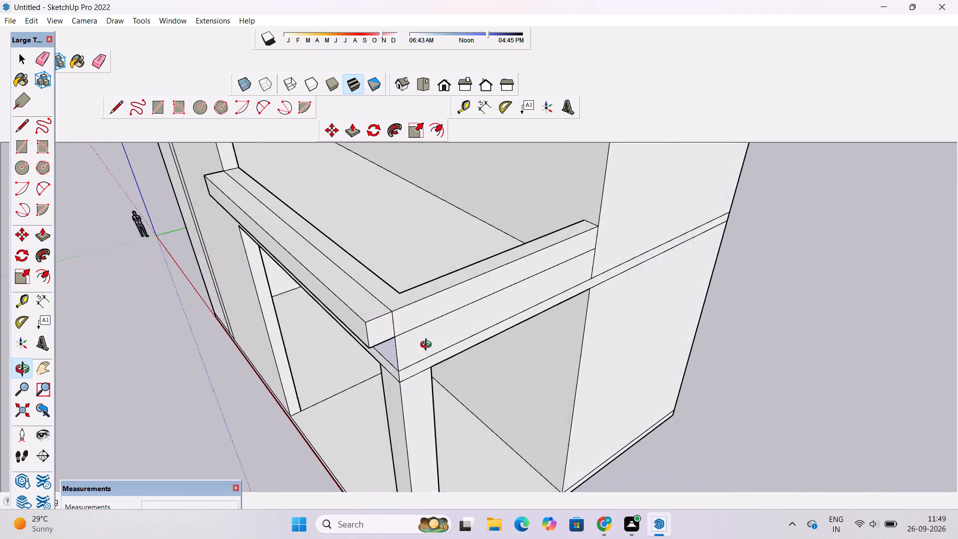
left_click_drag(428, 346, 452, 357)
left_click(453, 358)
scroll(438, 341, "up", 2)
left_click_drag(436, 337, 408, 323, "shift")
key("space")
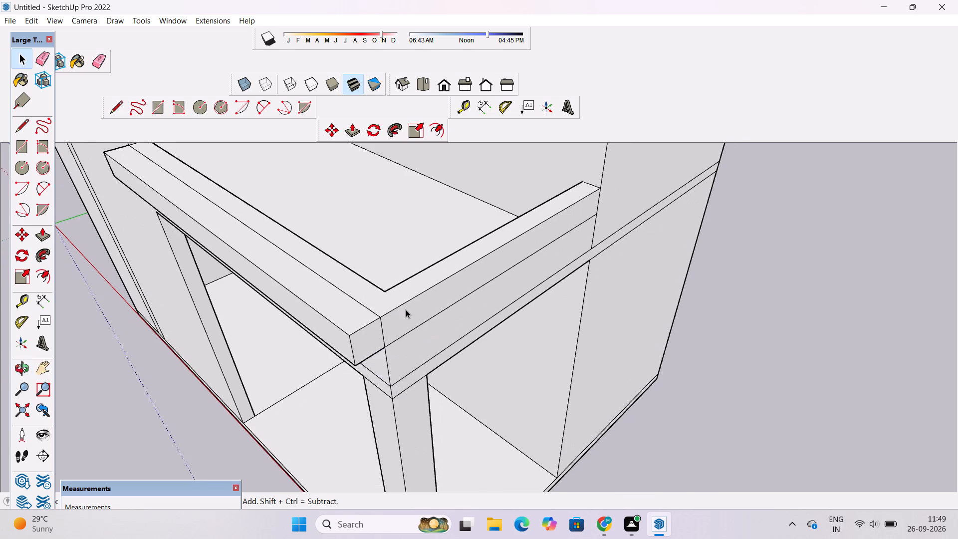
left_click(406, 313)
key("p")
left_click(406, 313)
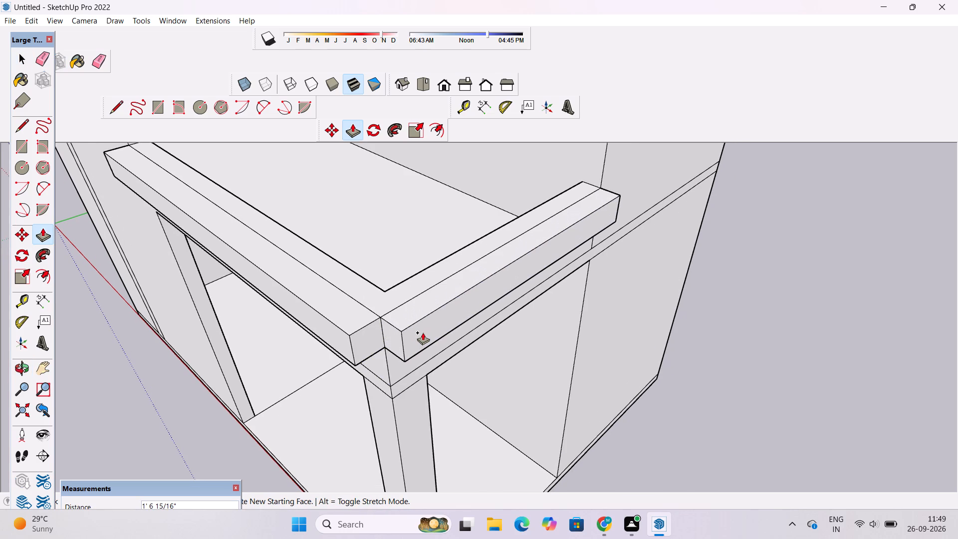
type("2'")
key("Return")
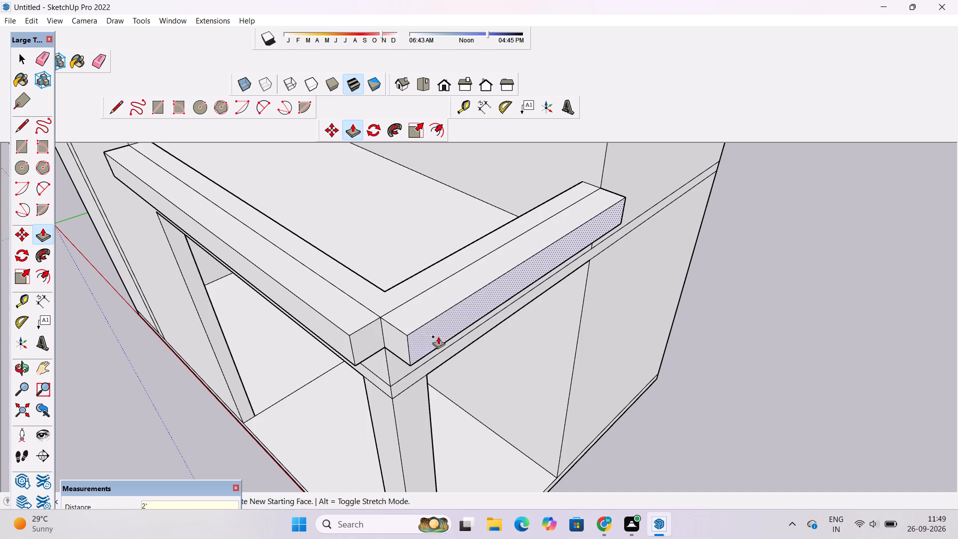
Extend the side band's end face flush with the front band's outer face, filling the open parapet corner.
left_click(400, 346)
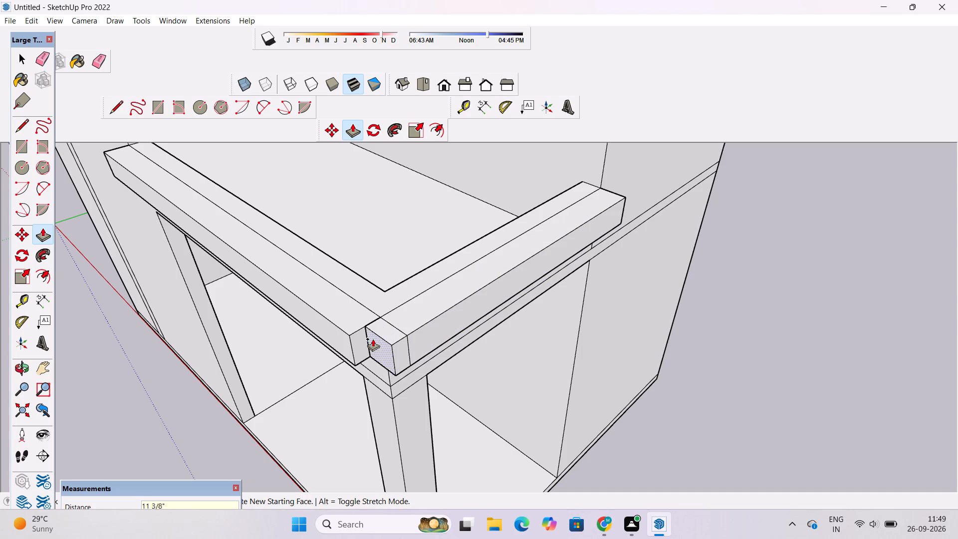
left_click(348, 335)
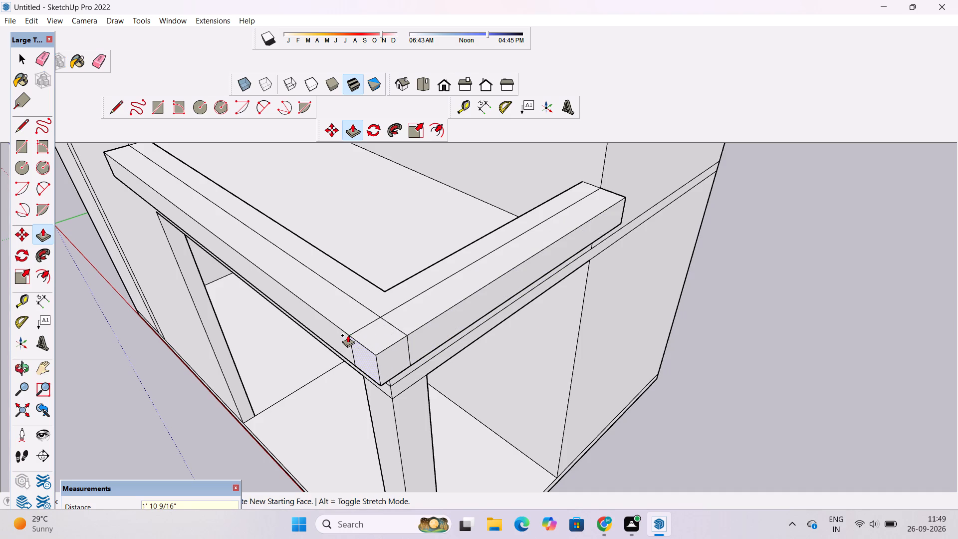
key("space")
Erase the leftover dividing lines on the top and front faces of the projecting band, merging it at the corner.
type("o")
scroll(348, 335, "down", 6)
left_click_drag(359, 364, 361, 322)
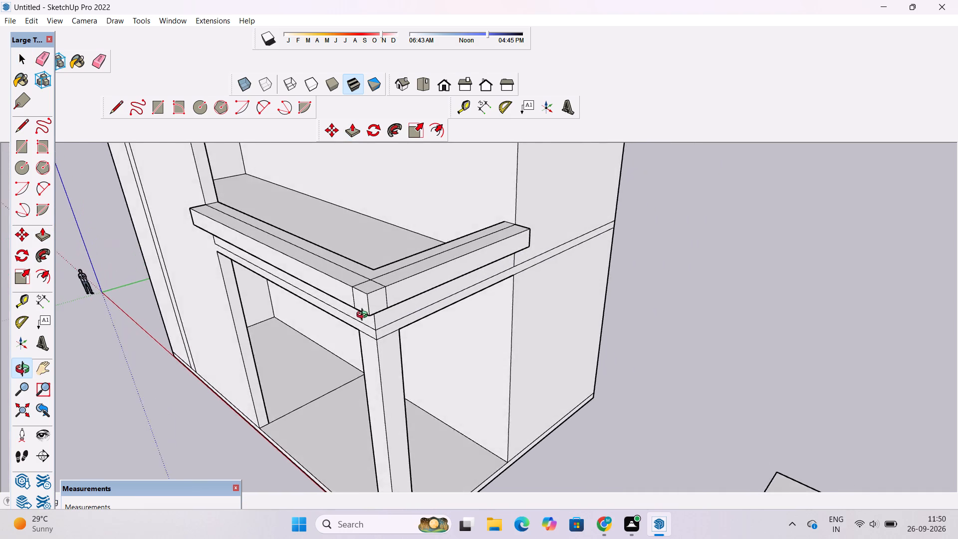
scroll(364, 316, "down", 4)
left_click_drag(362, 323, 536, 393)
scroll(543, 388, "up", 2)
left_click_drag(539, 384, 479, 347, "shift")
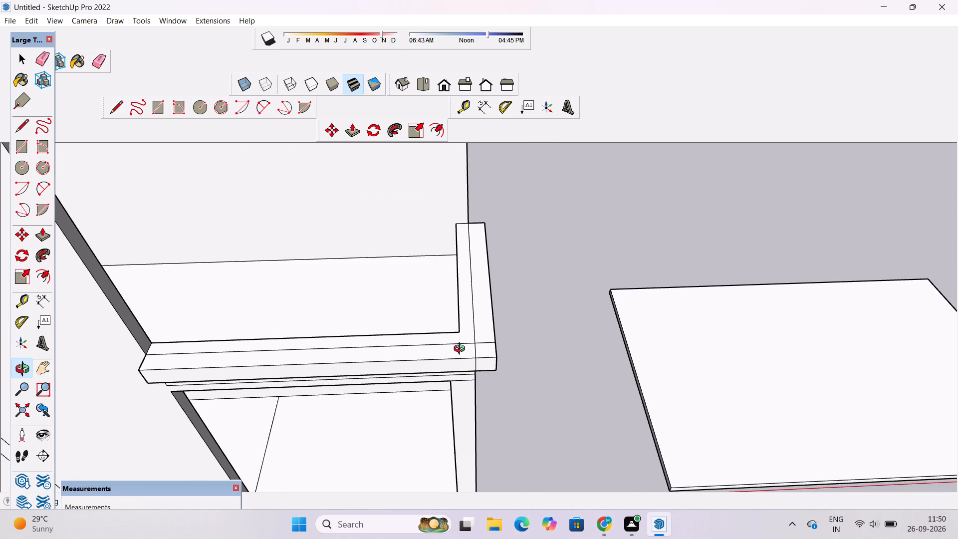
scroll(462, 350, "up", 2)
left_click_drag(469, 368, 495, 387)
left_click_drag(497, 384, 460, 352, "shift")
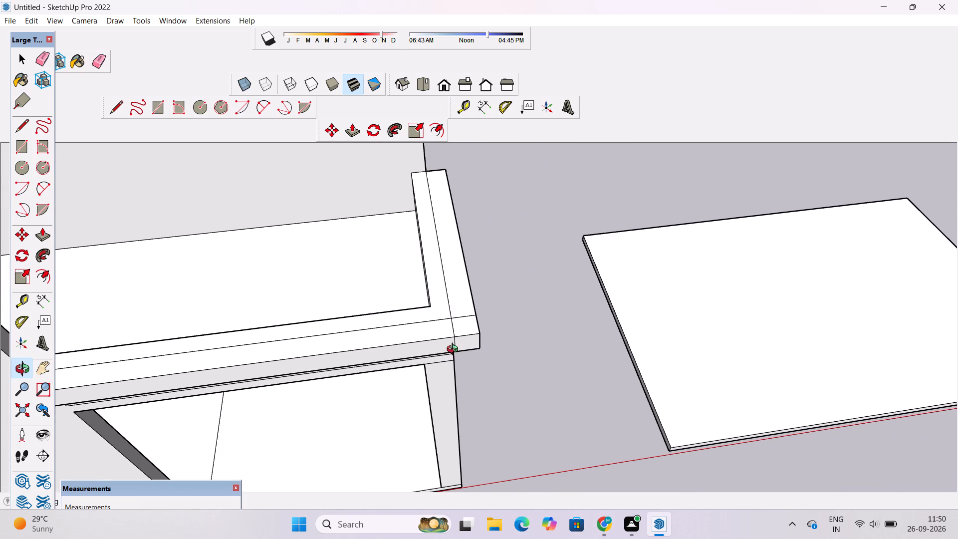
key("e")
left_click_drag(452, 308, 452, 319)
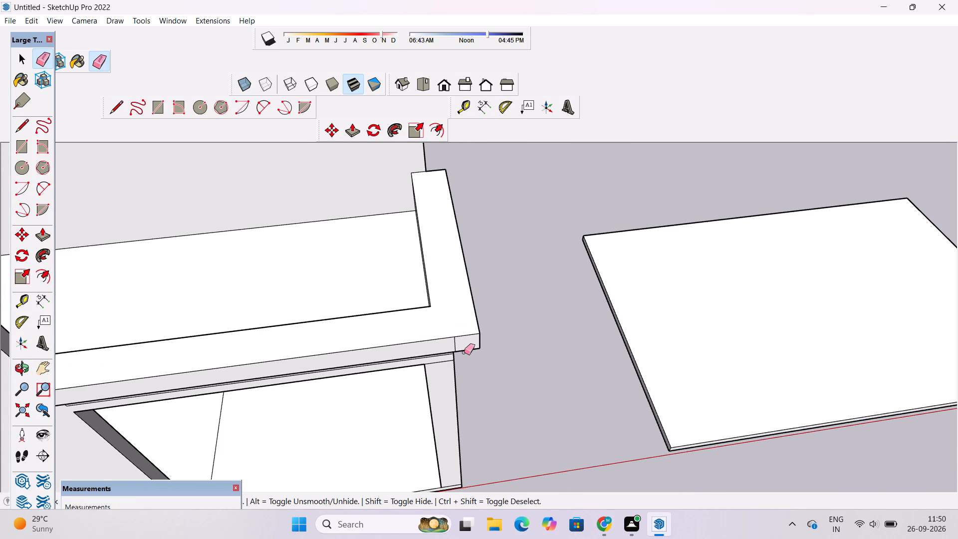
scroll(464, 352, "up", 5)
left_click_drag(455, 333, 440, 336)
left_click(440, 336)
Examine the lower balcony's projecting parapet band from the front, along with the plain upper balcony parapet above it.
key("o")
scroll(440, 336, "down", 2)
left_click_drag(431, 335, 423, 358, "shift")
scroll(420, 355, "down", 5)
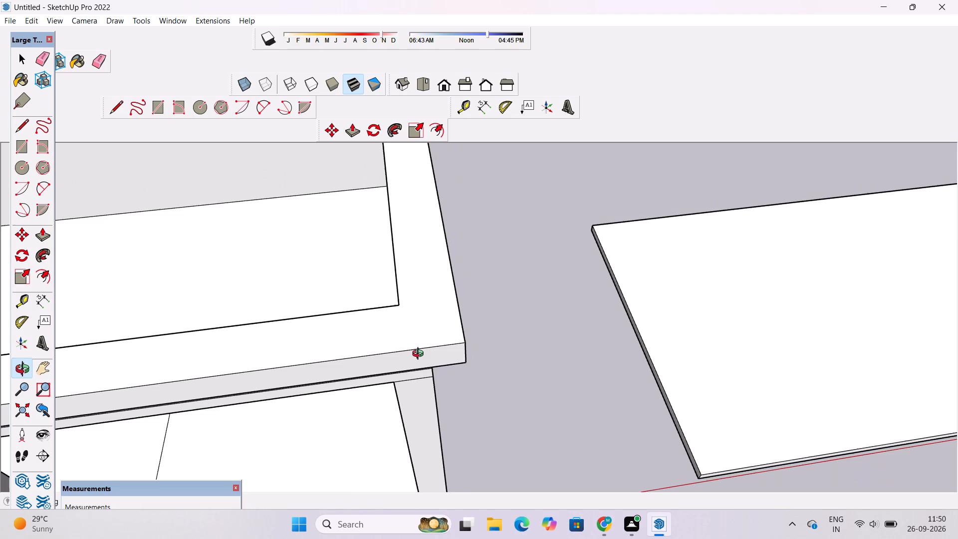
scroll(432, 349, "down", 4)
left_click_drag(434, 359, 416, 278)
scroll(416, 273, "down", 5)
left_click_drag(442, 304, 429, 215)
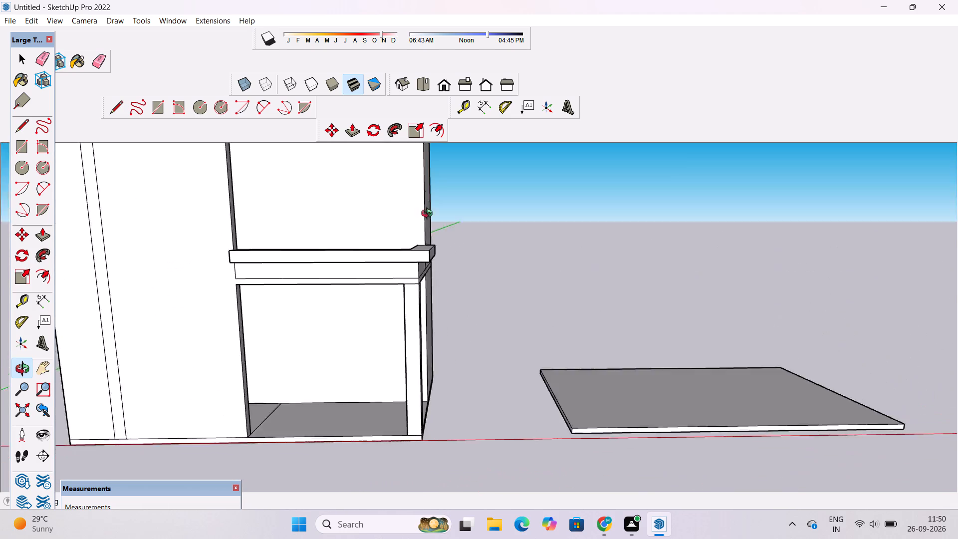
left_click_drag(429, 215, 426, 195)
left_click(426, 190)
scroll(415, 235, "up", 5)
scroll(419, 243, "down", 2)
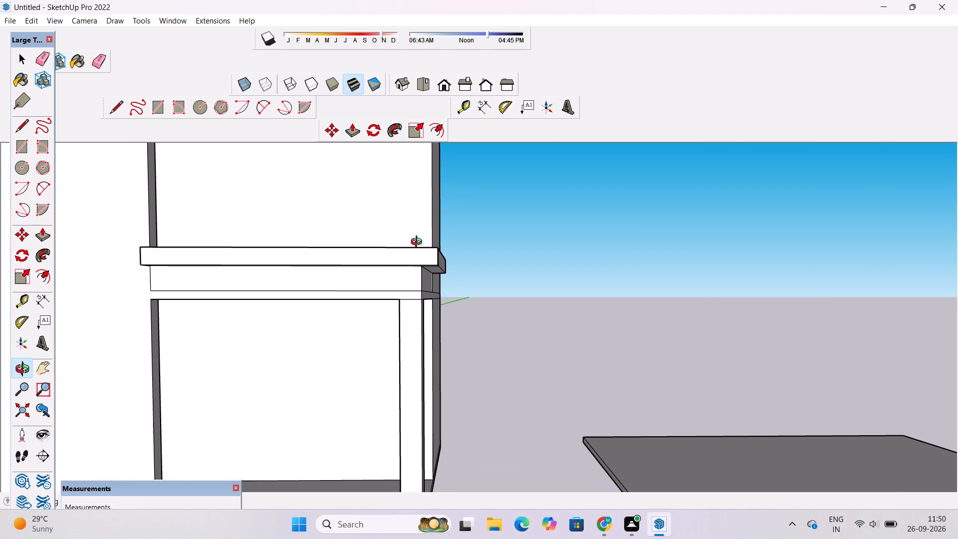
scroll(419, 244, "up", 1)
scroll(419, 244, "down", 3)
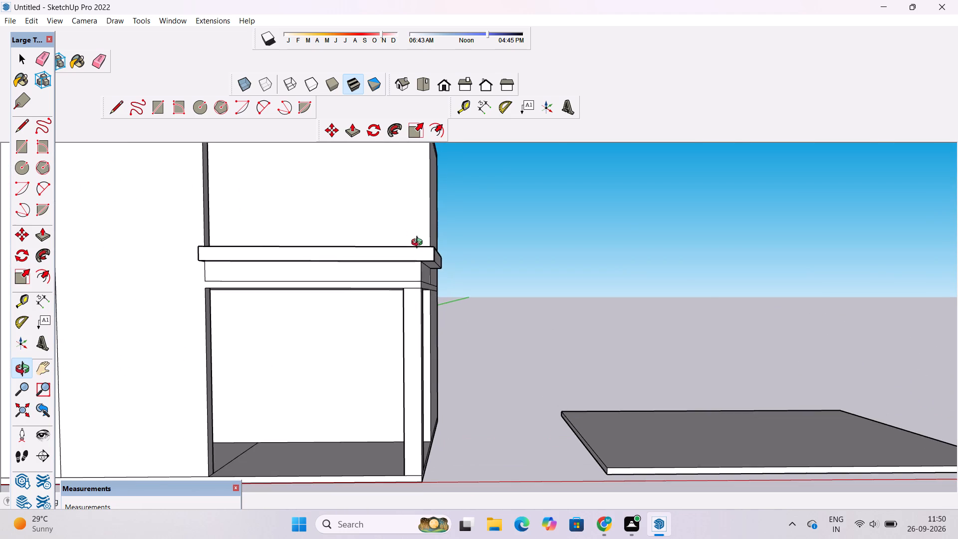
left_click_drag(419, 244, 416, 378, "shift")
left_click(416, 378)
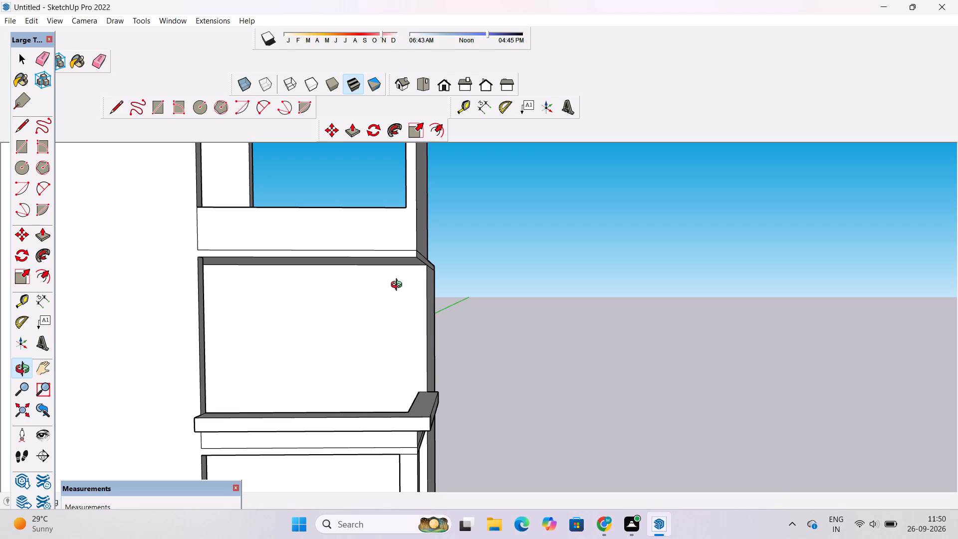
Examine the opening between the two balconies and the underside of the upper balcony slab from the front and the outer corner.
scroll(399, 286, "down", 2)
scroll(396, 279, "up", 3)
scroll(313, 265, "down", 5)
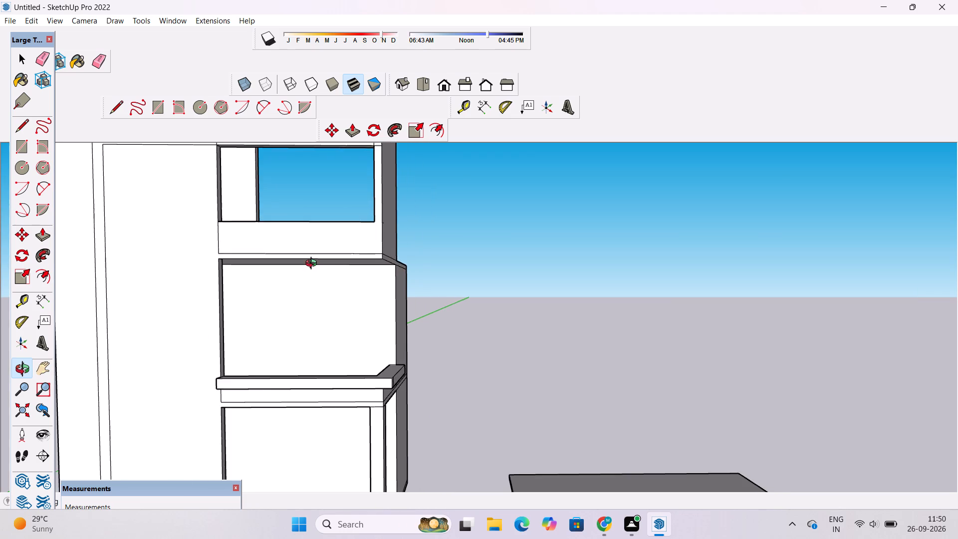
left_click_drag(317, 271, 384, 324)
left_click_drag(451, 355, 365, 324)
left_click(363, 321)
left_click_drag(343, 297, 390, 298, "shift")
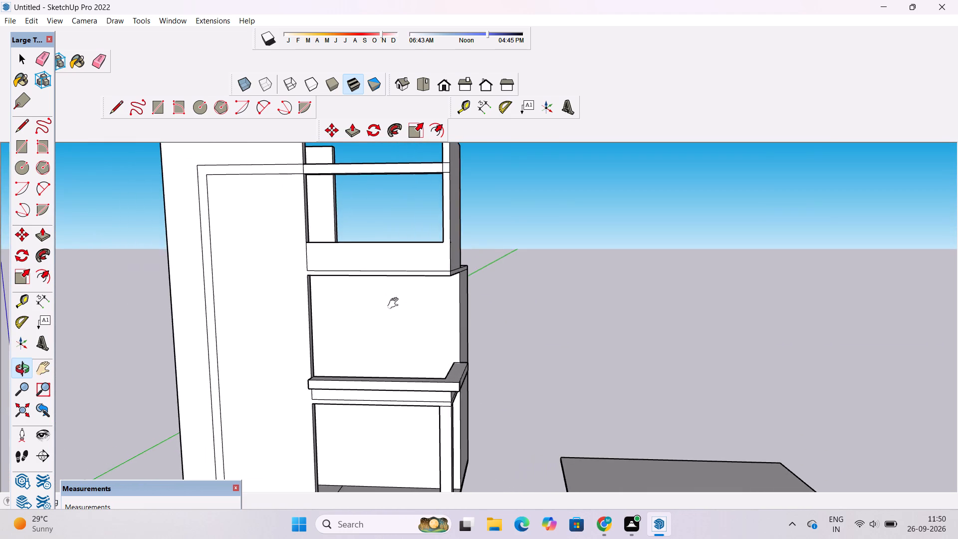
scroll(401, 313, "up", 3)
left_click_drag(395, 311, 438, 227)
left_click_drag(441, 234, 440, 235)
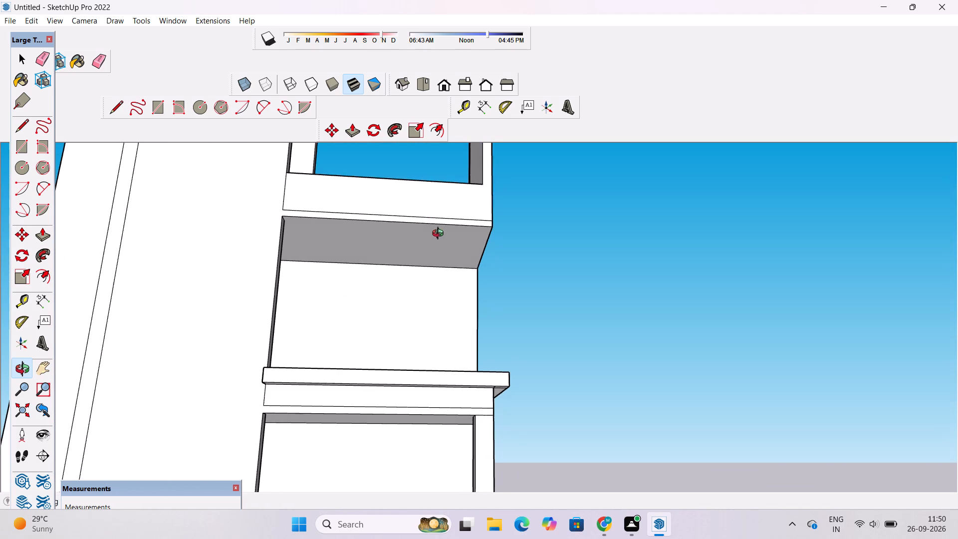
left_click_drag(440, 235, 390, 281)
scroll(390, 280, "down", 3)
left_click_drag(520, 226, 398, 320)
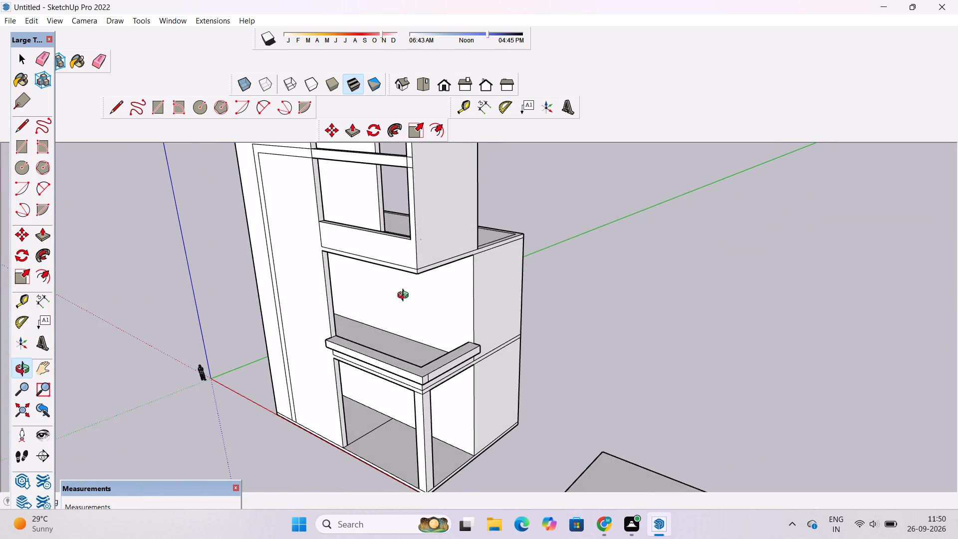
scroll(407, 293, "up", 4)
left_click_drag(380, 289, 483, 264)
left_click(485, 263)
scroll(517, 246, "up", 1)
left_click_drag(516, 246, 468, 260, "shift")
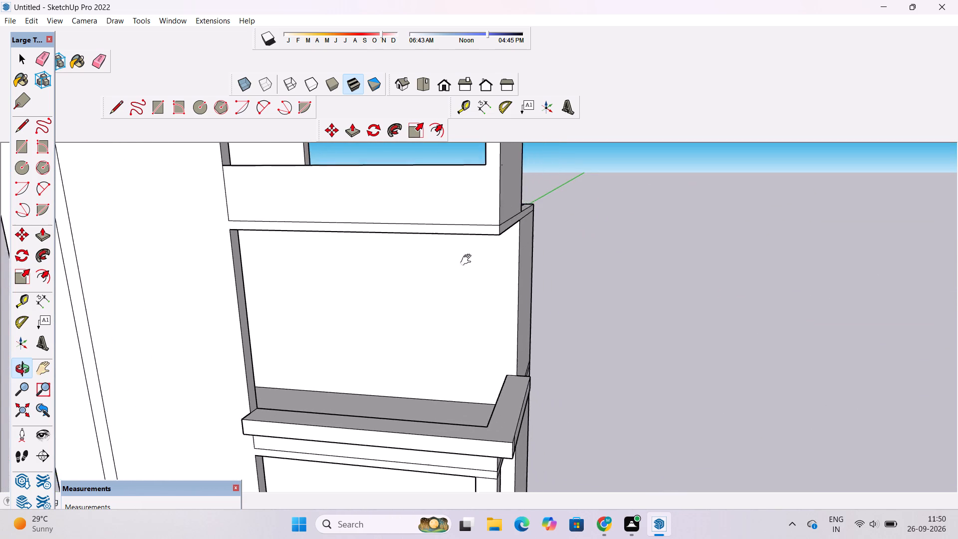
left_click_drag(468, 260, 468, 260, "shift")
left_click_drag(443, 257, 478, 227)
scroll(480, 225, "up", 1)
left_click_drag(475, 259, 475, 234)
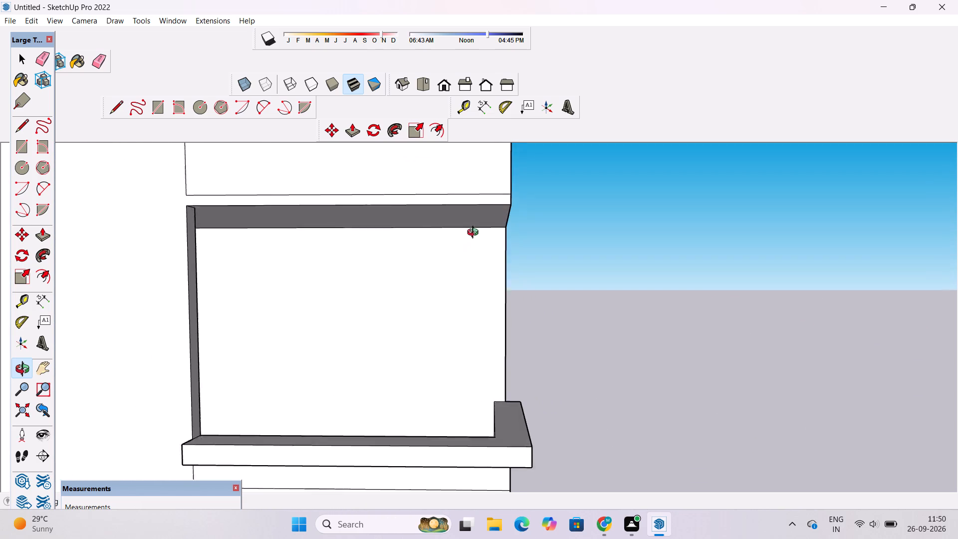
left_click_drag(475, 234, 475, 232)
left_click_drag(475, 232, 476, 253, "shift")
left_click(476, 253, "shift")
scroll(477, 257, "up", 1)
left_click_drag(484, 271, 484, 251)
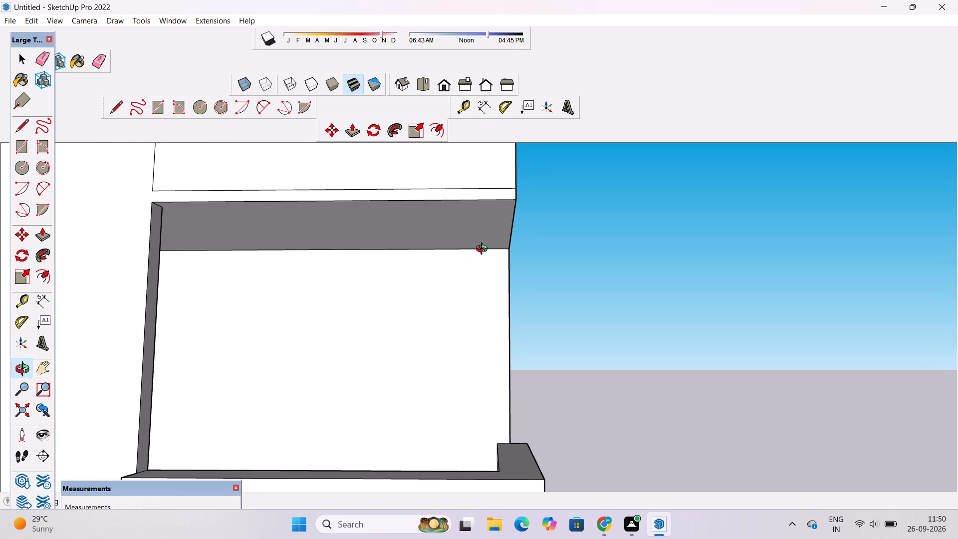
left_click_drag(484, 250, 484, 272, "shift")
scroll(484, 270, "up", 4)
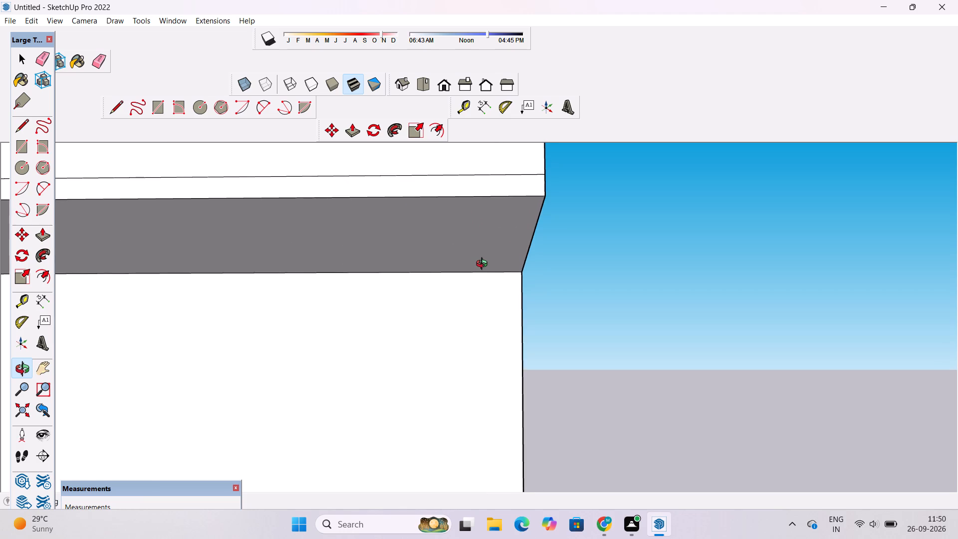
scroll(484, 264, "down", 5)
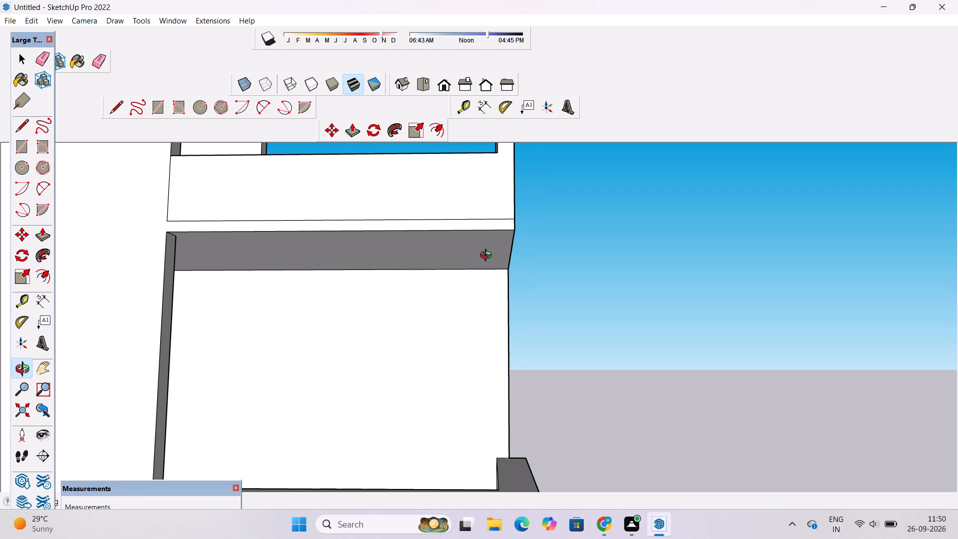
scroll(488, 257, "down", 1)
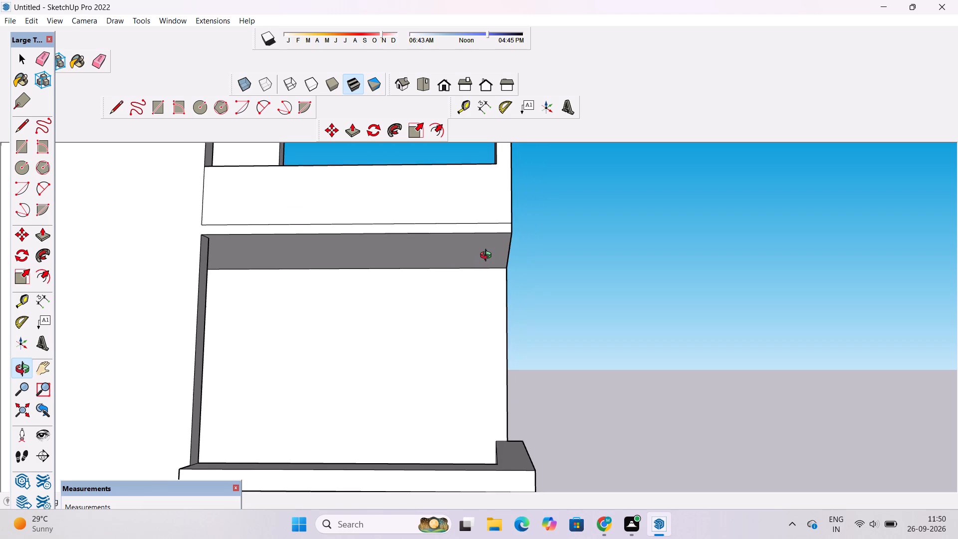
left_click_drag(496, 248, 491, 261, "shift")
left_click_drag(486, 291, 486, 340)
scroll(484, 330, "up", 3)
left_click_drag(480, 325, 476, 288)
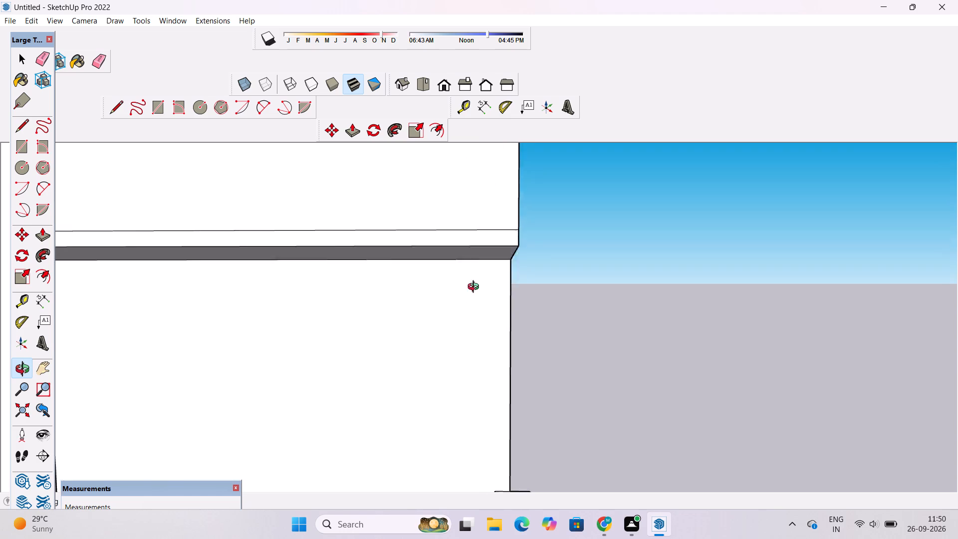
left_click_drag(476, 288, 474, 262)
left_click_drag(486, 241, 470, 242, "shift")
scroll(468, 243, "down", 5)
left_click_drag(421, 222, 456, 213)
scroll(469, 239, "up", 3)
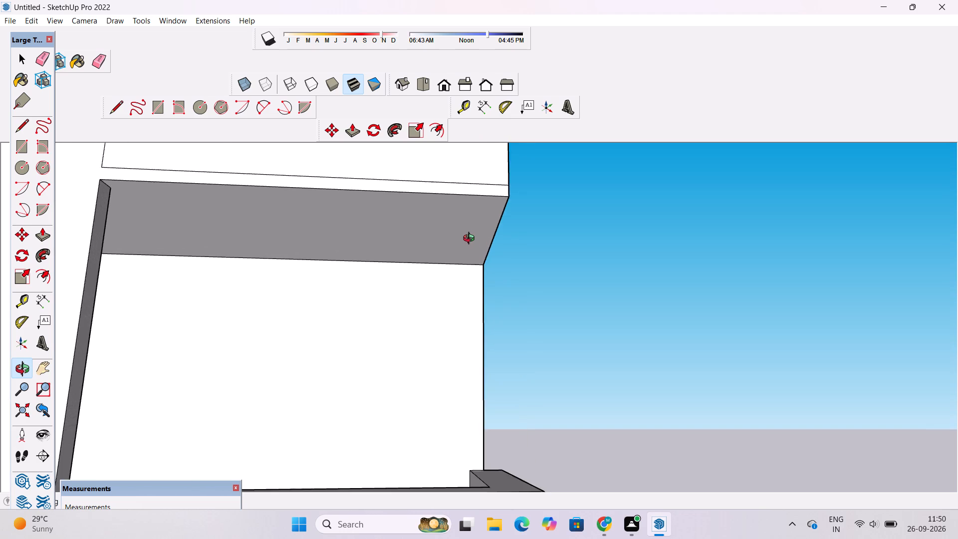
left_click_drag(476, 257, 447, 311)
scroll(438, 304, "down", 2)
left_click_drag(438, 307, 439, 314)
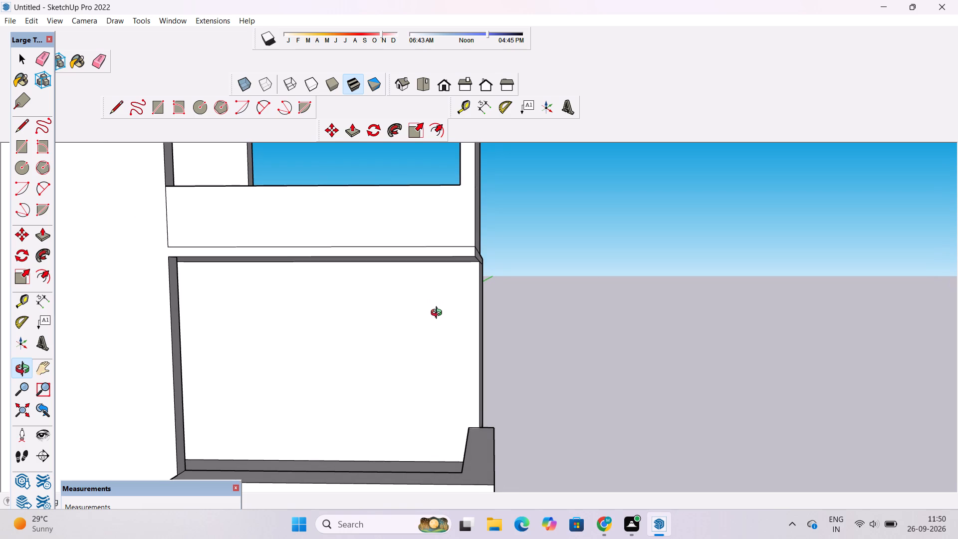
Place a guide line on the upper balcony slab's underside, 3' inward from its outer side edge.
scroll(440, 308, "down", 1)
left_click_drag(436, 311, 436, 257)
left_click(436, 255)
scroll(436, 255, "up", 2)
left_click_drag(429, 271, 437, 222)
left_click_drag(437, 225, 438, 250, "shift")
scroll(472, 277, "up", 2)
key("t")
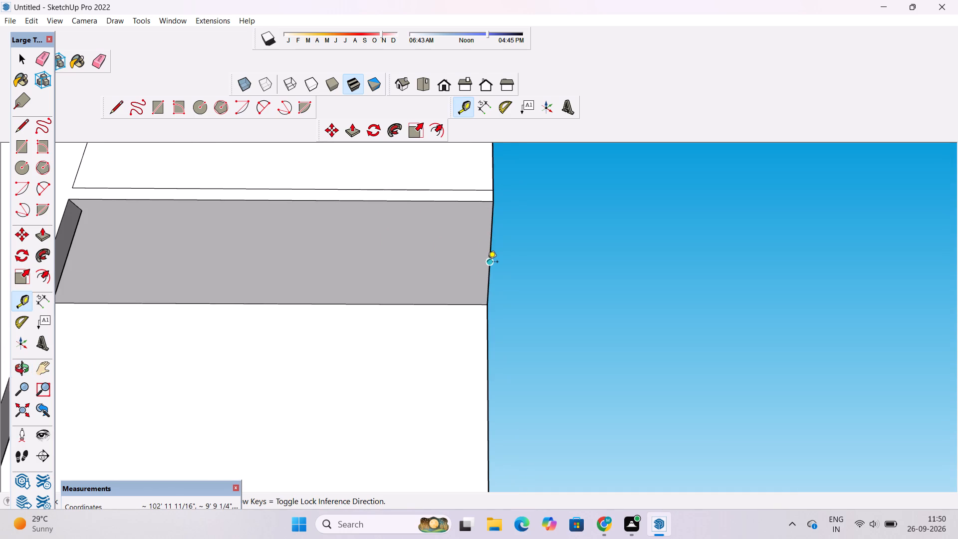
left_click(487, 263)
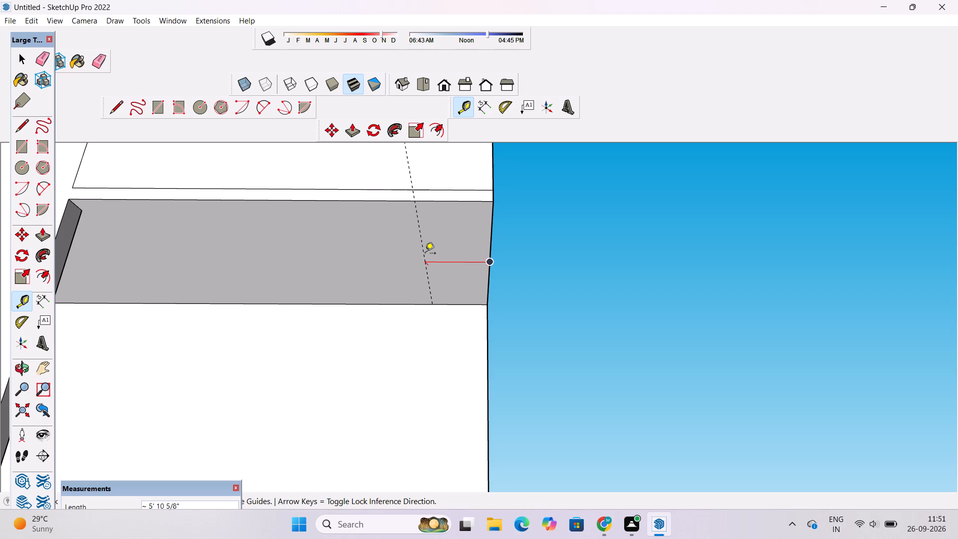
type("3'")
key("Return")
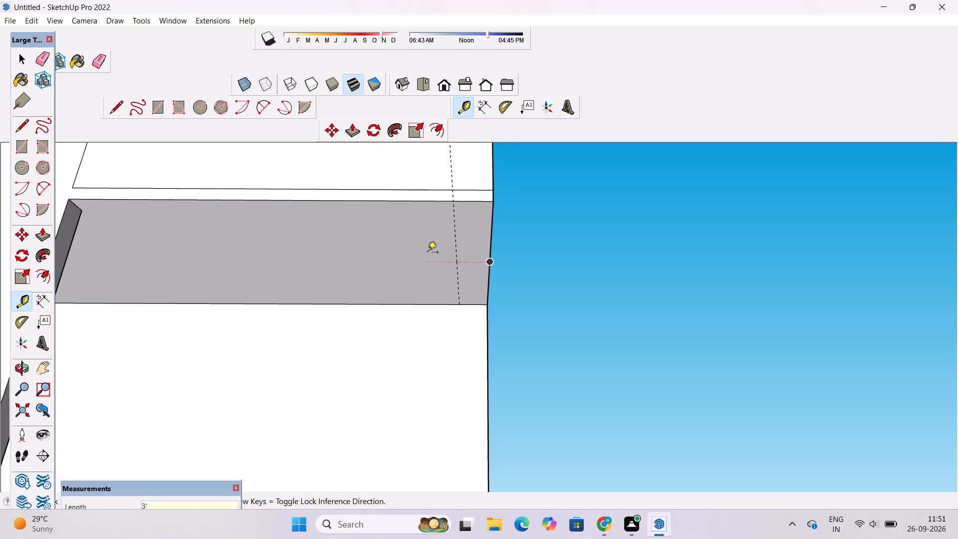
Draw a line along the guide across the slab's underside, from the back wall edge to the front edge, splitting off a side strip.
scroll(434, 253, "down", 6)
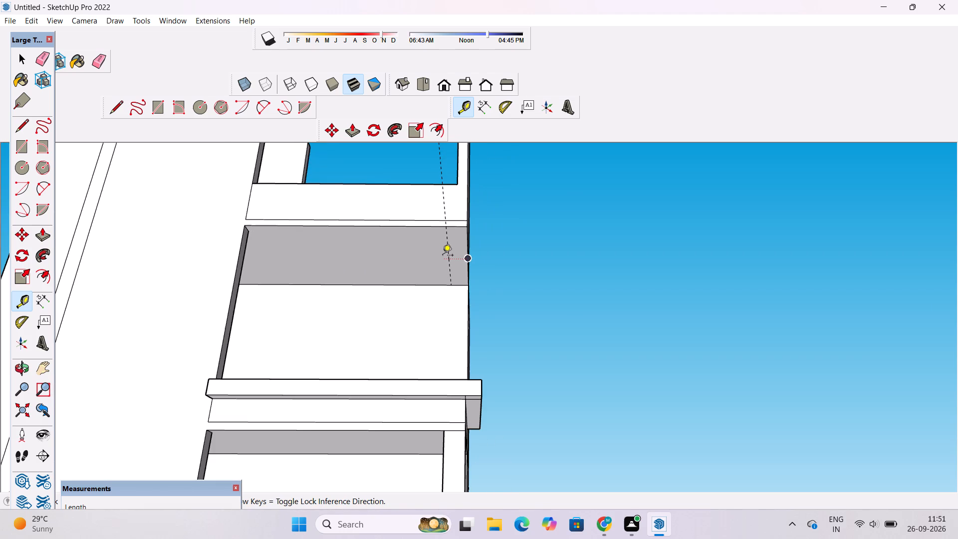
key("l")
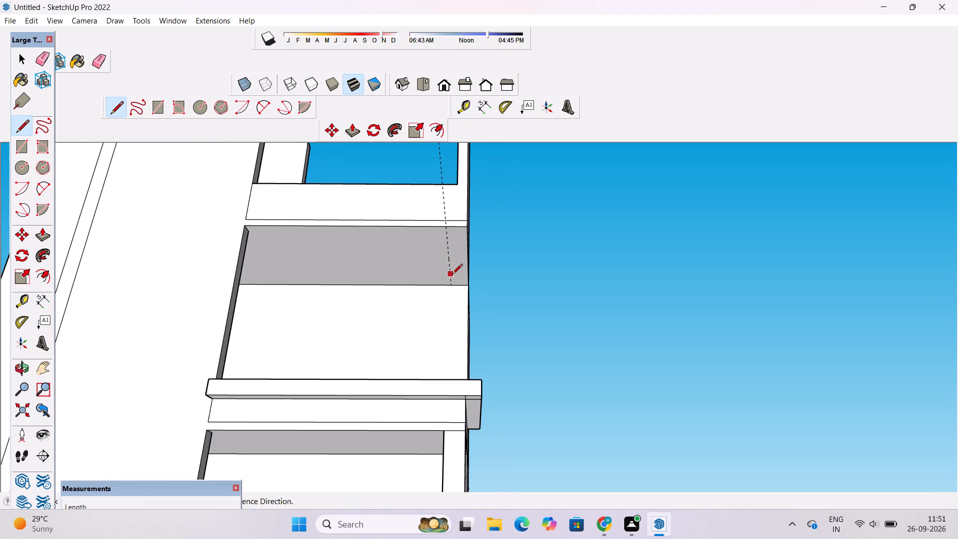
scroll(452, 275, "up", 7)
left_click(451, 297)
scroll(451, 290, "down", 2)
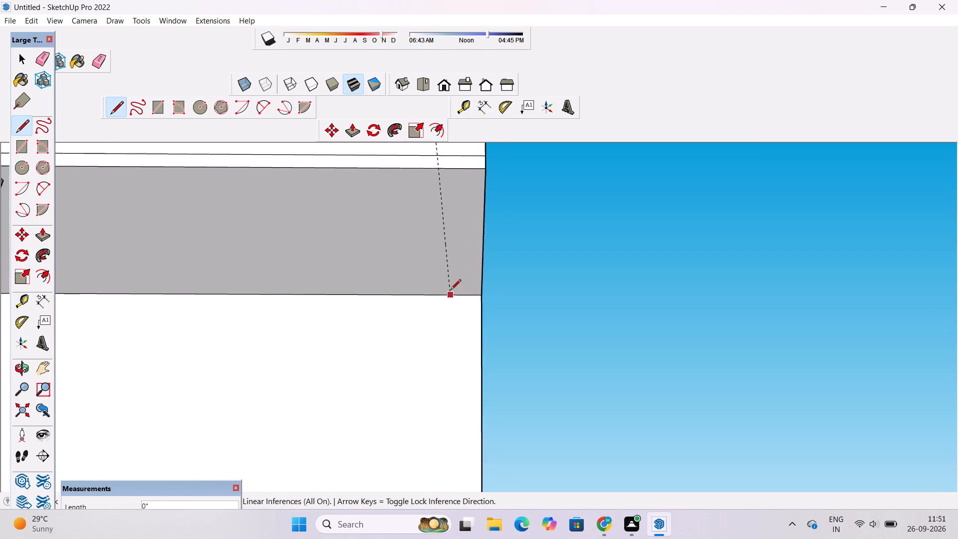
scroll(451, 290, "down", 2)
left_click(441, 209)
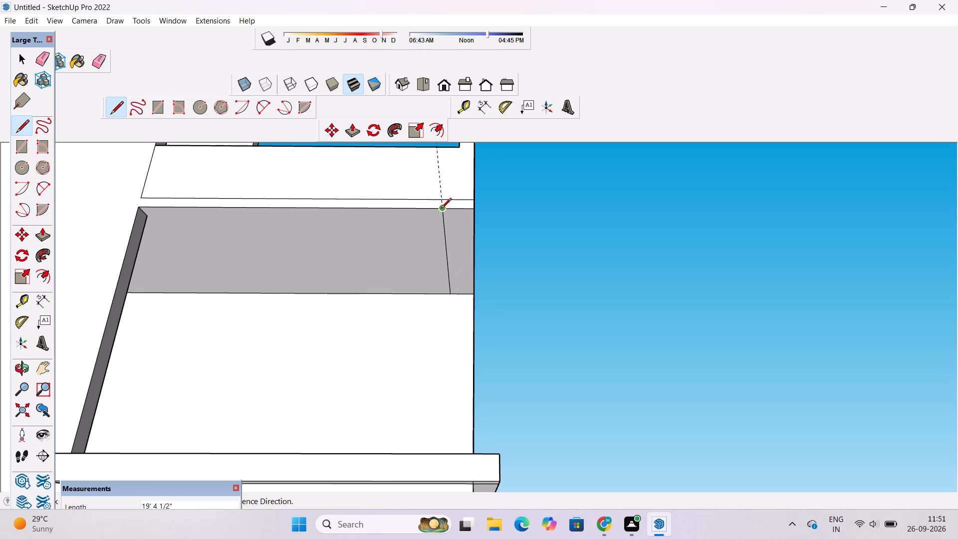
Erase the guide line running past the upper balcony slab.
key("space")
key("e")
scroll(441, 209, "down", 7)
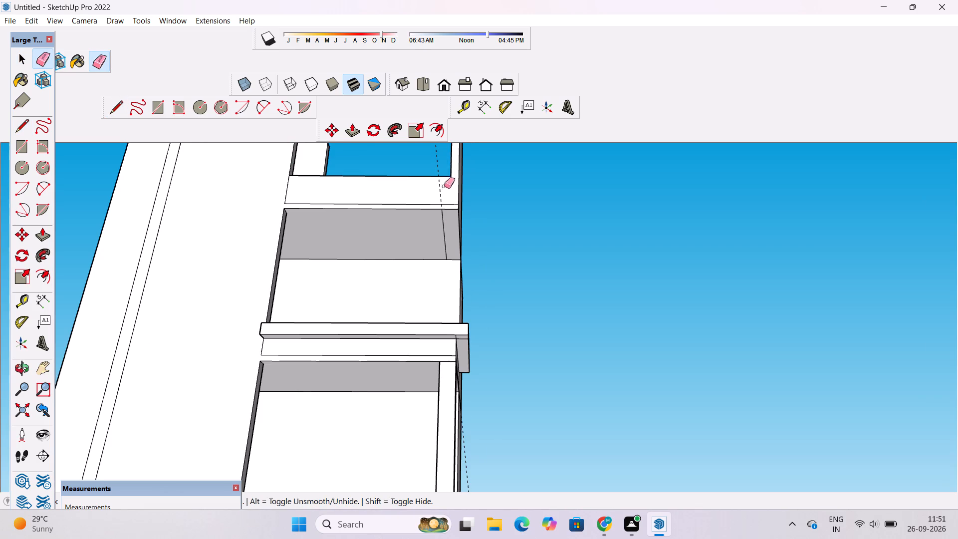
double_click(439, 151)
left_click(437, 157)
Push/Pull the narrow strip at the outer side of the upper balcony slab's underside downward by 3'.
key("o")
scroll(438, 163, "down", 6)
left_click_drag(441, 180, 457, 307)
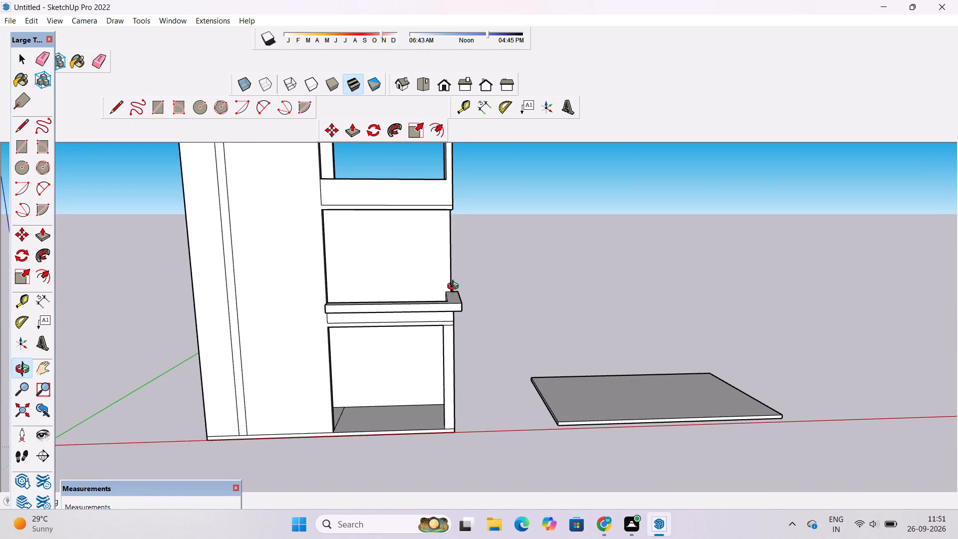
scroll(455, 287, "up", 1)
left_click_drag(451, 282, 436, 264, "shift")
left_click_drag(485, 224, 281, 266)
scroll(528, 129, "up", 3)
left_click_drag(454, 227, 454, 228)
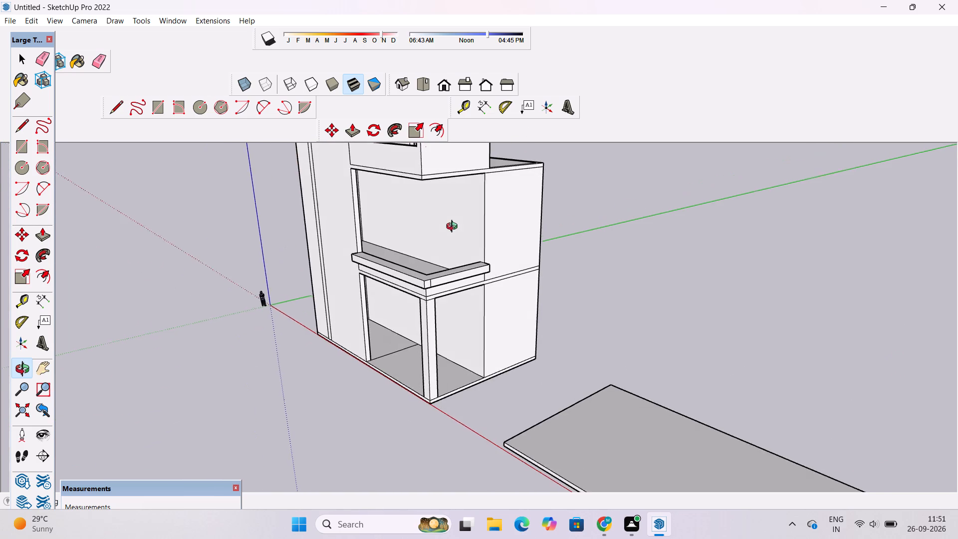
left_click_drag(454, 228, 453, 204)
left_click_drag(451, 202, 450, 268, "shift")
left_click_drag(450, 272, 458, 204)
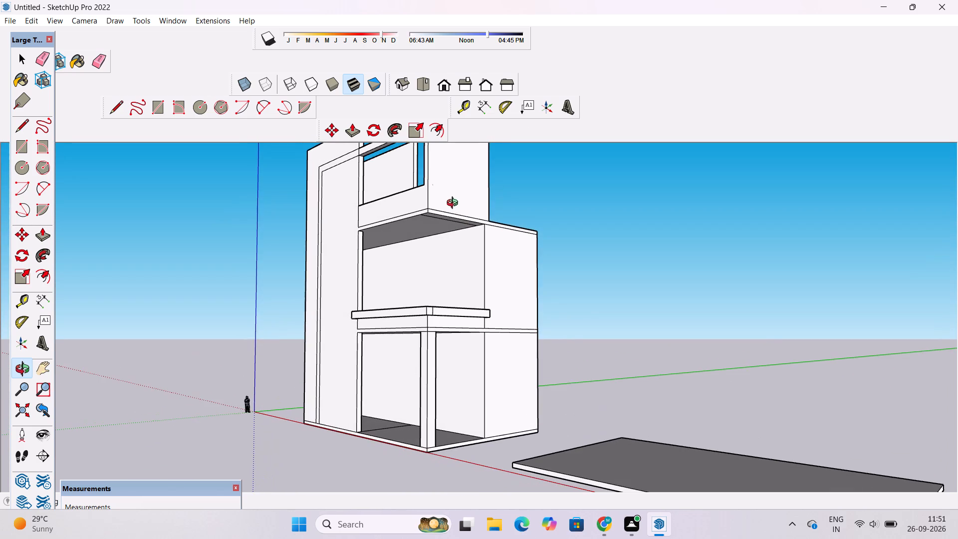
scroll(435, 221, "up", 1)
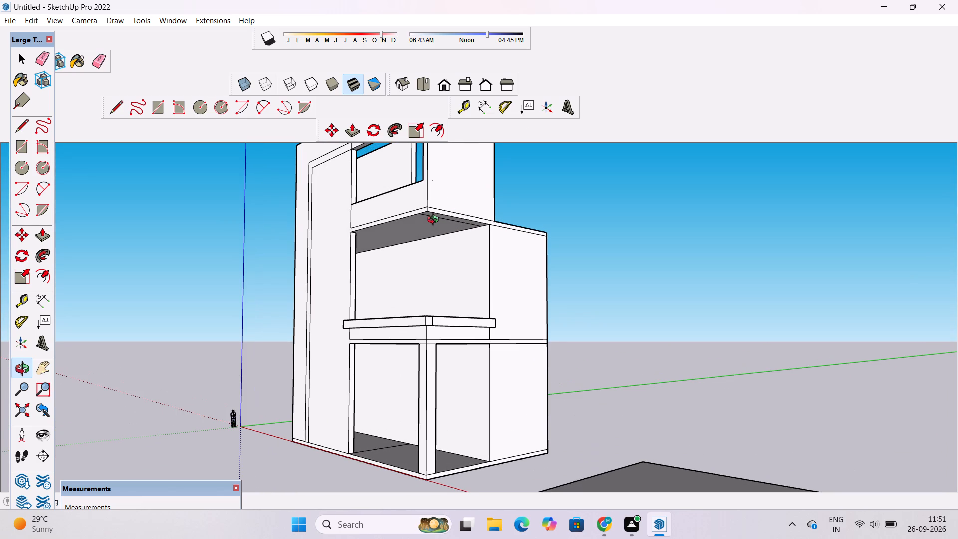
scroll(435, 221, "up", 1)
left_click_drag(439, 229, 459, 203)
left_click(459, 203)
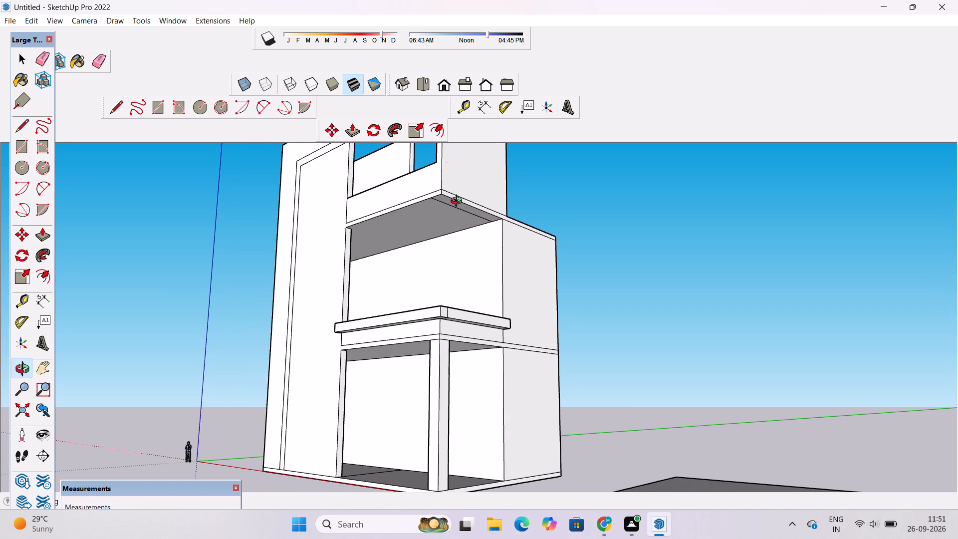
left_click_drag(456, 208, 442, 244, "shift")
scroll(447, 250, "up", 3)
left_click(447, 249)
scroll(447, 249, "up", 3)
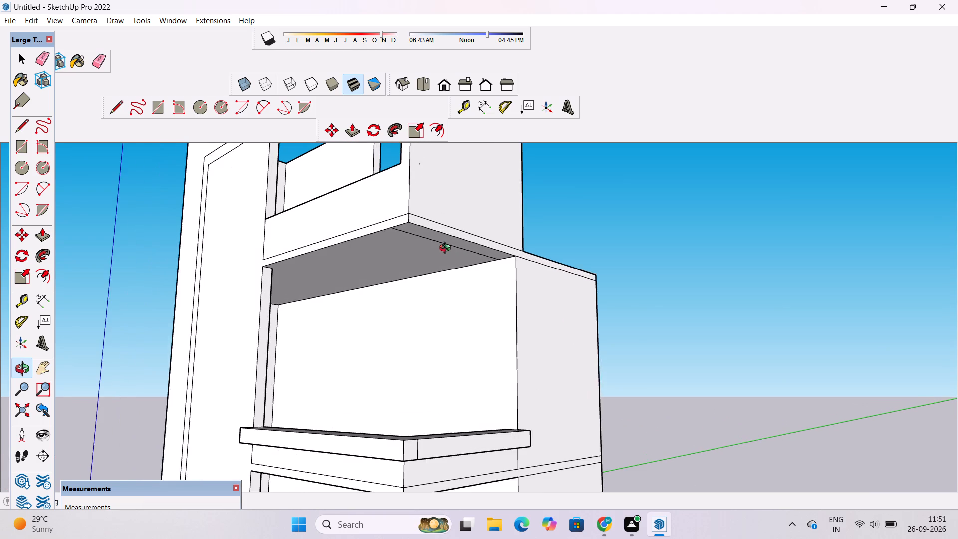
scroll(447, 249, "up", 3)
left_click_drag(447, 249, 445, 236, "shift")
key("p")
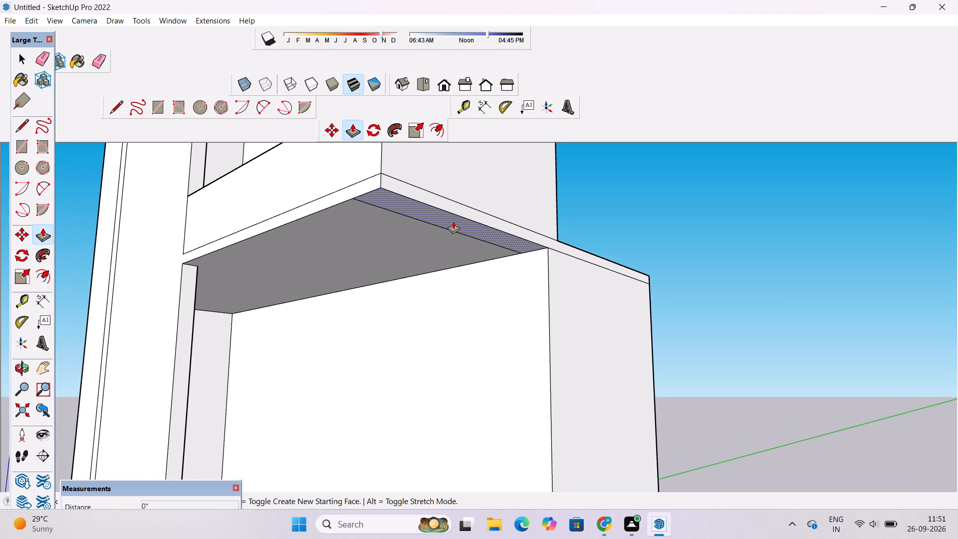
left_click(453, 221)
scroll(454, 230, "down", 2)
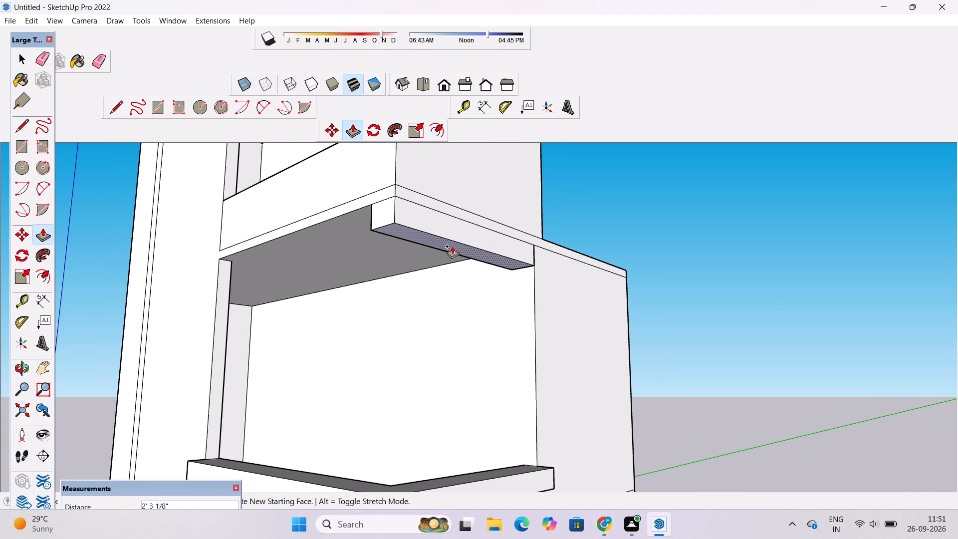
type("3'")
key("Return")
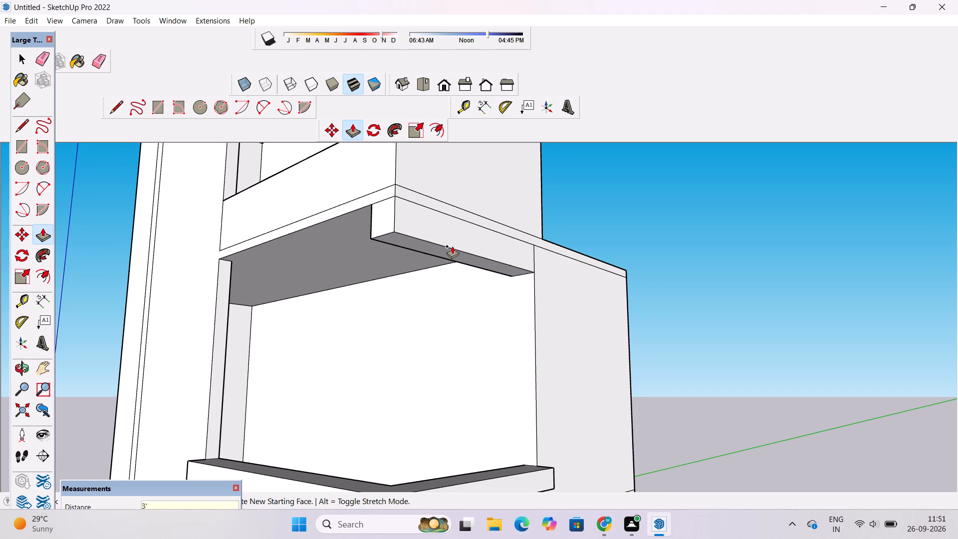
Examine the dropped beam under the upper balcony's outer side against the lower parapet, from the front and the outer corner.
key("o")
scroll(452, 246, "down", 4)
left_click_drag(428, 248, 518, 296)
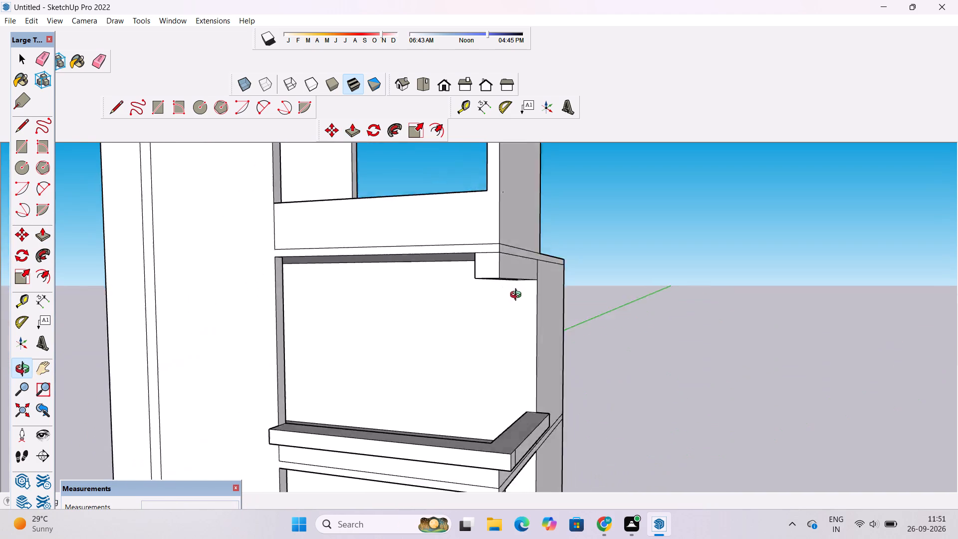
left_click_drag(518, 296, 539, 312)
left_click_drag(539, 311, 530, 272, "shift")
left_click_drag(469, 285, 542, 311)
left_click_drag(542, 322, 530, 284)
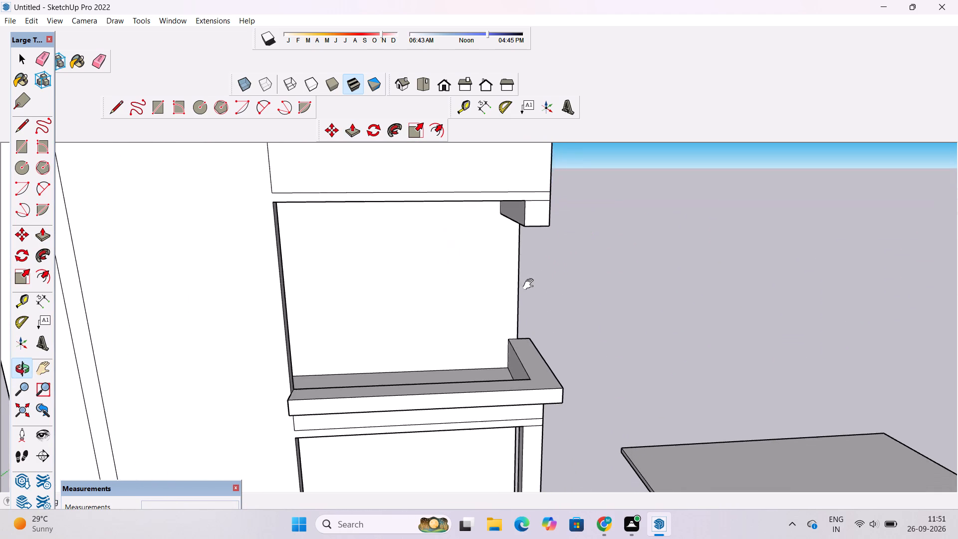
left_click_drag(530, 284, 530, 284)
scroll(535, 303, "down", 2)
left_click_drag(535, 303, 518, 288)
left_click_drag(517, 287, 494, 280, "shift")
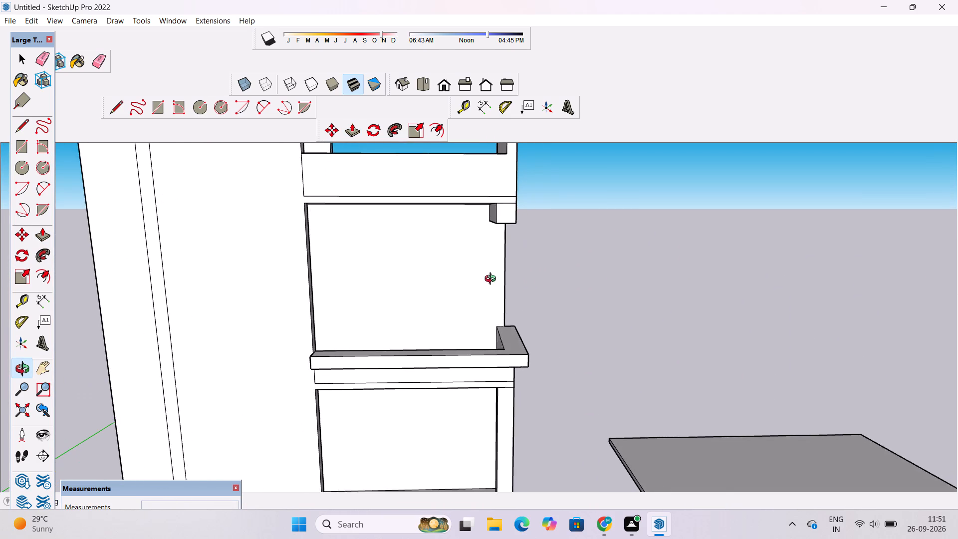
scroll(492, 280, "down", 4)
left_click_drag(484, 304, 475, 273)
scroll(481, 263, "up", 1)
scroll(502, 359, "up", 2)
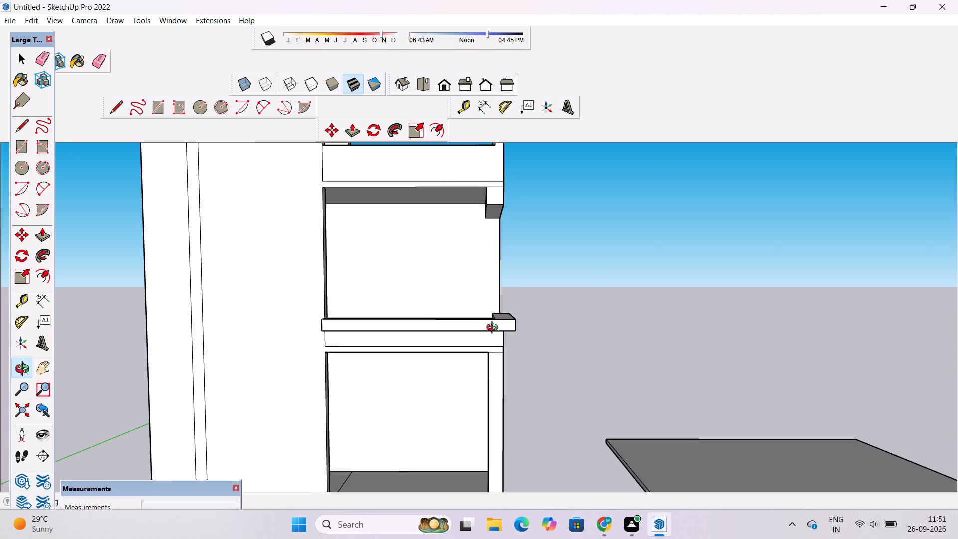
Examine the lower balcony's parapet band and the upper balcony's dropped beam from above and from the front.
left_click_drag(493, 331, 486, 434)
scroll(489, 371, "up", 2)
left_click_drag(489, 371, 501, 405)
left_click_drag(503, 397, 498, 366, "shift")
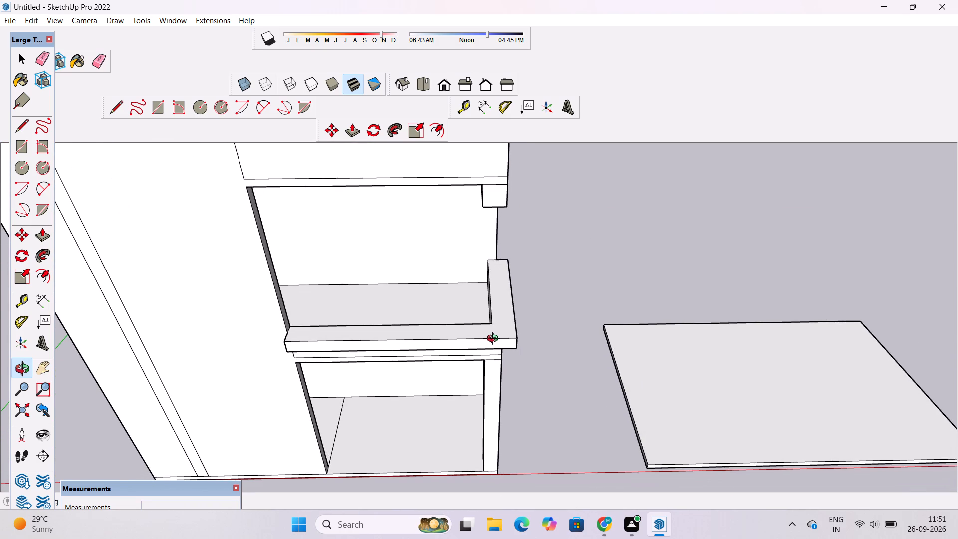
scroll(494, 339, "up", 1)
left_click_drag(494, 338, 494, 397)
scroll(488, 366, "up", 1)
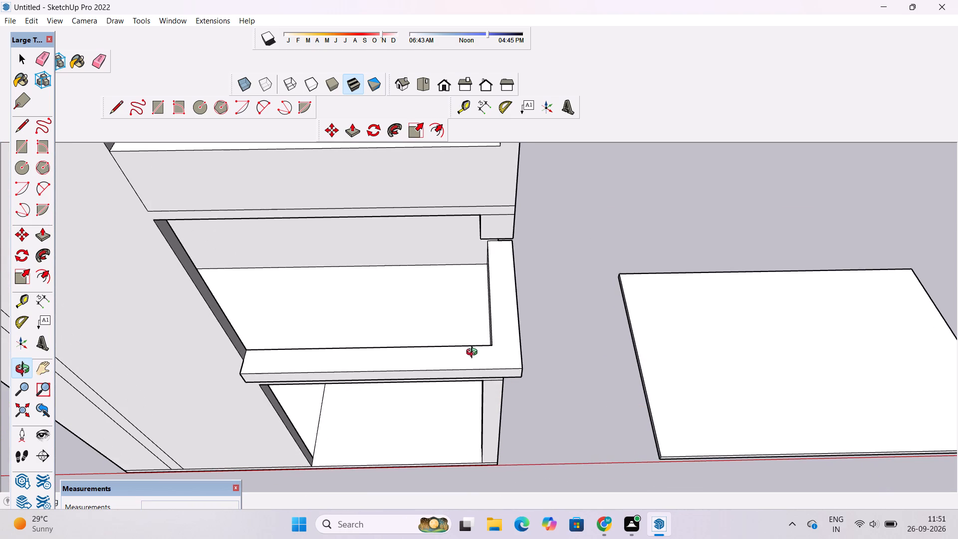
left_click_drag(474, 353, 477, 375)
scroll(480, 376, "up", 1)
left_click_drag(459, 373, 485, 384, "shift")
double_click(416, 372)
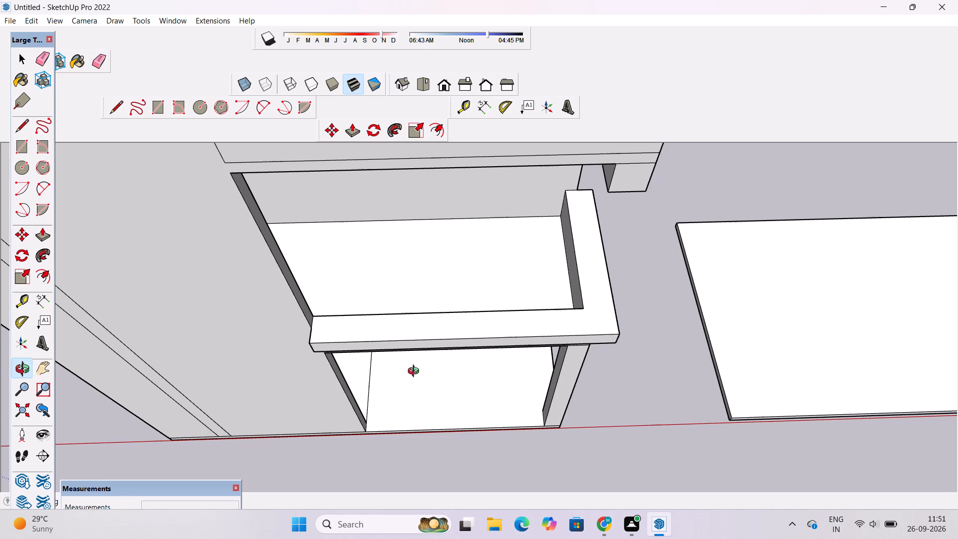
scroll(416, 372, "down", 1)
left_click_drag(415, 373, 436, 380, "shift")
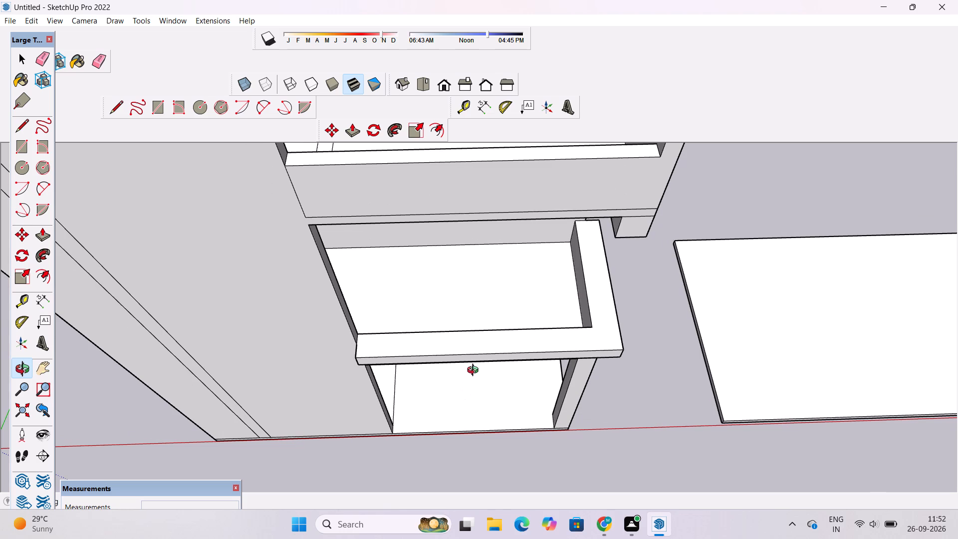
scroll(475, 371, "down", 3)
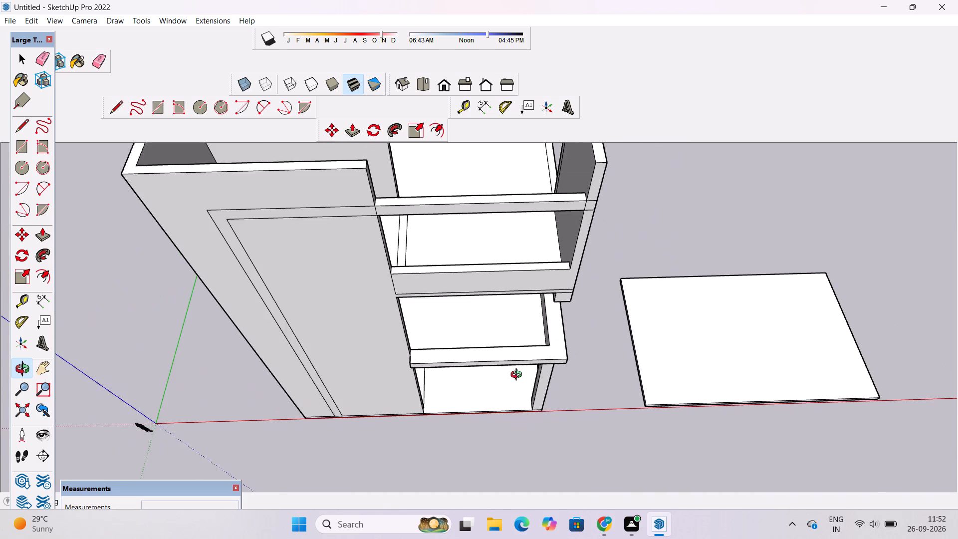
scroll(518, 376, "down", 2)
scroll(519, 376, "up", 4)
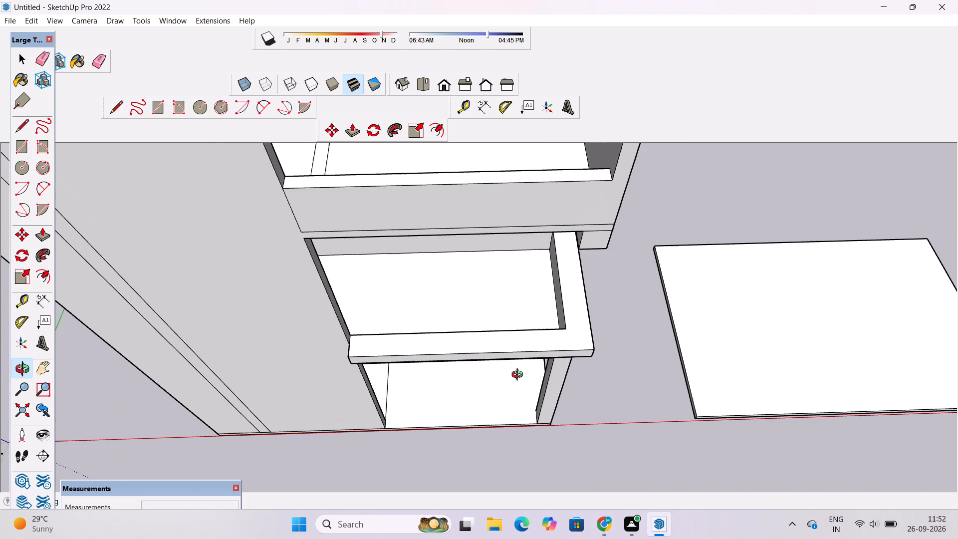
scroll(519, 376, "down", 6)
scroll(520, 376, "up", 4)
scroll(520, 376, "down", 4)
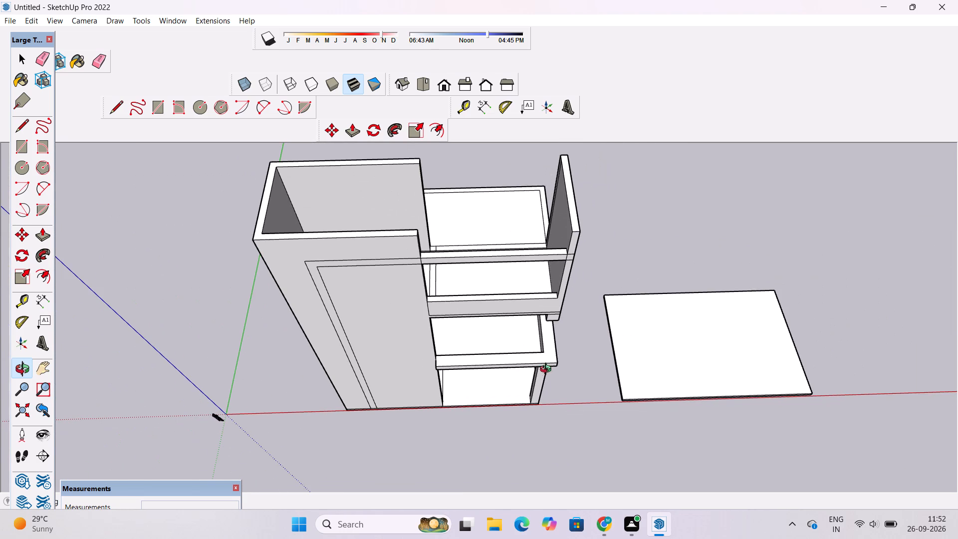
left_click_drag(565, 364, 566, 321)
left_click(567, 317)
scroll(515, 358, "up", 3)
left_click_drag(515, 361, 504, 359, "shift")
left_click(504, 359, "shift")
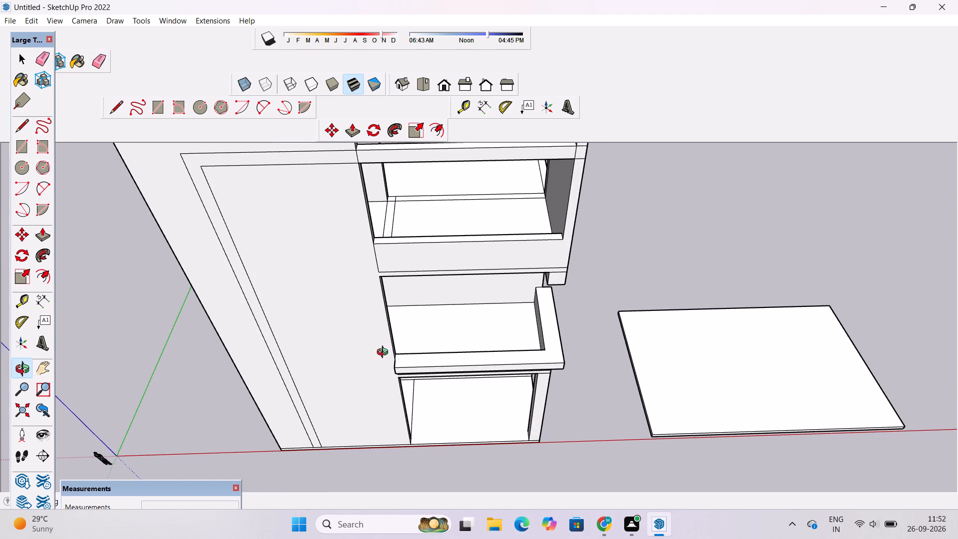
left_click_drag(384, 350, 385, 296)
left_click(385, 296)
left_click_drag(385, 295, 445, 303, "shift")
scroll(427, 358, "up", 2)
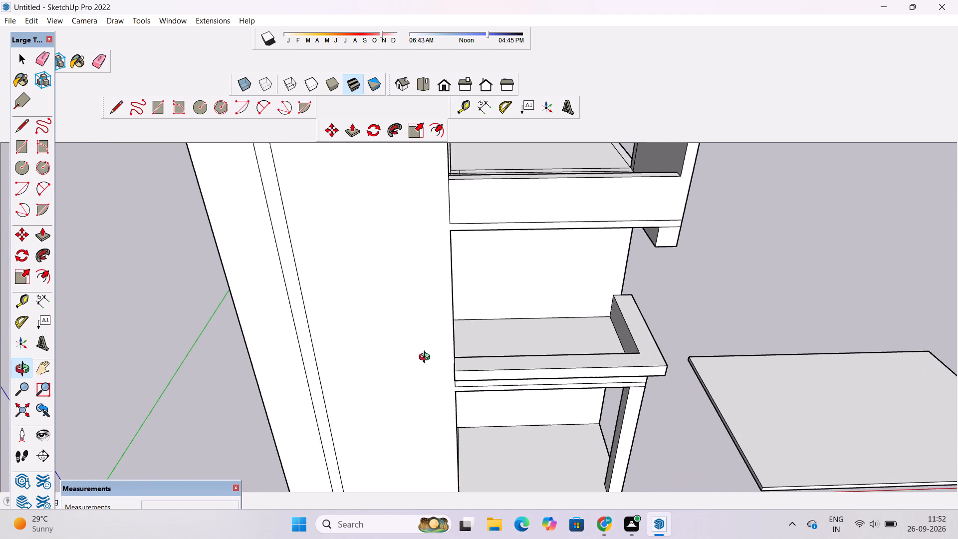
scroll(427, 358, "up", 5)
scroll(427, 358, "down", 4)
Push/Pull the small end face of the lower balcony's front parapet band outward along the tall front wall.
left_click_drag(427, 371, 613, 362)
left_click(621, 357)
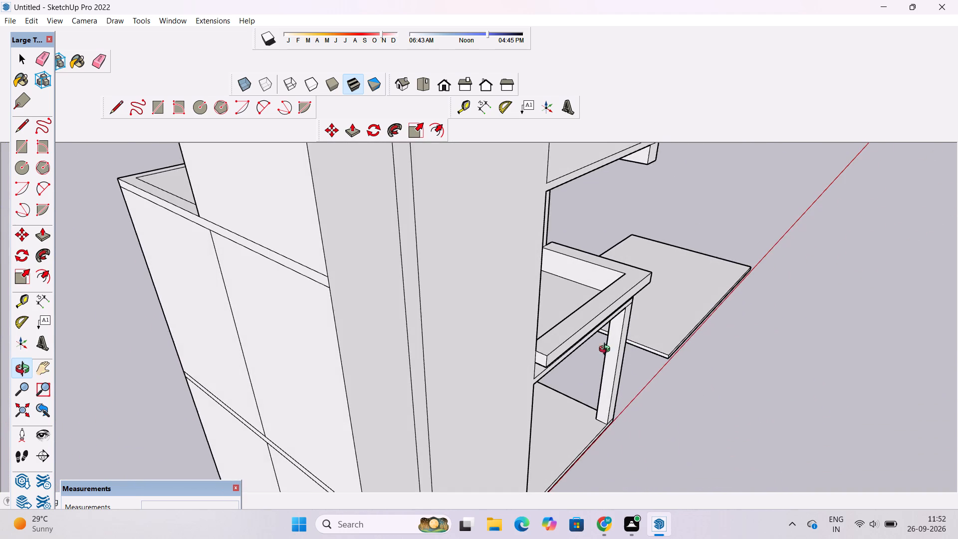
scroll(553, 354, "up", 2)
left_click_drag(551, 361, 519, 334)
left_click(519, 334)
left_click_drag(518, 332, 516, 365, "shift")
left_click_drag(521, 387, 480, 361)
left_click(471, 355)
left_click_drag(468, 353, 491, 372, "shift")
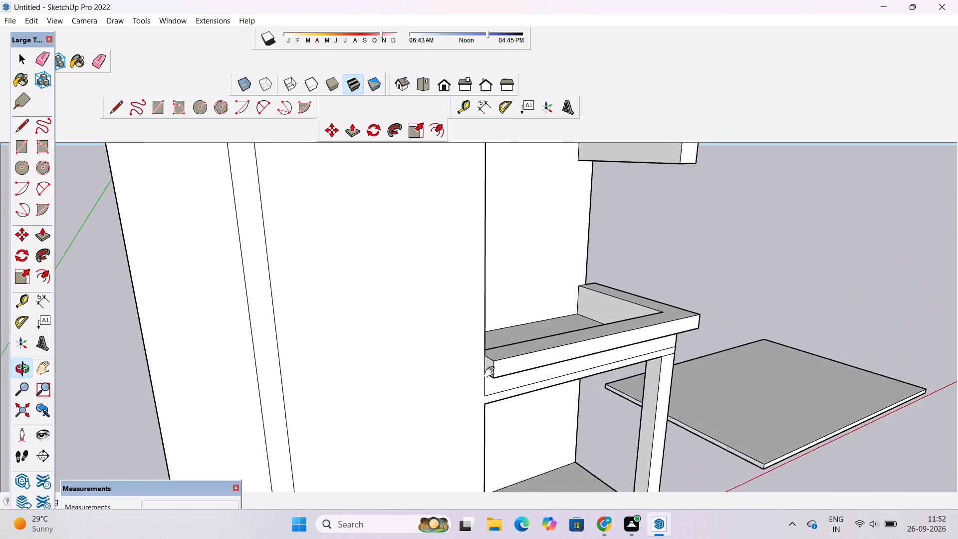
left_click_drag(491, 372, 502, 383, "shift")
left_click_drag(508, 390, 500, 388)
left_click(500, 388)
scroll(500, 387, "up", 2)
left_click_drag(500, 387, 443, 394)
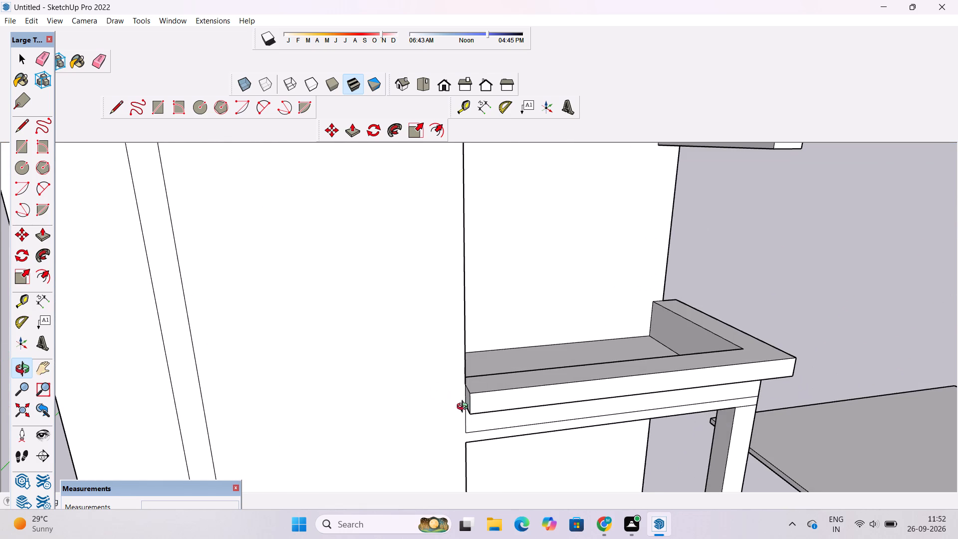
scroll(504, 423, "down", 1)
left_click_drag(499, 412, 457, 411)
left_click_drag(457, 411, 540, 427)
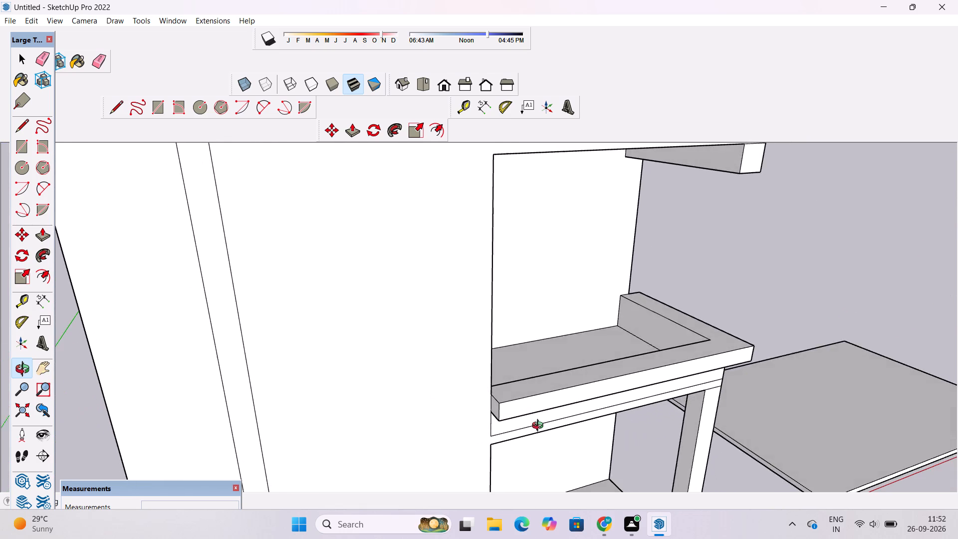
left_click_drag(540, 427, 565, 426)
left_click(565, 426)
key("p")
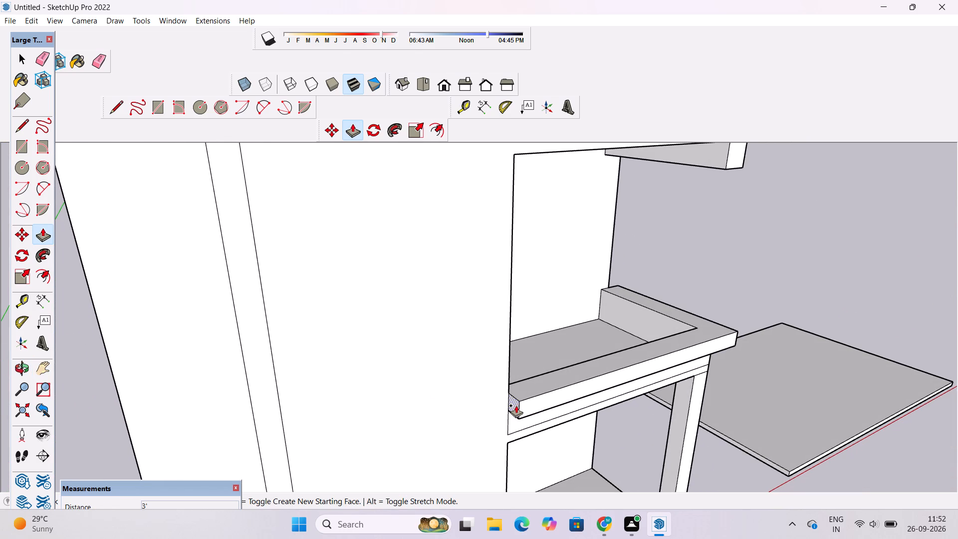
left_click(516, 405)
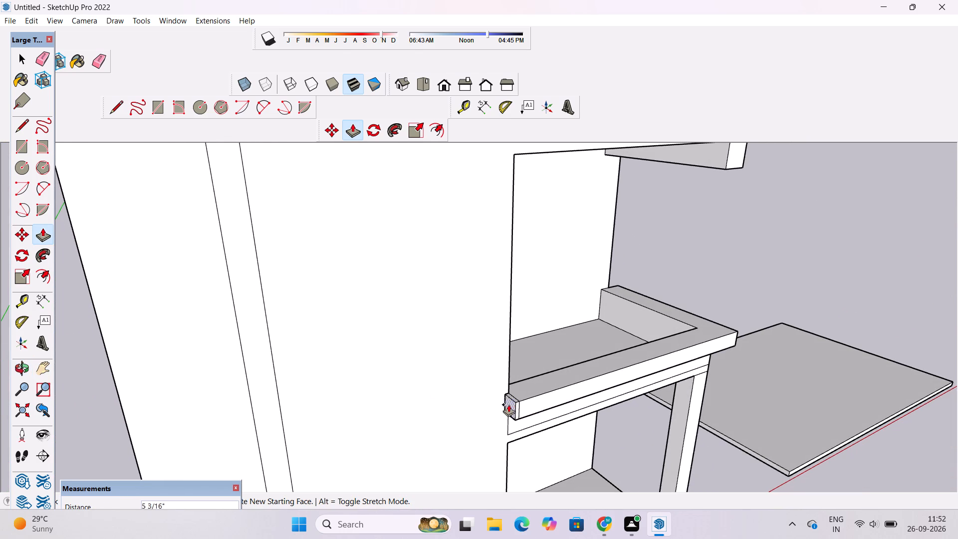
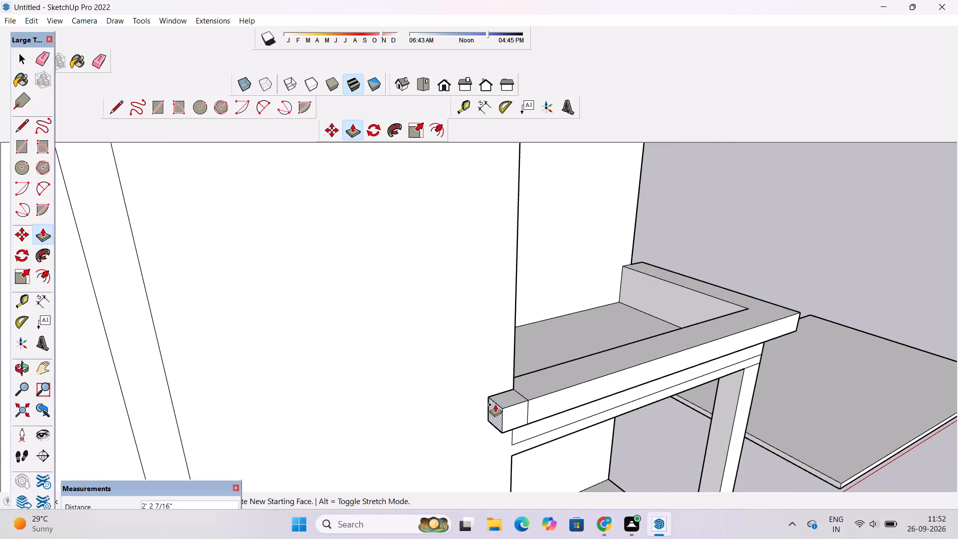
Set the outward extension of the lower balcony's front parapet band along the tall front wall to 2'.
type("2'")
key("Return")
Examine the parapet band's extended end against the tall wall and upper balcony, from the front, above and below.
key("o")
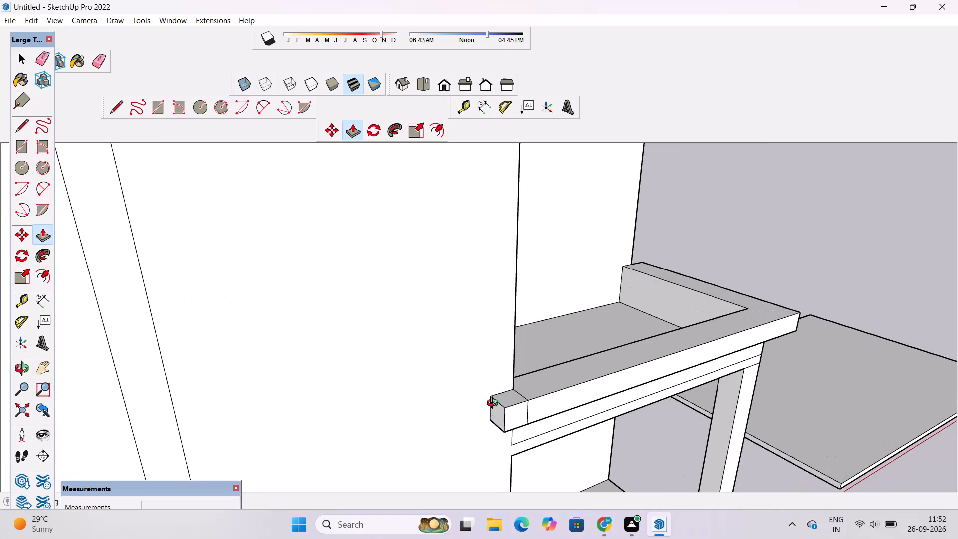
scroll(495, 411, "down", 6)
left_click_drag(602, 473, 555, 402)
left_click(555, 402)
left_click_drag(550, 402, 500, 441, "shift")
scroll(487, 438, "down", 4)
left_click_drag(522, 409, 477, 428)
left_click(477, 428)
scroll(477, 428, "down", 1)
left_click_drag(477, 428, 469, 440)
scroll(469, 441, "down", 2)
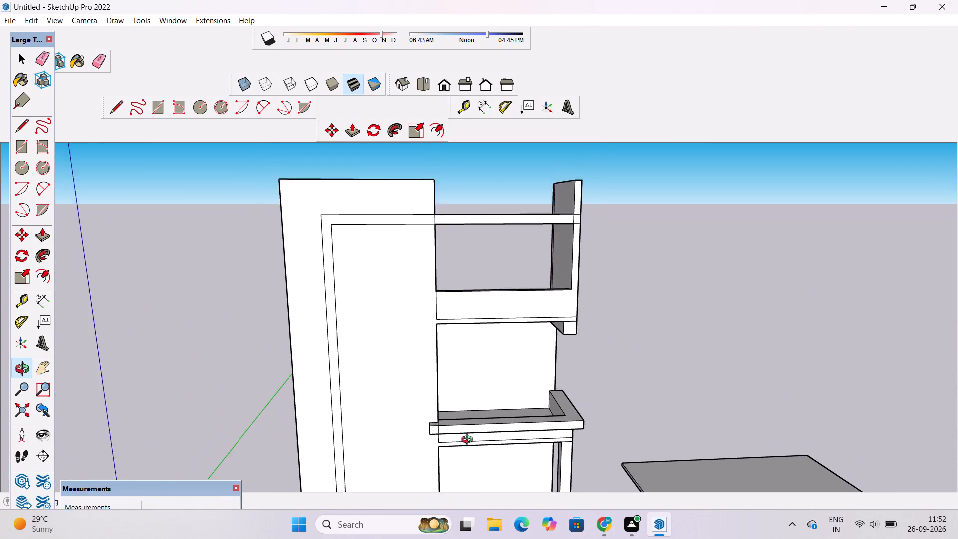
scroll(469, 441, "down", 1)
scroll(439, 420, "up", 2)
left_click_drag(438, 420, 438, 441)
scroll(438, 430, "up", 3)
left_click(437, 426, "shift")
left_click(436, 422, "shift")
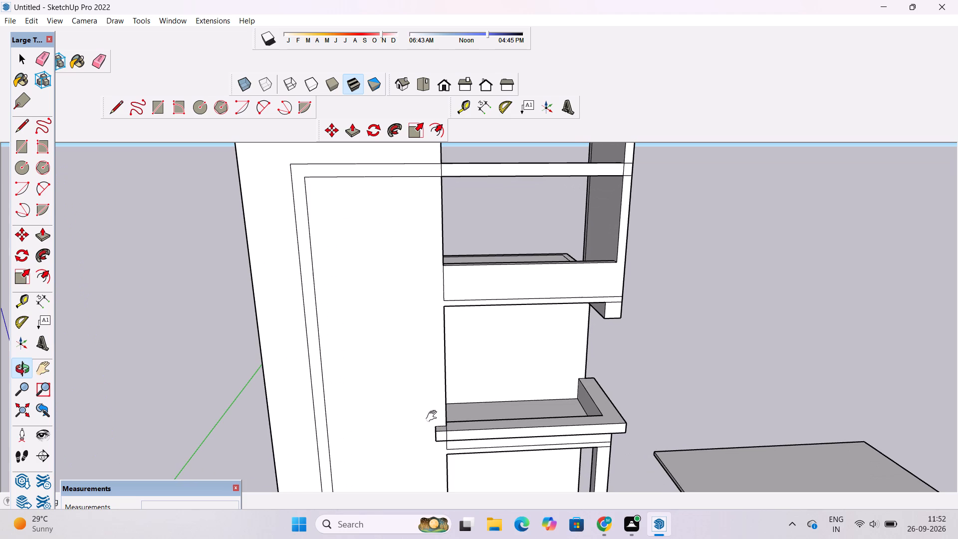
scroll(433, 414, "up", 2)
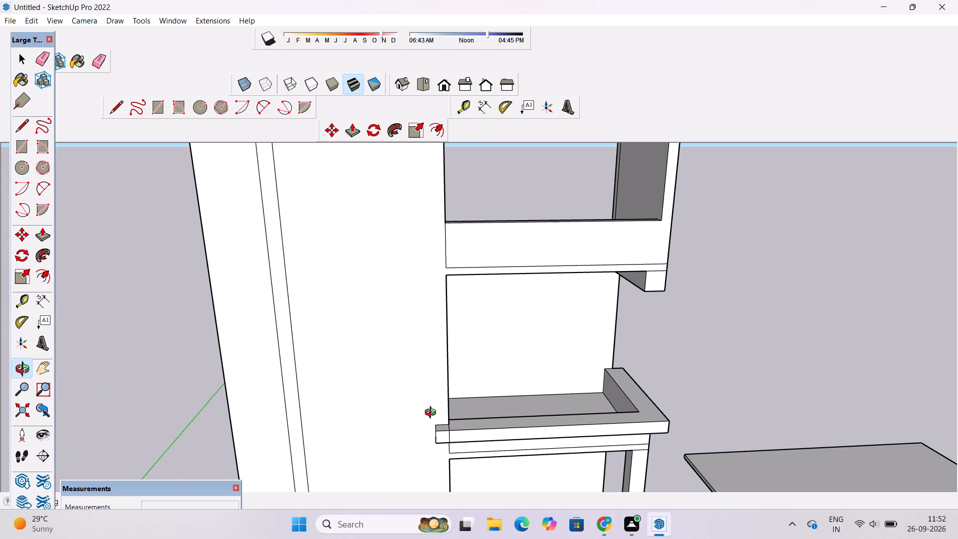
scroll(433, 414, "down", 2)
scroll(465, 414, "up", 3)
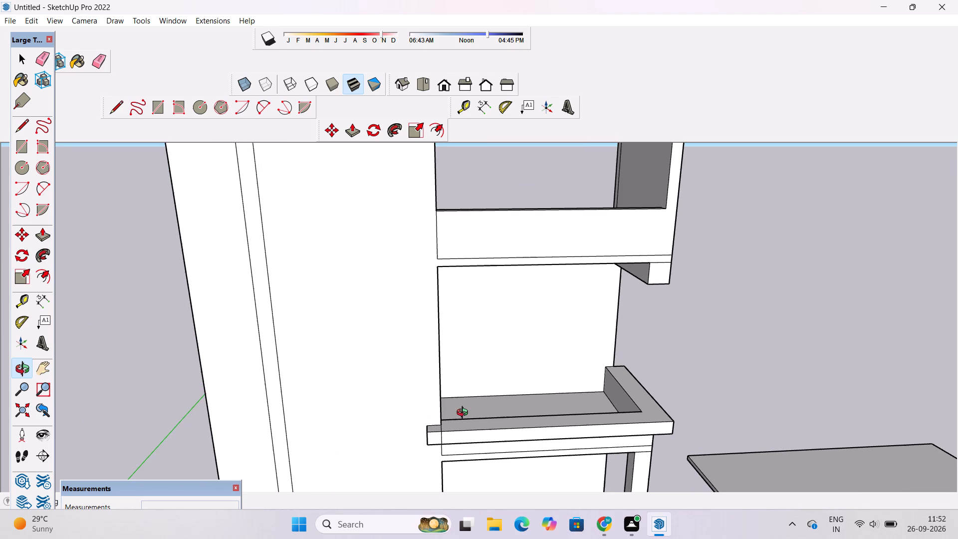
scroll(465, 414, "down", 2)
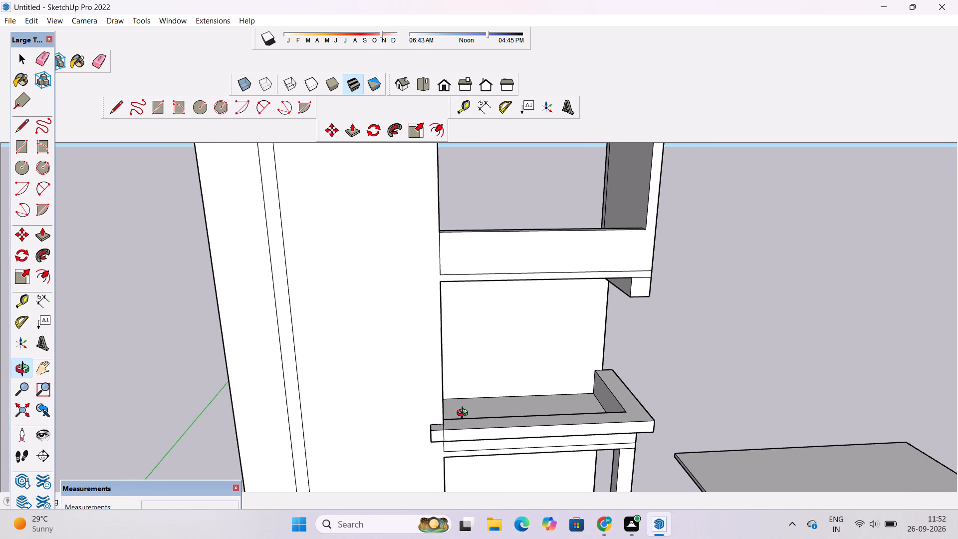
scroll(465, 414, "down", 1)
scroll(463, 414, "up", 4)
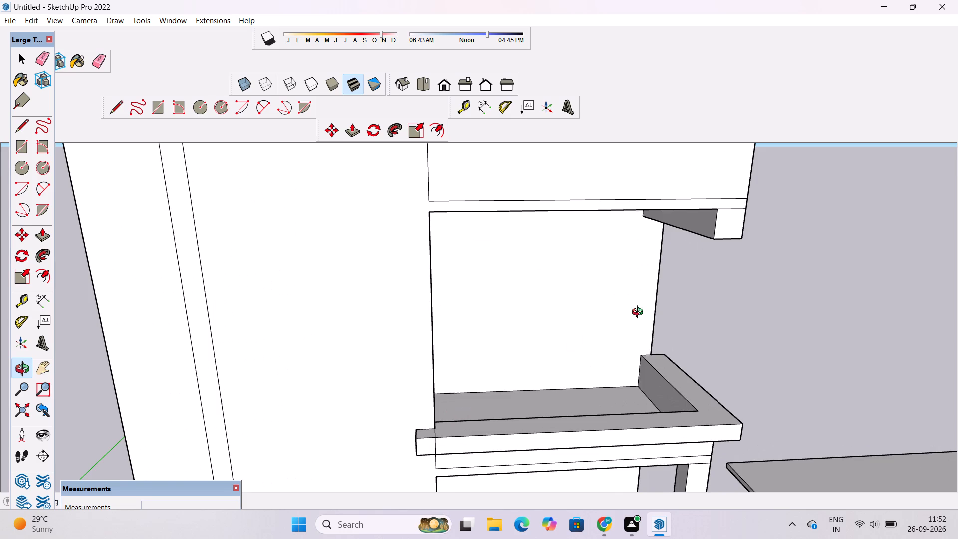
left_click_drag(640, 313, 580, 273)
left_click(580, 273)
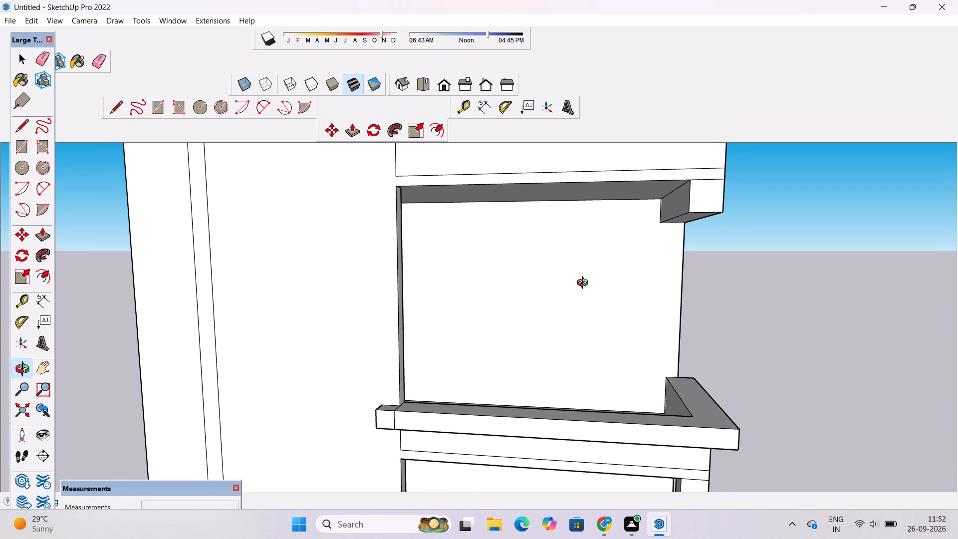
scroll(585, 284, "down", 2)
left_click_drag(585, 284, 601, 310, "shift")
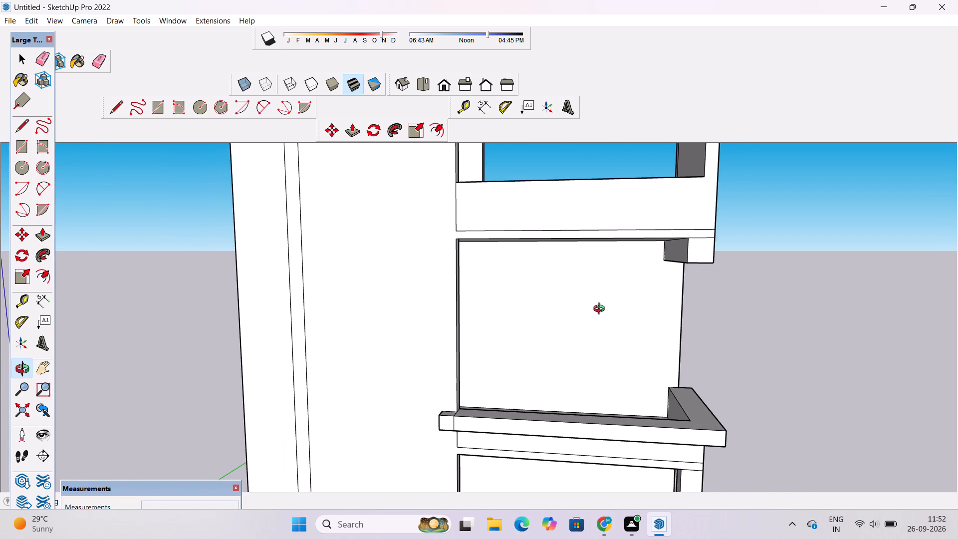
scroll(598, 308, "up", 3)
left_click_drag(517, 343, 617, 298)
scroll(618, 292, "down", 5)
left_click_drag(602, 279, 481, 263)
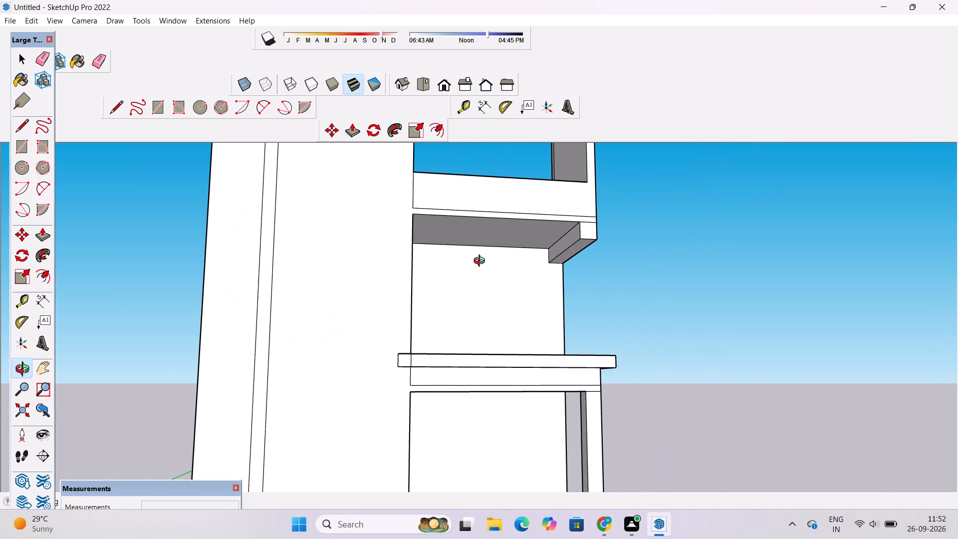
scroll(481, 262, "down", 5)
left_click_drag(469, 270, 423, 339)
scroll(443, 305, "up", 6)
scroll(441, 304, "down", 1)
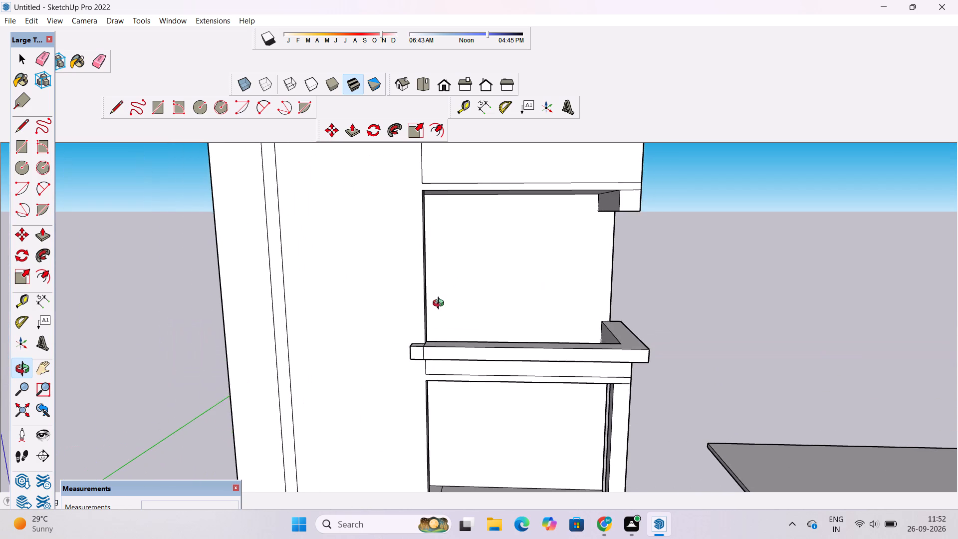
Push/Pull the top face of the parapet band's 2' end extension upward about 24' 1" to the upper balcony's lower front edge line.
left_click_drag(440, 310, 439, 366)
scroll(433, 351, "up", 3)
left_click_drag(449, 392, 463, 375)
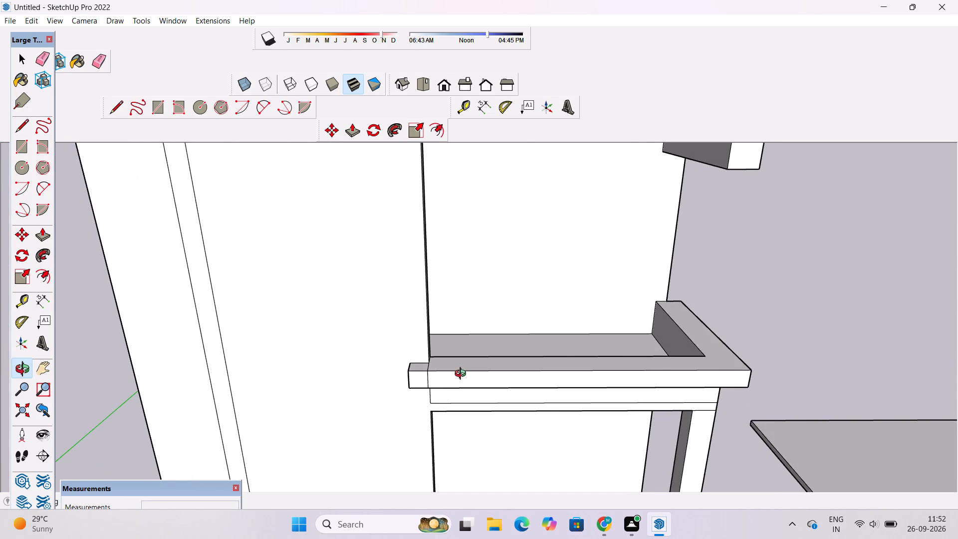
key("p")
scroll(416, 377, "down", 5)
scroll(416, 368, "up", 4)
left_click(416, 369)
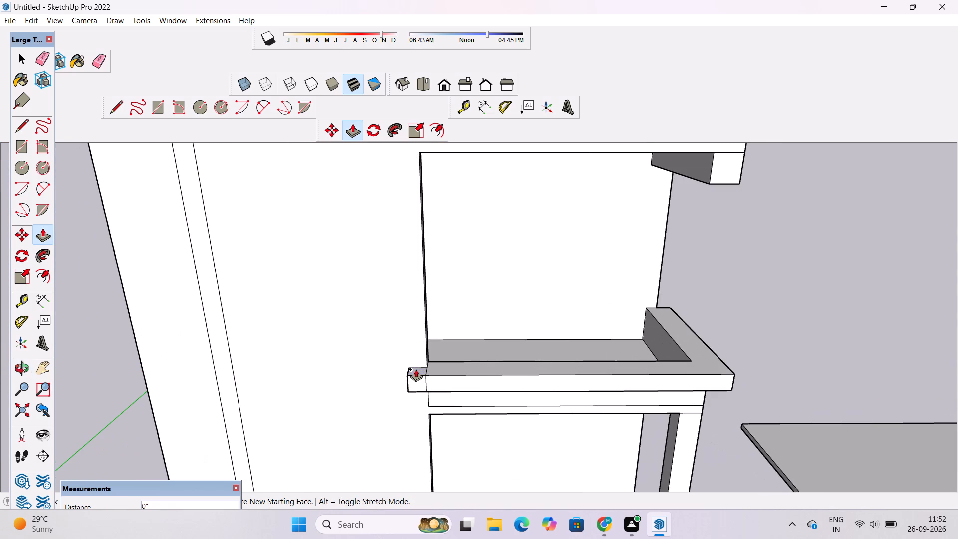
scroll(410, 346, "down", 11)
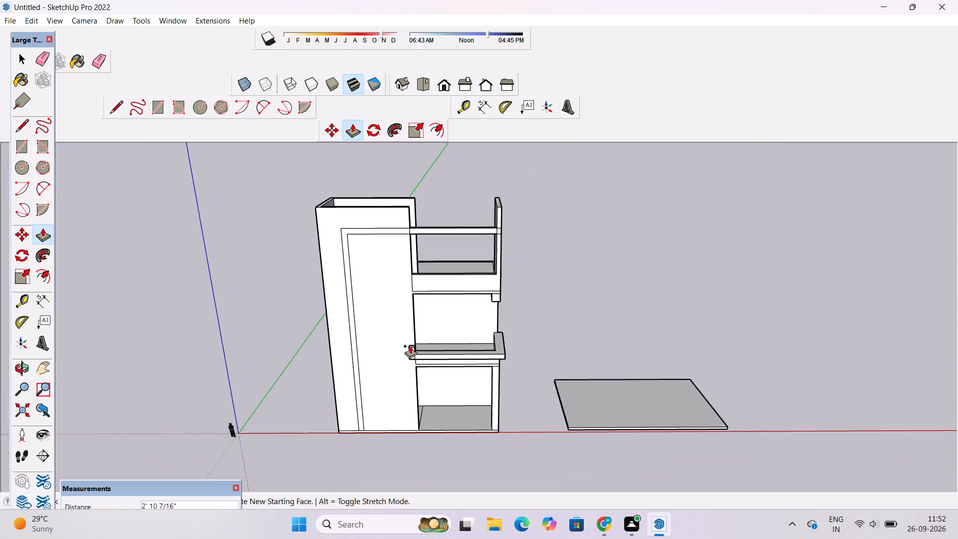
scroll(410, 346, "down", 4)
scroll(410, 327, "up", 6)
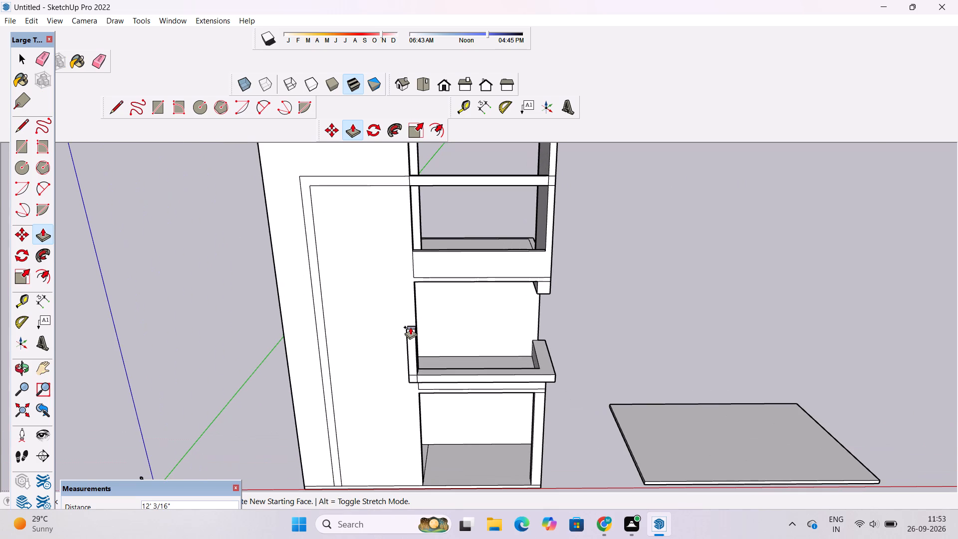
scroll(410, 327, "up", 4)
scroll(410, 258, "up", 6)
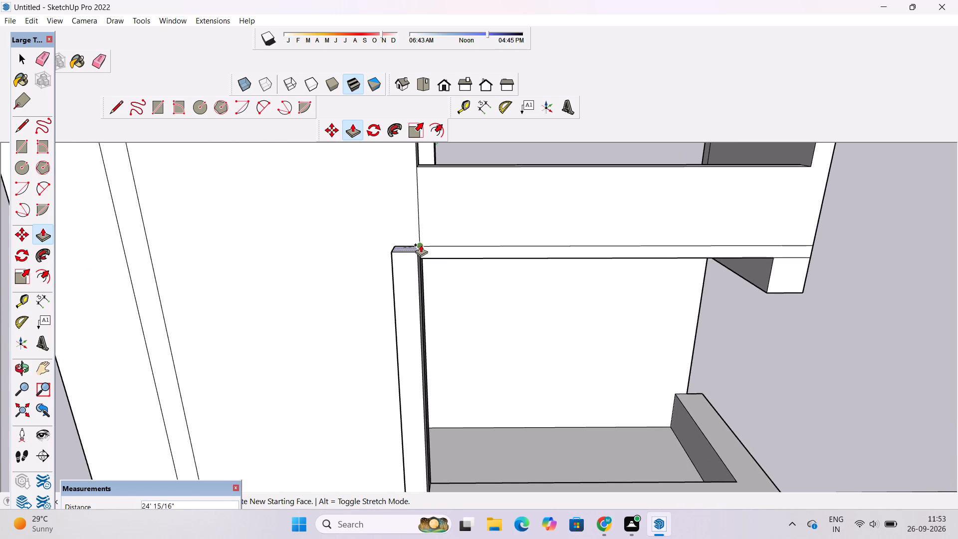
left_click(421, 245)
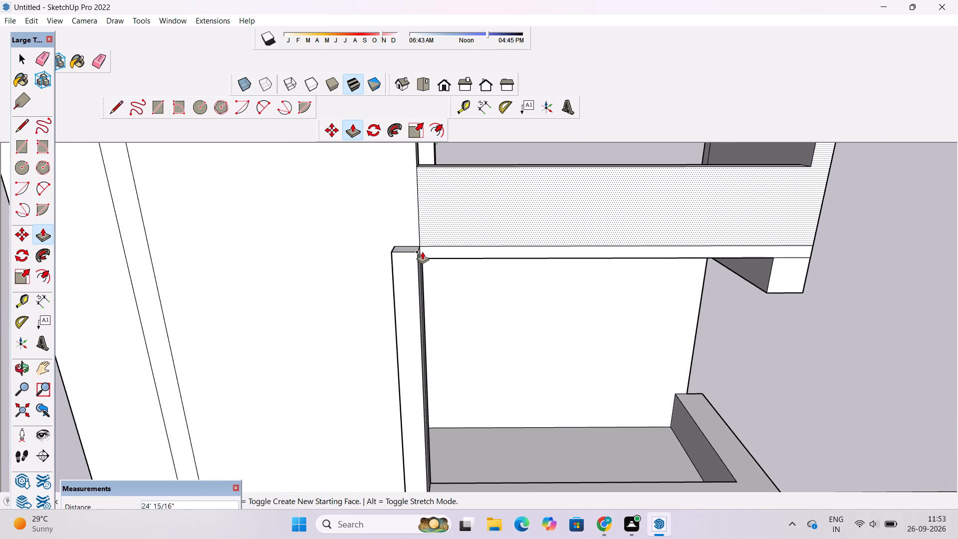
key("space")
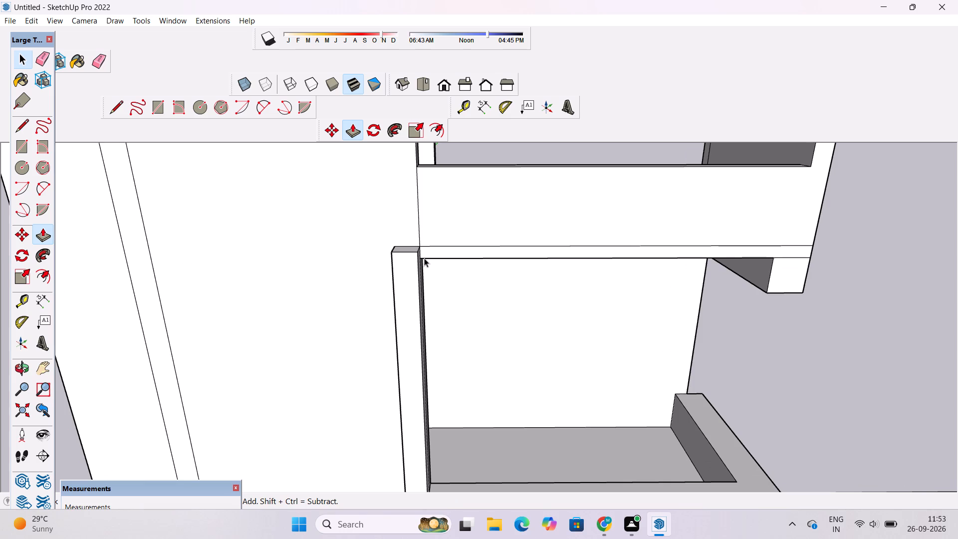
Examine the vertical strip beside the opening and its junction with the upper balcony slab, from the front, above and below.
scroll(424, 258, "down", 2)
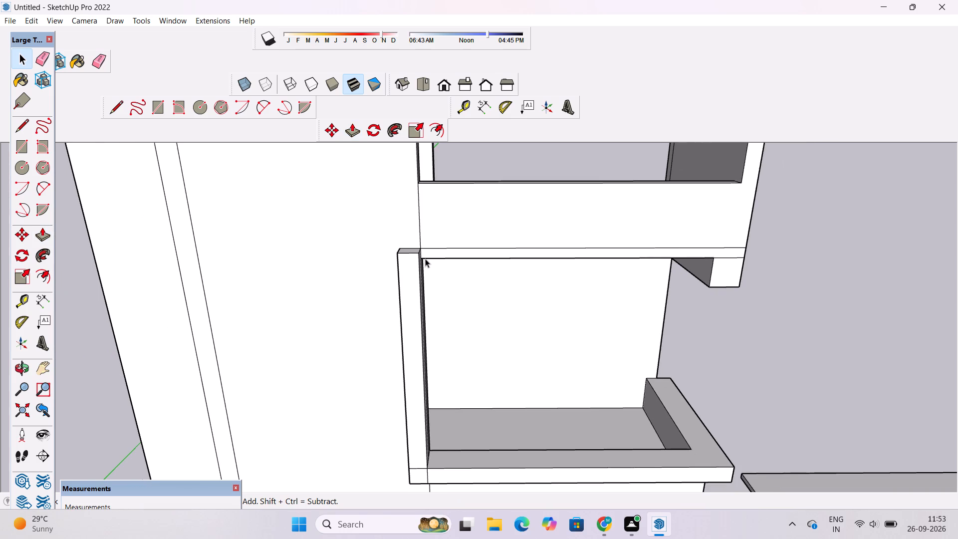
scroll(425, 260, "up", 1)
scroll(414, 262, "down", 2)
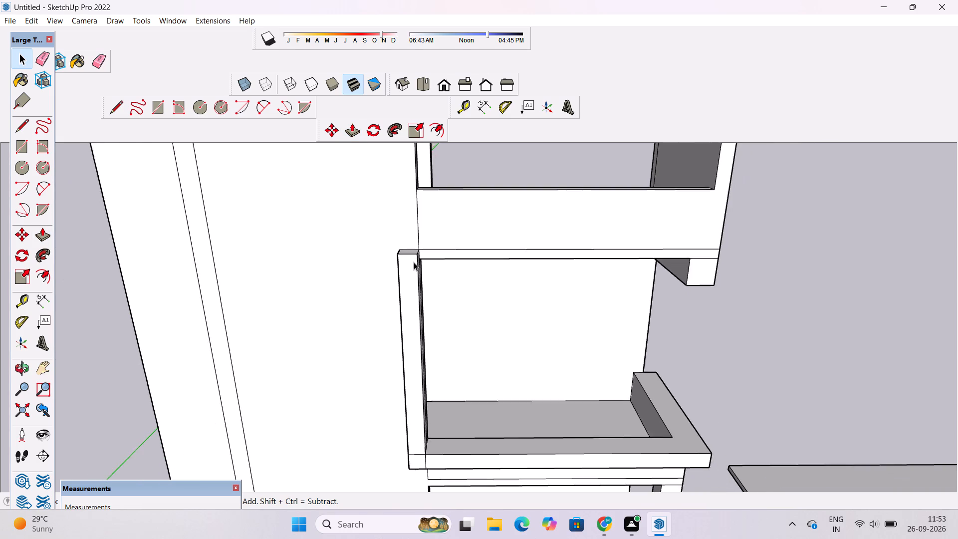
scroll(414, 262, "down", 1)
key("o")
scroll(426, 264, "down", 4)
left_click_drag(451, 302, 464, 262)
left_click(465, 259)
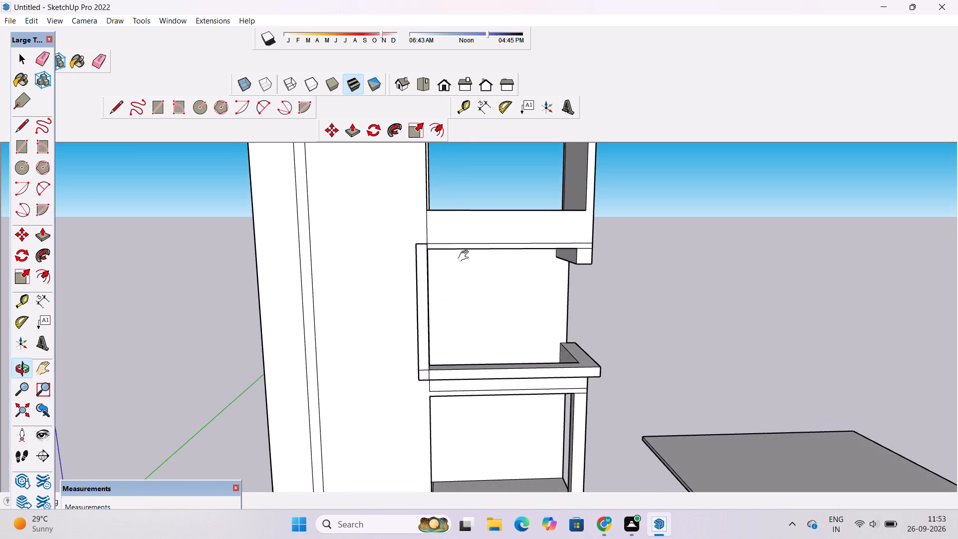
left_click_drag(466, 256, 348, 267, "shift")
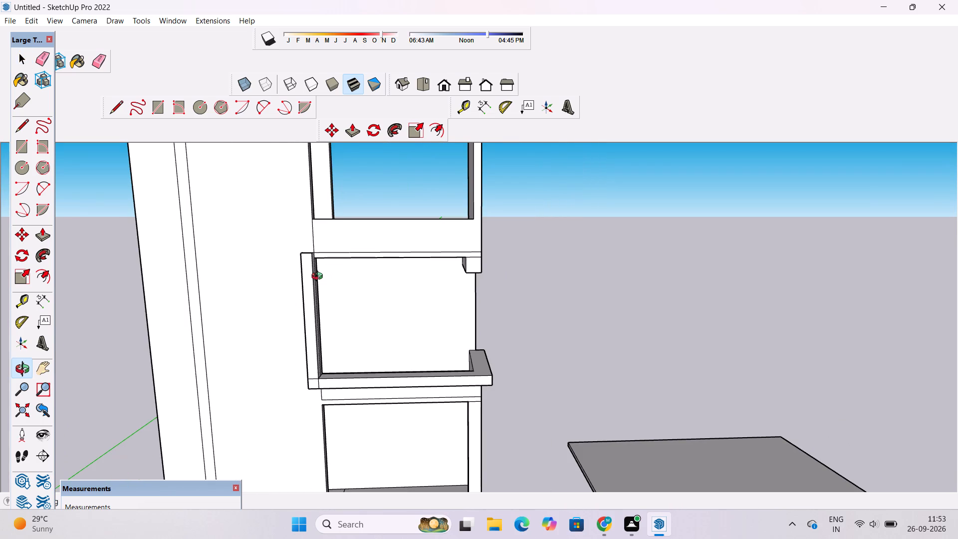
scroll(318, 278, "up", 1)
left_click_drag(331, 278, 367, 290, "shift")
scroll(357, 290, "up", 3)
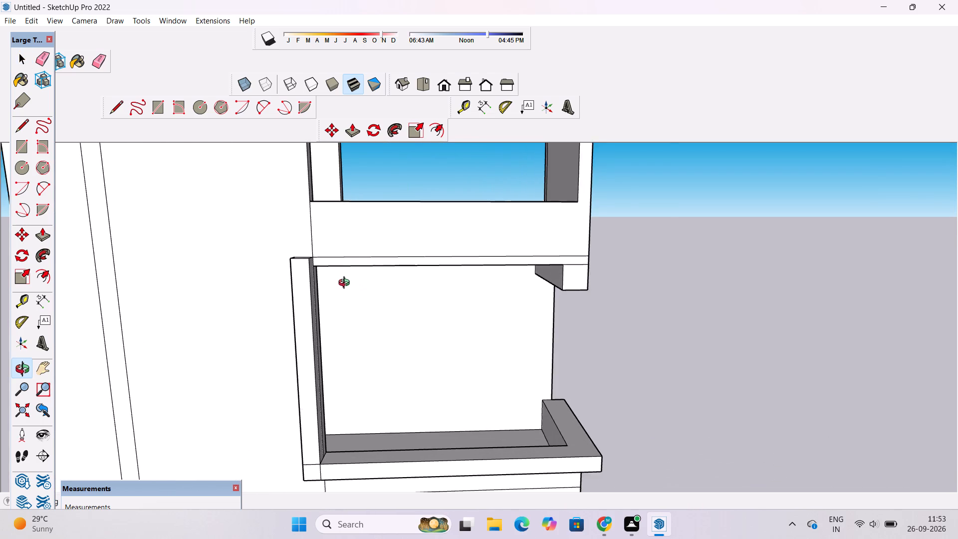
scroll(345, 283, "up", 2)
scroll(341, 276, "down", 2)
left_click_drag(340, 281, 340, 288)
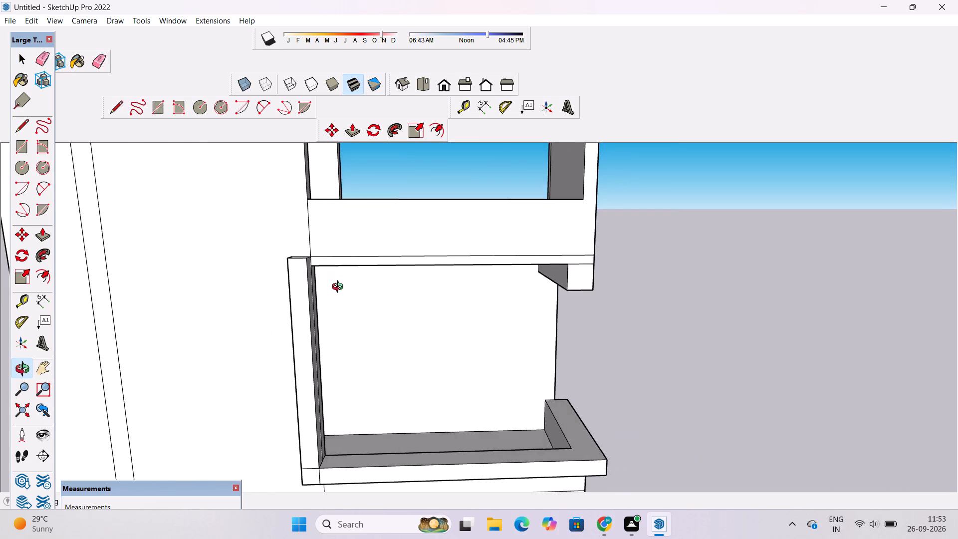
left_click_drag(340, 288, 338, 316)
left_click(338, 316)
scroll(337, 311, "down", 3)
scroll(332, 288, "up", 4)
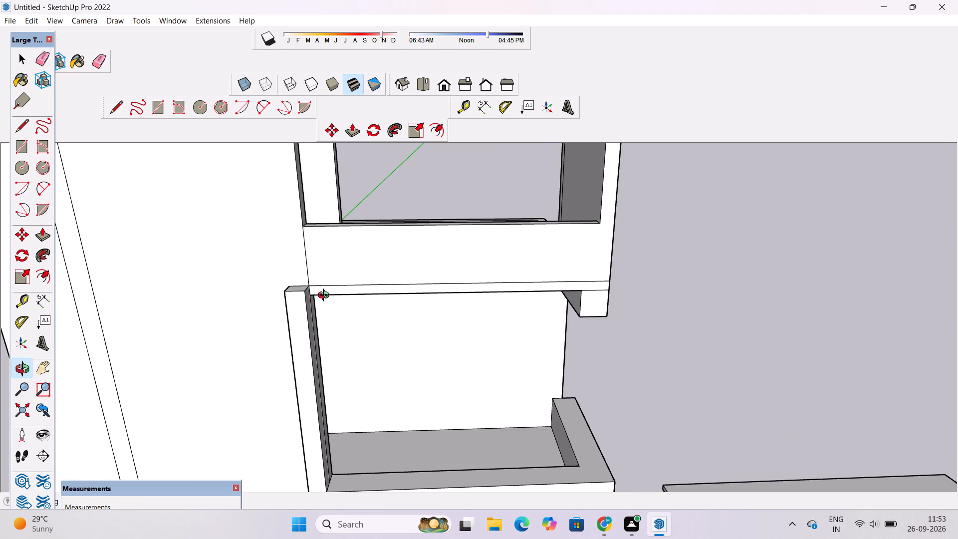
scroll(326, 296, "up", 4)
left_click_drag(323, 296, 313, 274)
left_click(313, 274)
left_click_drag(312, 273, 293, 265)
left_click(293, 264)
scroll(292, 264, "down", 4)
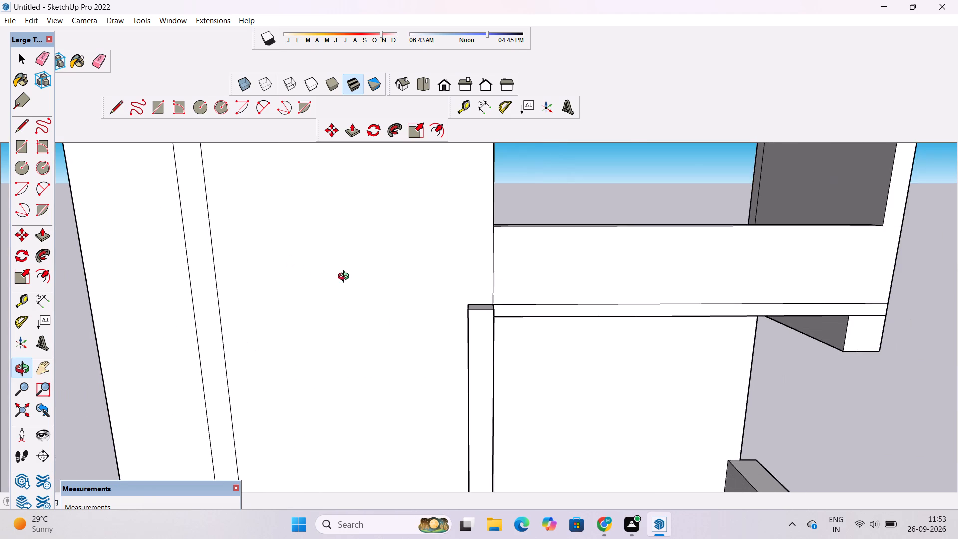
scroll(372, 285, "down", 10)
left_click_drag(518, 324, 430, 286, "shift")
scroll(395, 277, "up", 3)
left_click_drag(379, 269, 376, 246)
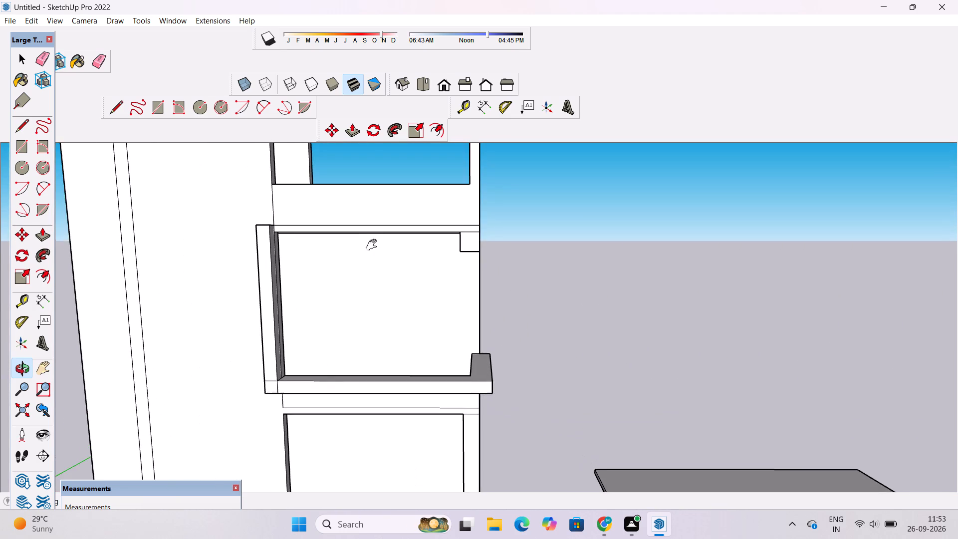
left_click_drag(372, 246, 361, 252, "shift")
key("p")
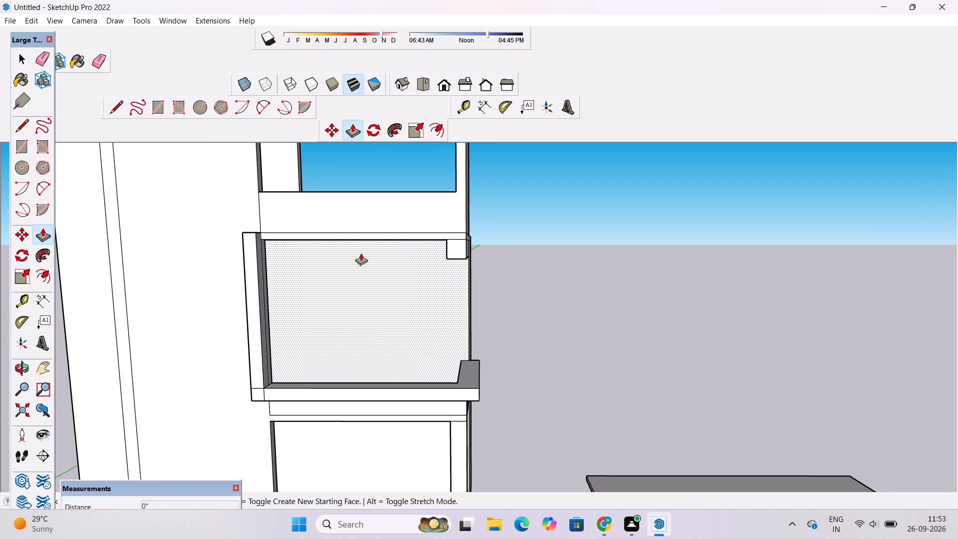
scroll(355, 240, "up", 1)
key("o")
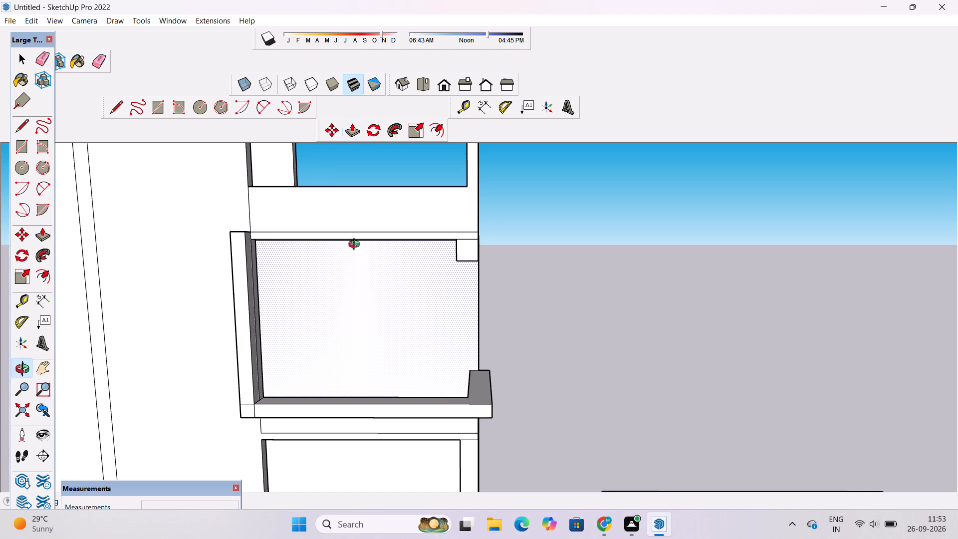
left_click_drag(366, 280, 386, 224)
left_click(386, 224)
left_click_drag(382, 230, 377, 286)
scroll(377, 287, "up", 1)
left_click_drag(372, 282, 356, 282)
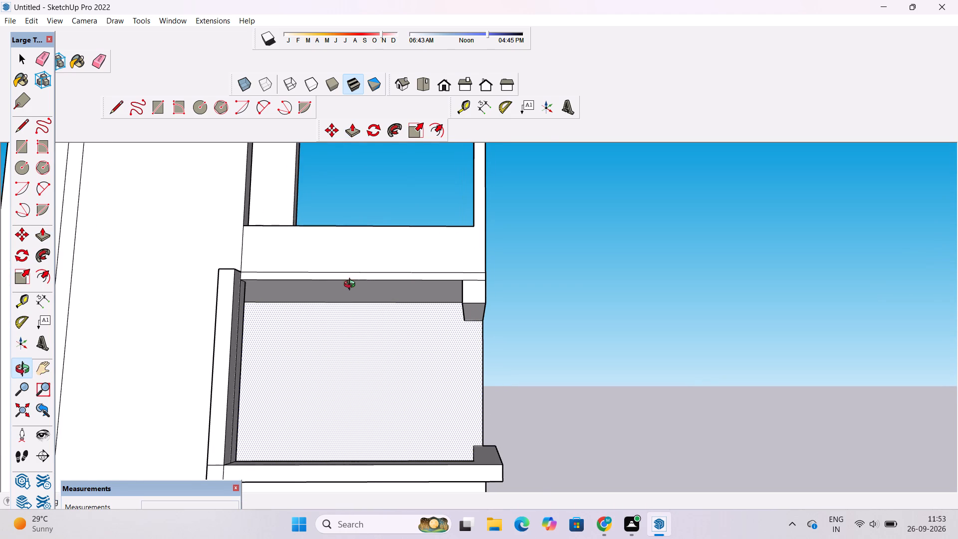
scroll(347, 305, "up", 4)
left_click_drag(347, 305, 353, 300, "shift")
left_click(353, 300)
Push/Pull the underside face of the upper balcony slab downward by 6'.
key("space")
left_click(369, 290)
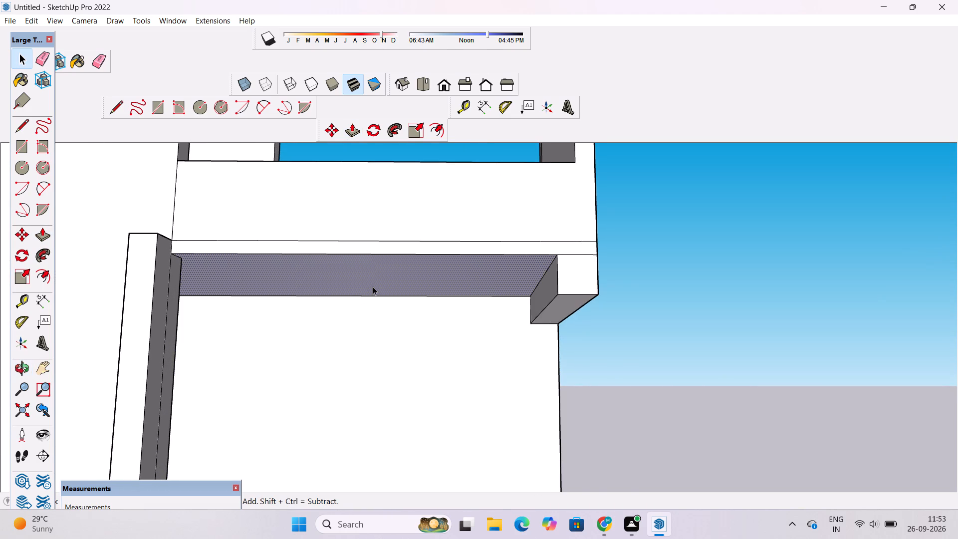
key("p")
left_click(373, 286)
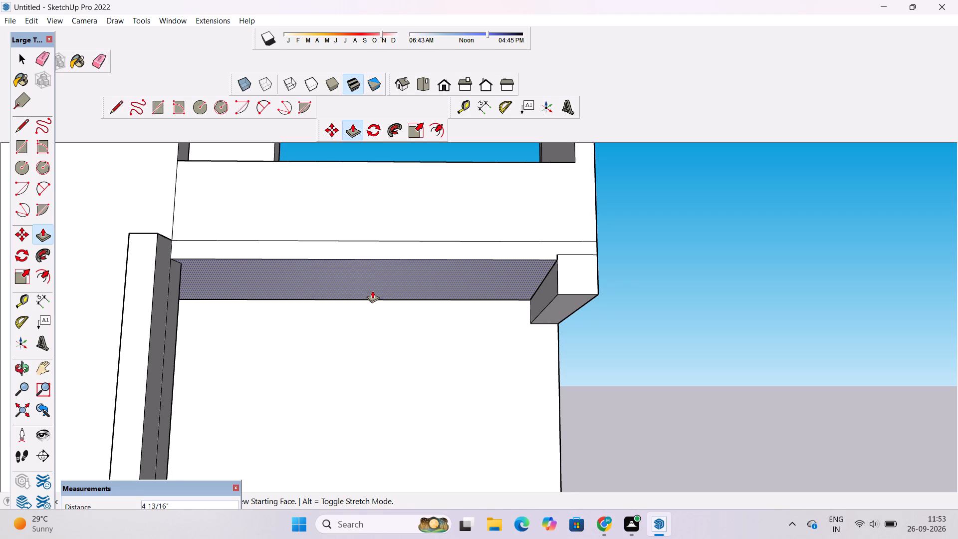
type("6'")
key("Return")
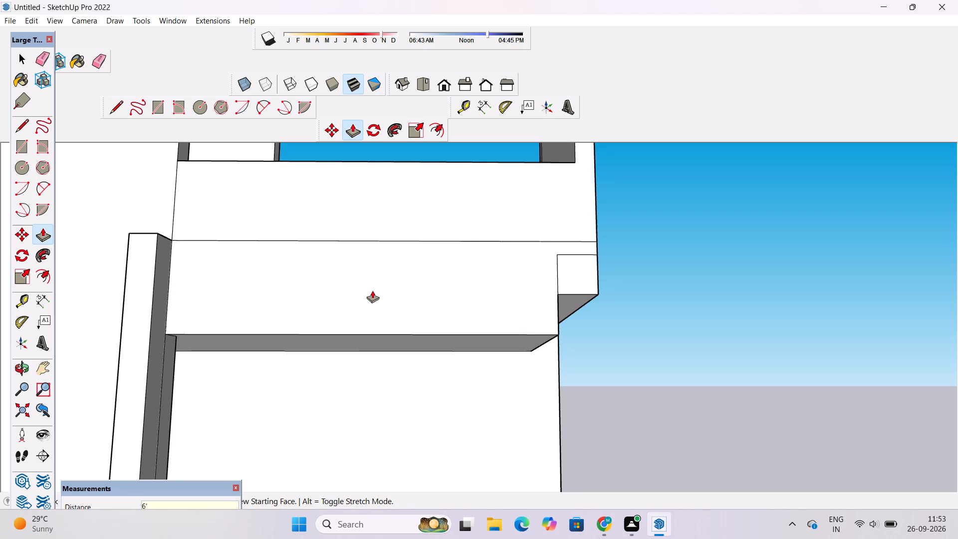
Undo the 6' drop of the upper balcony slab's underside and Push/Pull that underside face downward by 2" instead.
key("ctrl+z")
double_click(399, 267)
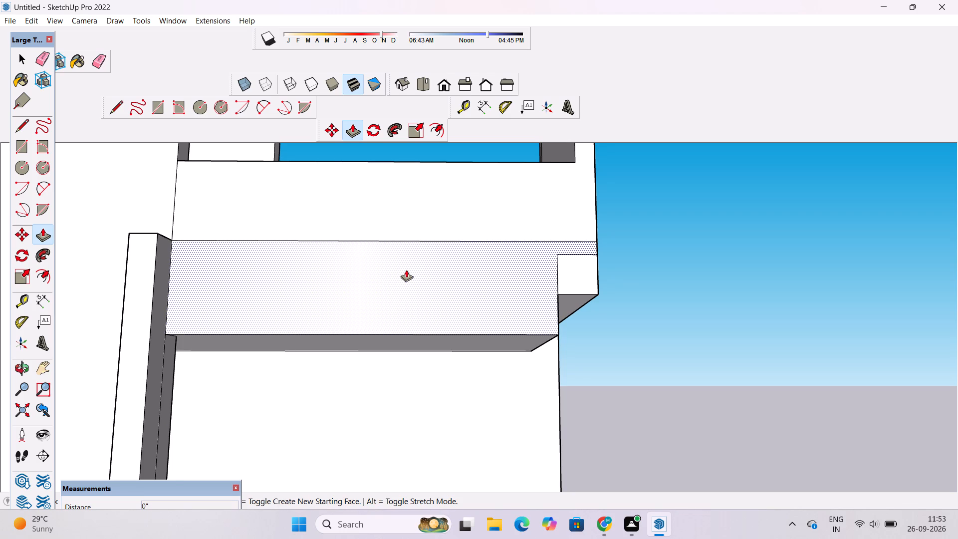
key("ctrl+z")
double_click(409, 262)
type("2\"")
key("Return")
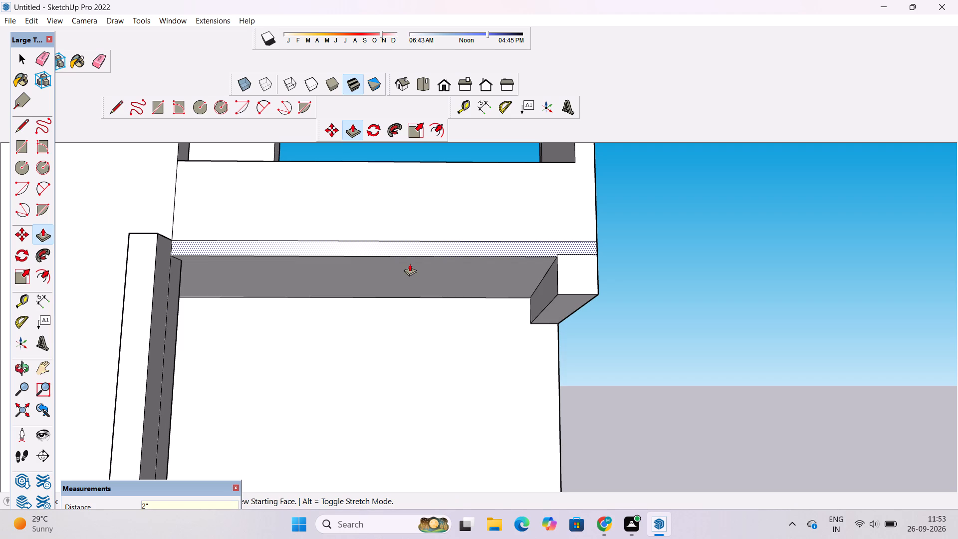
Erase the short vertical segment and the top edge line separating the small end block's front face from the slab band.
type("po")
scroll(410, 266, "down", 2)
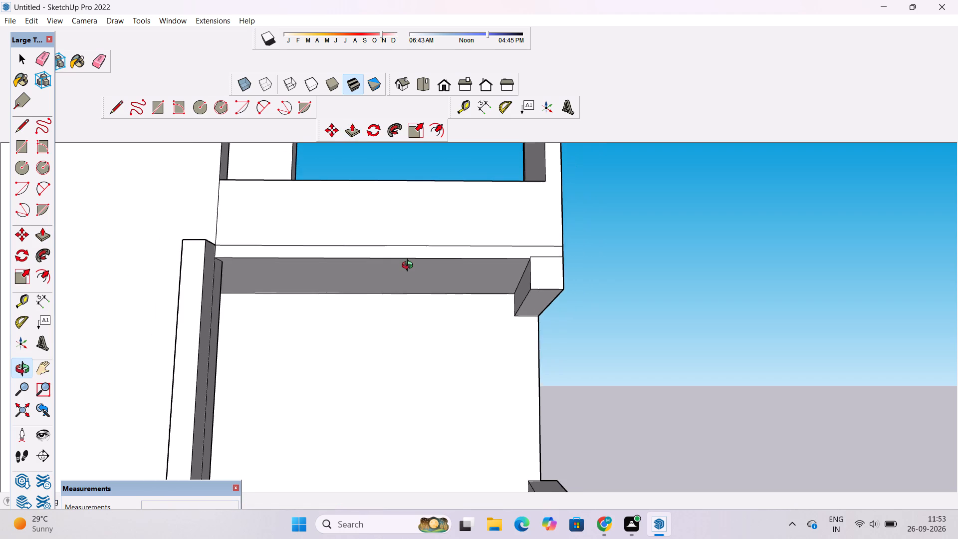
scroll(410, 267, "down", 2)
left_click_drag(422, 252, 395, 317)
left_click(395, 317)
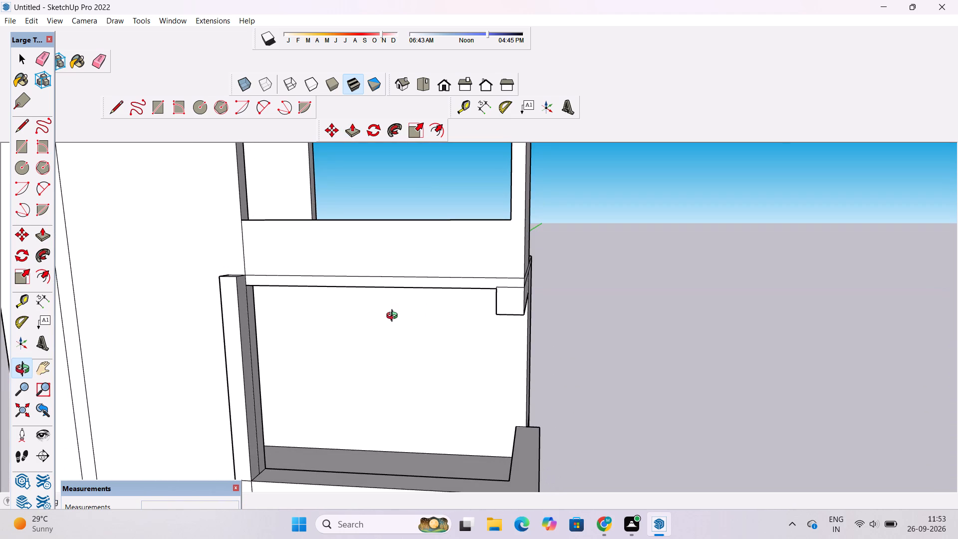
scroll(394, 317, "down", 1)
left_click_drag(370, 316, 453, 303, "shift")
scroll(600, 289, "up", 12)
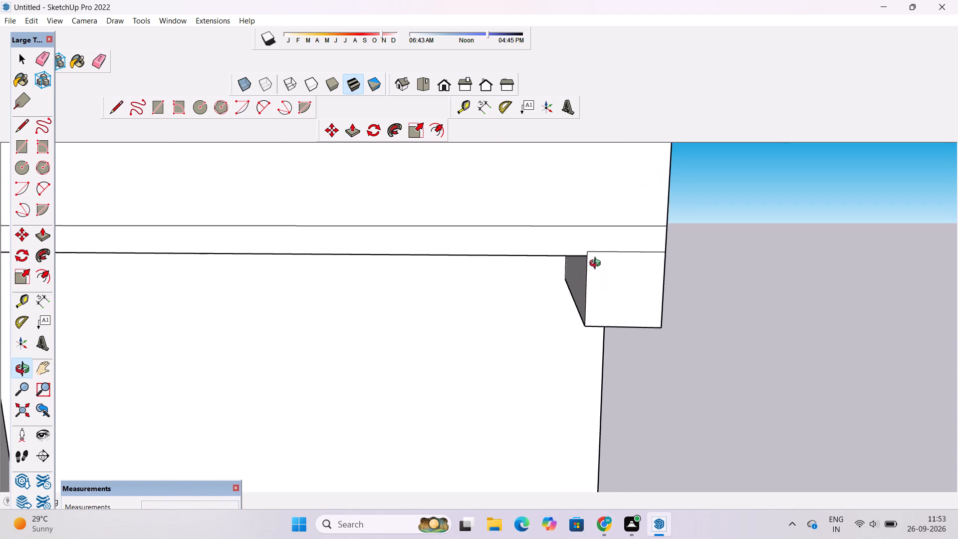
left_click_drag(601, 265, 608, 213)
left_click(608, 213)
left_click_drag(608, 213, 556, 263, "shift")
scroll(440, 303, "down", 4)
scroll(448, 317, "up", 8)
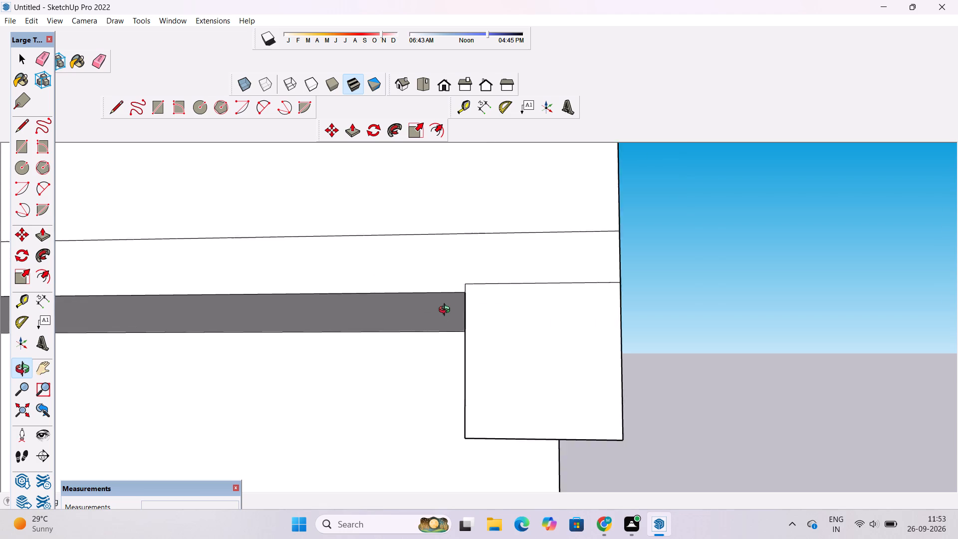
scroll(447, 311, "up", 1)
left_click_drag(498, 298, 528, 299, "shift")
key("e")
scroll(524, 292, "up", 2)
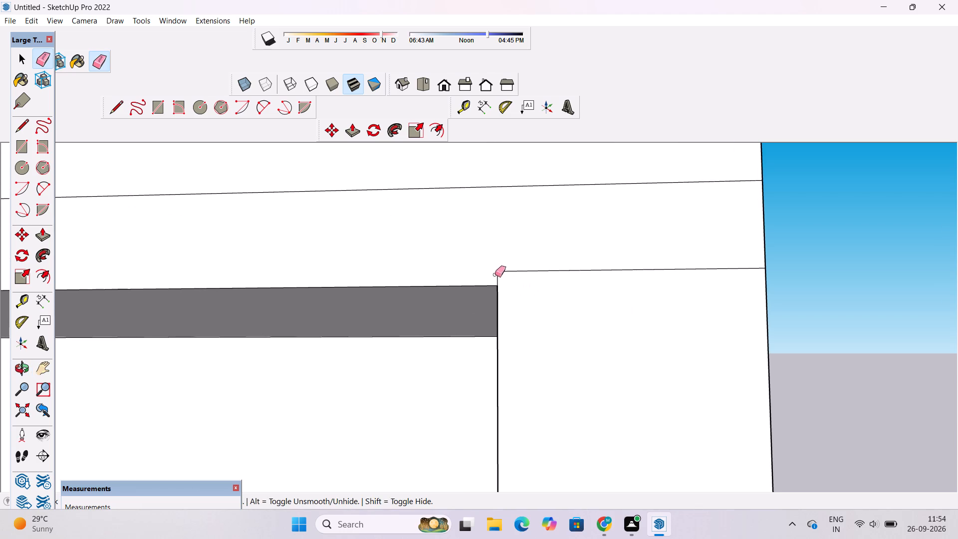
left_click(496, 276)
left_click(501, 279)
left_click_drag(514, 257, 518, 275)
scroll(518, 275, "down", 4)
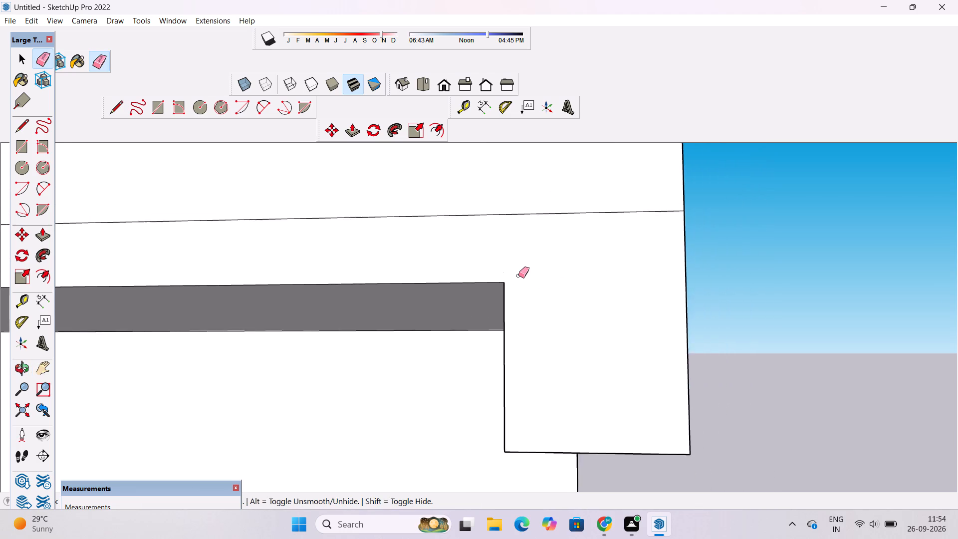
scroll(518, 275, "down", 2)
Examine the end block and the underside of the upper balcony slab from the side, front and below.
key("o")
left_click_drag(773, 277, 678, 278)
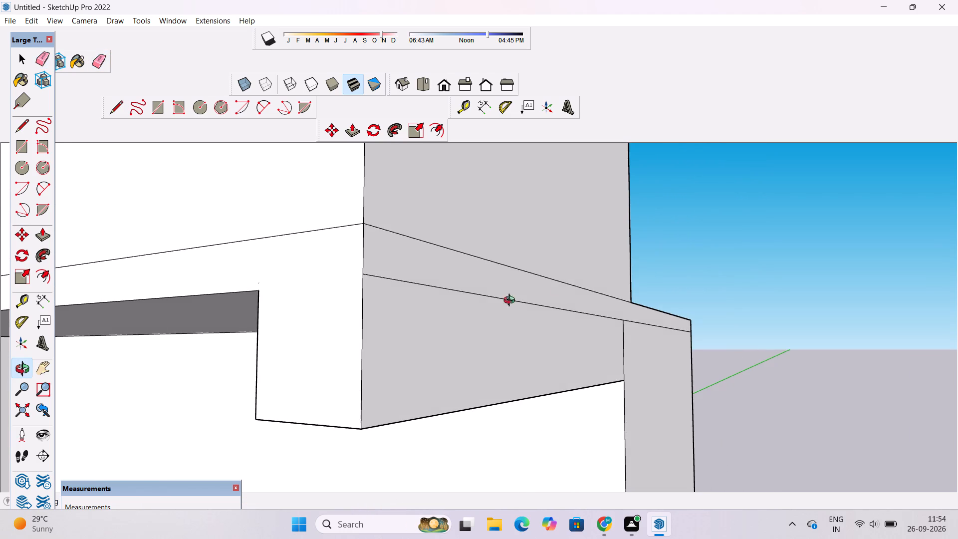
scroll(499, 306, "down", 1)
left_click_drag(407, 328, 512, 333)
scroll(512, 333, "down", 6)
left_click_drag(391, 322, 645, 293, "shift")
scroll(646, 291, "down", 4)
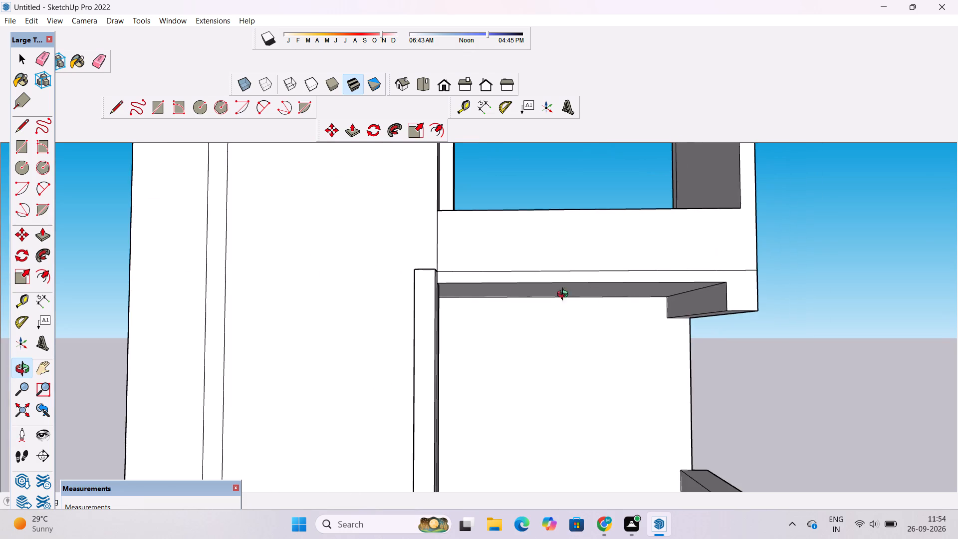
scroll(426, 286, "up", 4)
left_click_drag(496, 270, 409, 258, "shift")
scroll(376, 255, "up", 3)
left_click_drag(376, 255, 373, 279)
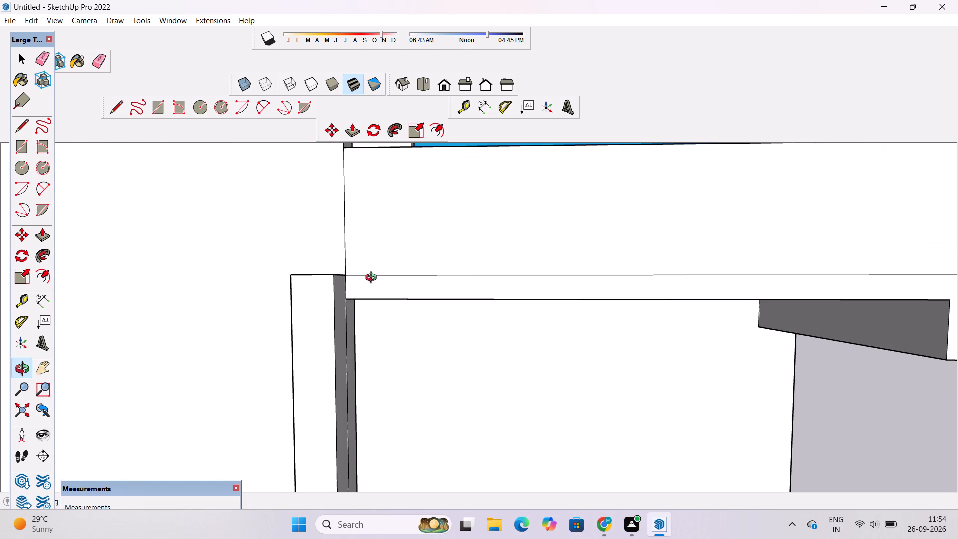
left_click_drag(372, 284, 355, 247, "shift")
scroll(353, 245, "down", 4)
left_click_drag(563, 255, 507, 213)
scroll(507, 213, "down", 5)
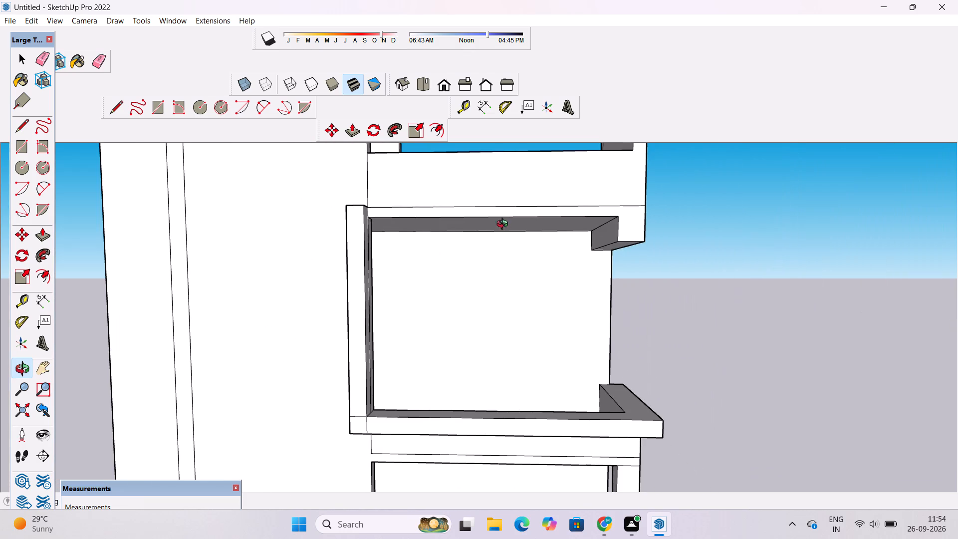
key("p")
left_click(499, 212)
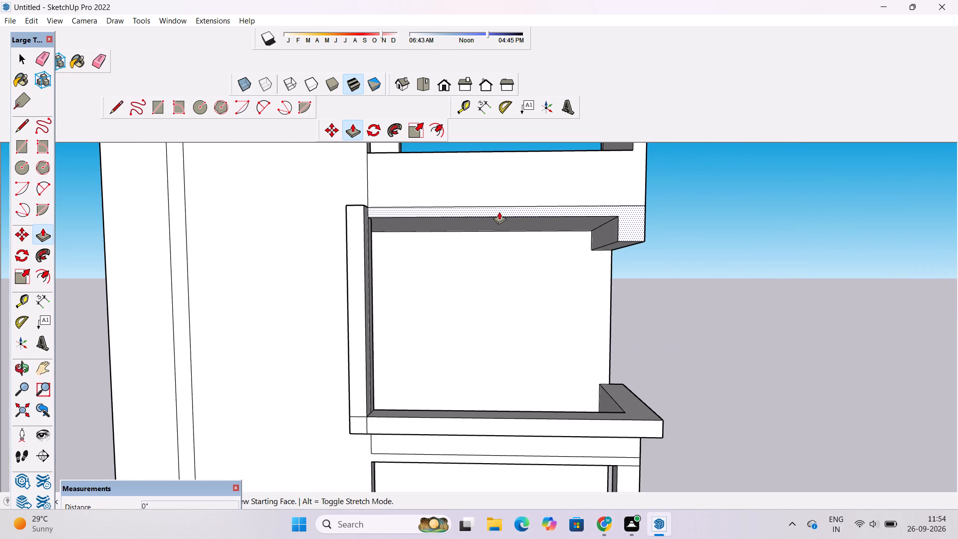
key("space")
Draw a line about 3' long from the end block's inner top corner across to the slab band's outer edge.
scroll(652, 211, "up", 1)
key("l")
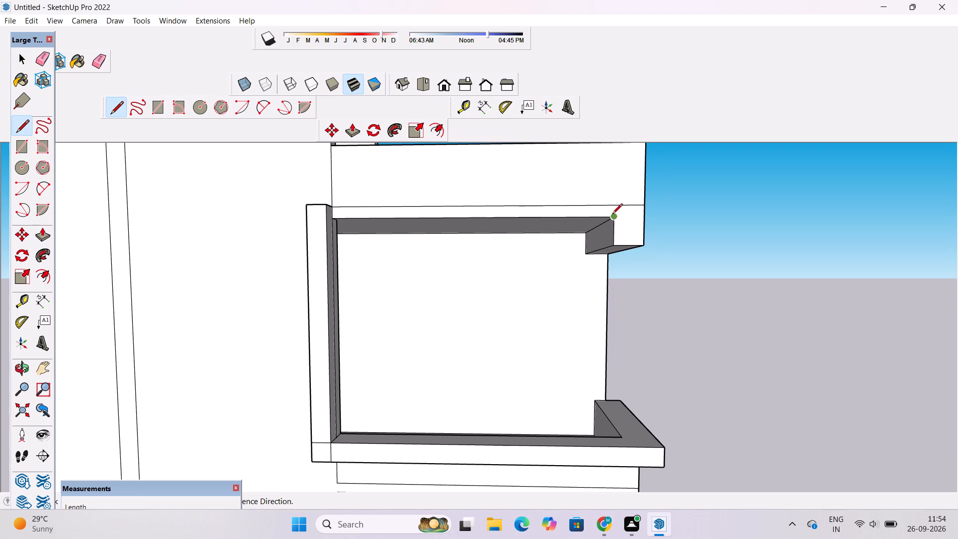
left_click(613, 220)
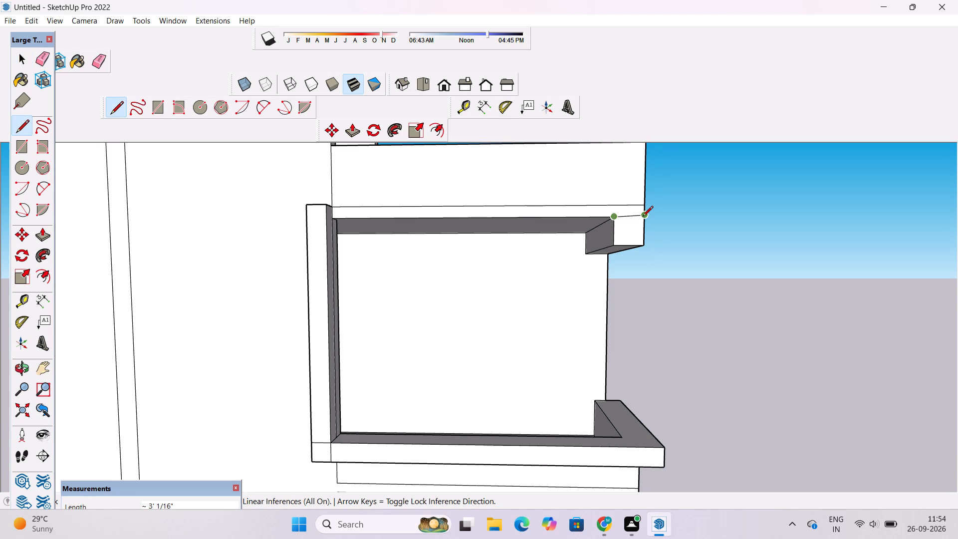
scroll(643, 220, "up", 4)
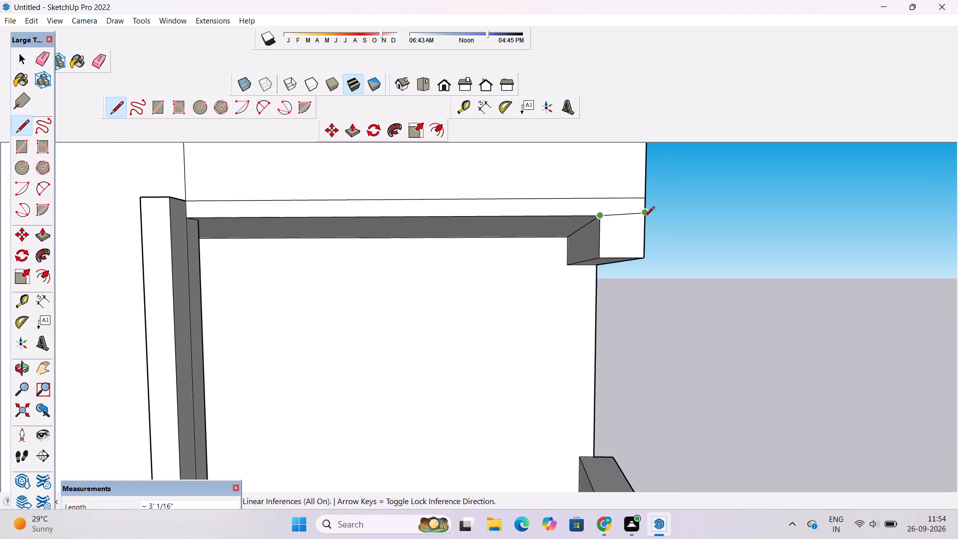
left_click(644, 221)
key("space")
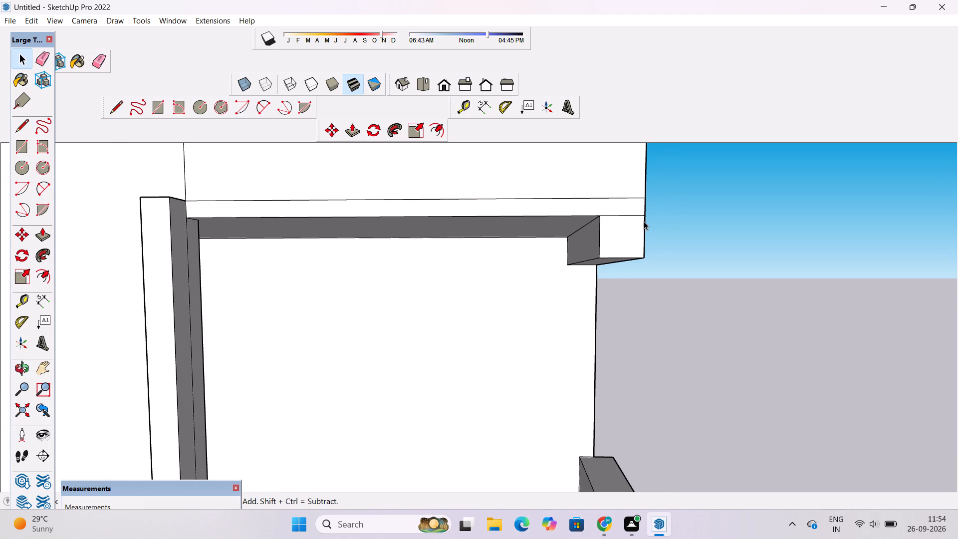
Push/Pull the thin band under the upper balcony outward about 1' 10 9/16", flush with the vertical strip's front face.
type("p")
scroll(644, 221, "down", 3)
left_click(630, 211)
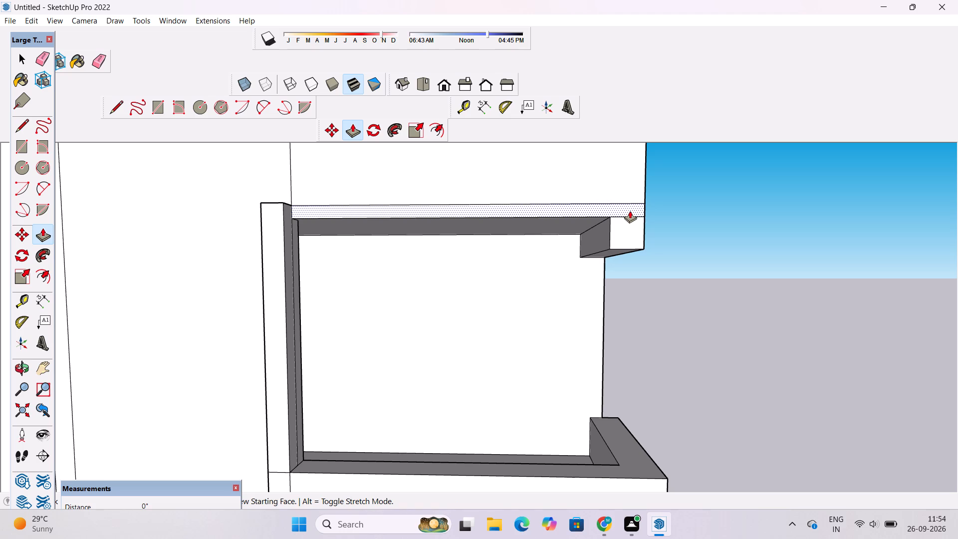
double_click(272, 243)
Examine the corner where the projecting top band meets the vertical strip, from the front and above.
key("o")
scroll(284, 240, "down", 2)
left_click_drag(295, 235, 296, 235)
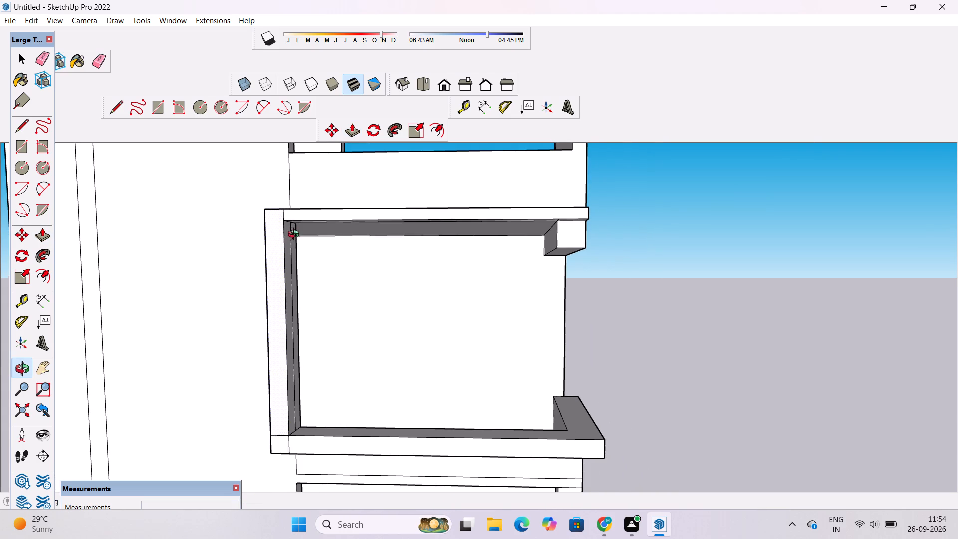
left_click_drag(296, 235, 323, 310)
scroll(287, 259, "up", 4)
left_click_drag(275, 265, 371, 291, "shift")
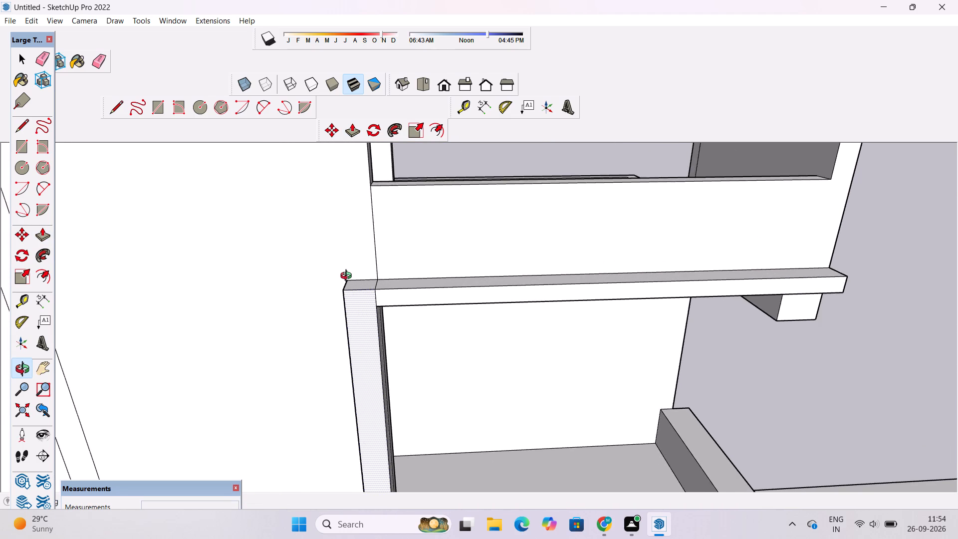
scroll(341, 277, "up", 4)
left_click_drag(378, 326, 374, 301)
scroll(373, 291, "down", 2)
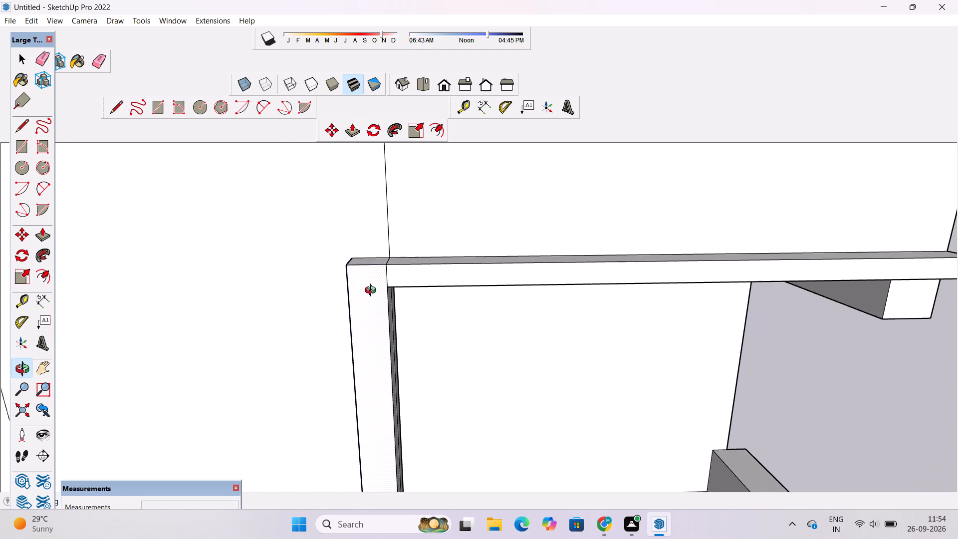
scroll(373, 291, "down", 3)
left_click_drag(438, 296, 405, 294, "shift")
left_click(405, 294, "shift")
scroll(368, 276, "down", 4)
left_click_drag(365, 259, 365, 261)
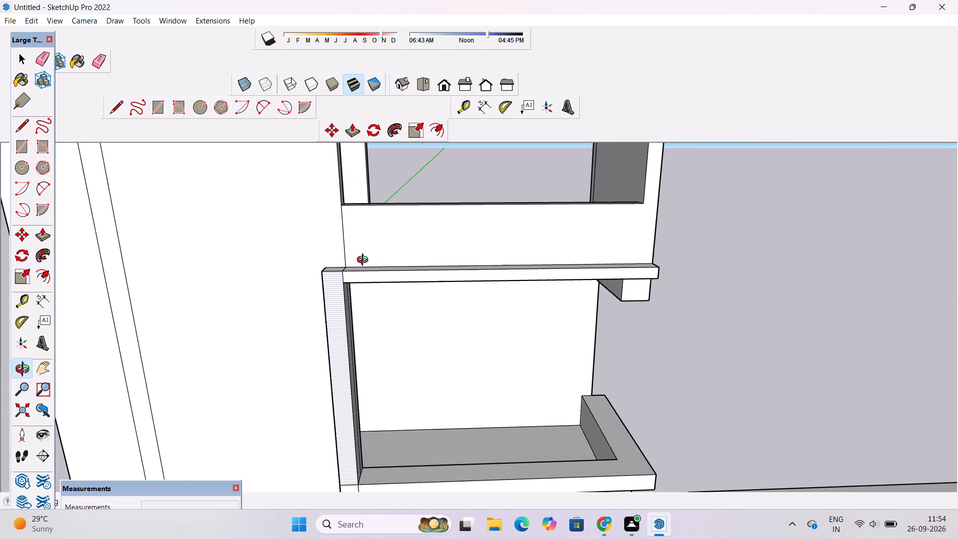
left_click_drag(365, 261, 358, 298)
Erase the seams between the vertical strip and top band on their top and front faces, plus the wall seam above them.
scroll(323, 283, "up", 3)
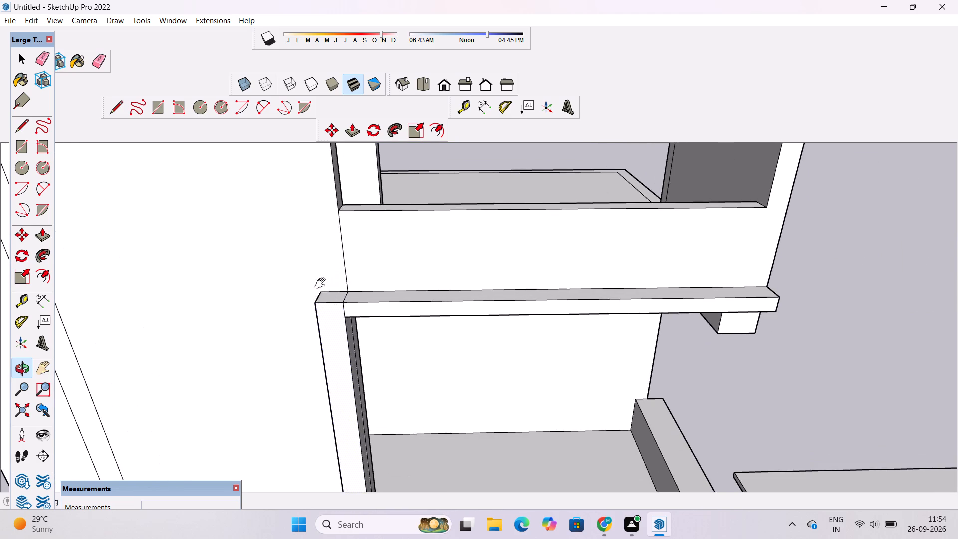
left_click_drag(322, 284, 387, 295, "shift")
left_click_drag(385, 325, 387, 369)
scroll(440, 351, "up", 9)
left_click_drag(414, 371, 409, 313)
left_click_drag(401, 348, 364, 310, "shift")
left_click_drag(348, 342, 351, 316)
left_click_drag(351, 317, 340, 314, "shift")
scroll(338, 306, "down", 5)
key("e")
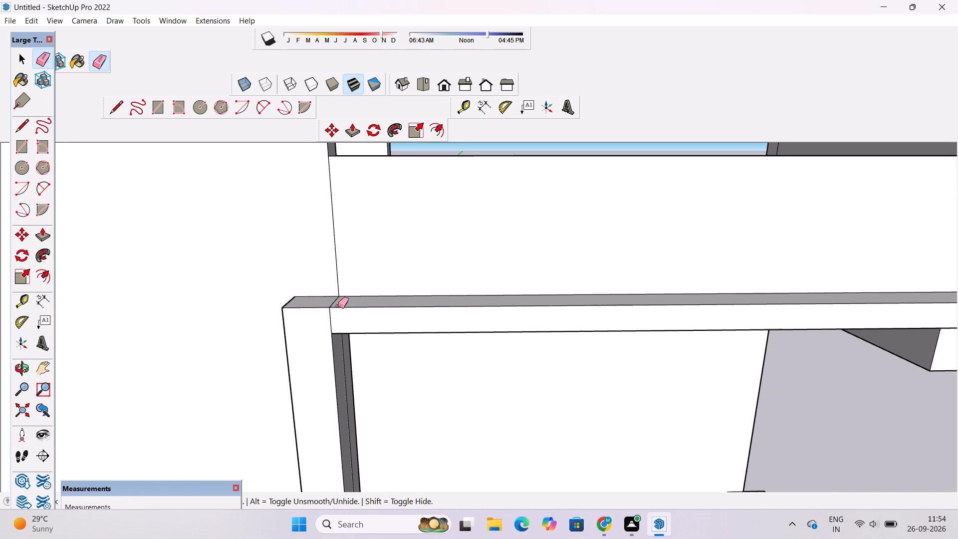
scroll(340, 239, "up", 4)
left_click_drag(343, 225, 326, 260)
scroll(341, 328, "up", 9)
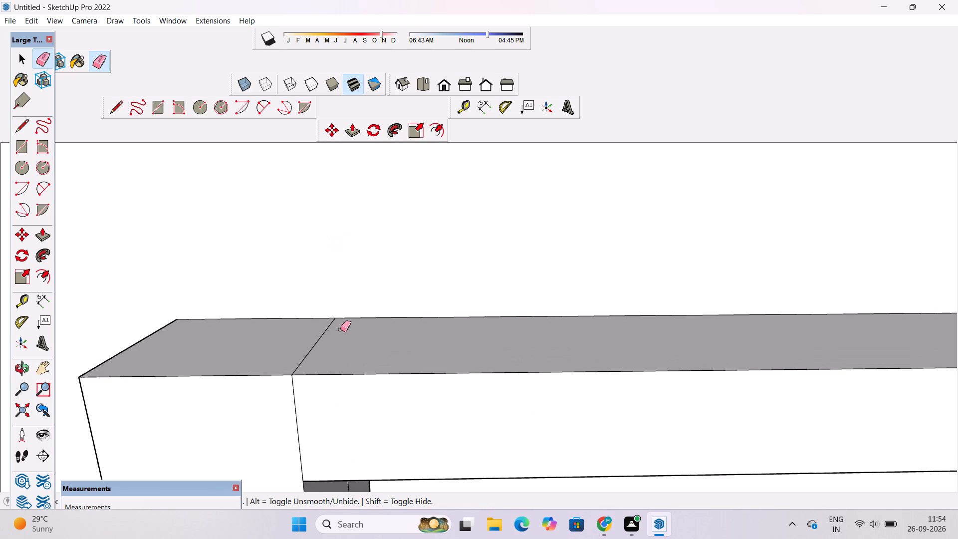
left_click_drag(335, 332, 306, 350)
scroll(305, 350, "down", 5)
left_click_drag(309, 385, 296, 399)
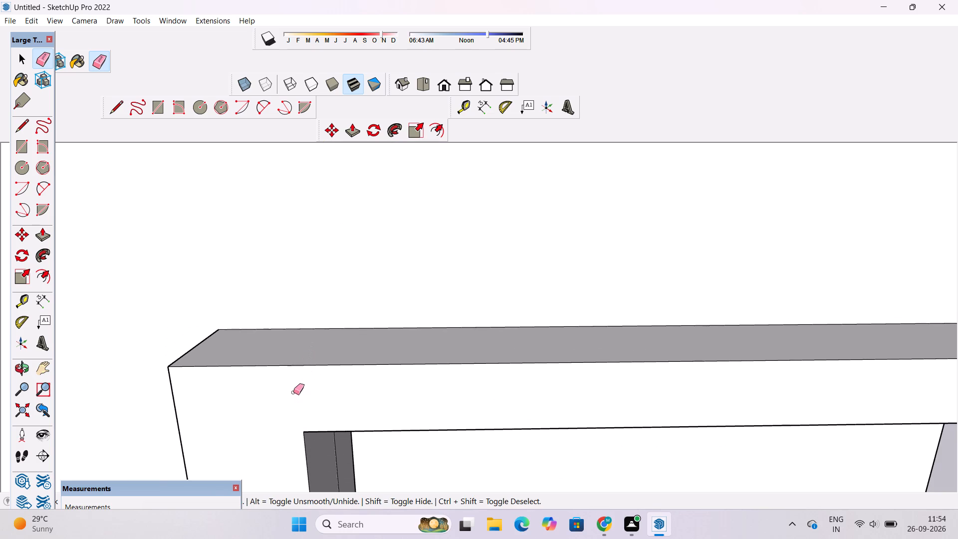
Examine the merged frame around the balcony opening and the facade above it, from the front, below and side.
key("o")
left_click_drag(347, 456, 366, 249)
left_click_drag(333, 303, 253, 305)
scroll(257, 290, "down", 17)
left_click_drag(317, 333, 373, 446)
scroll(378, 362, "down", 4)
left_click_drag(375, 368, 349, 299, "shift")
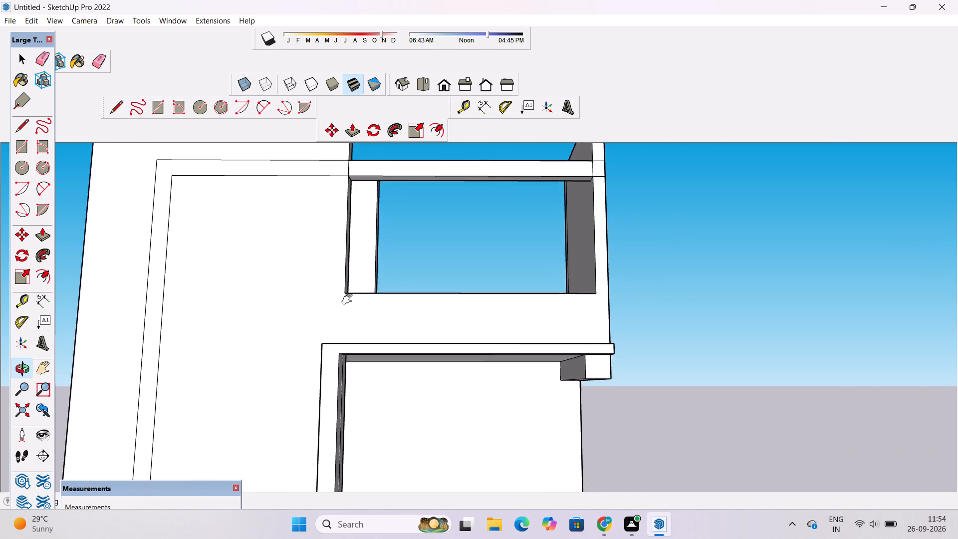
left_click_drag(349, 299, 338, 263, "shift")
left_click_drag(339, 275, 591, 442)
scroll(526, 345, "up", 4)
left_click_drag(544, 375, 435, 283)
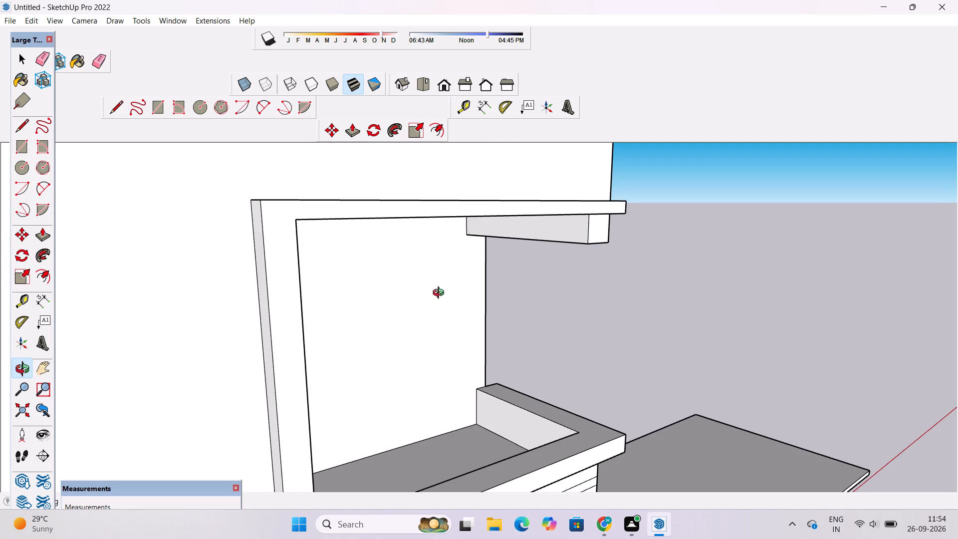
left_click_drag(689, 290, 595, 264)
scroll(563, 258, "down", 5)
left_click_drag(563, 258, 557, 302, "shift")
Examine the frame's projecting top band and its overhang at the end block, from the front, below and above.
scroll(538, 282, "up", 1)
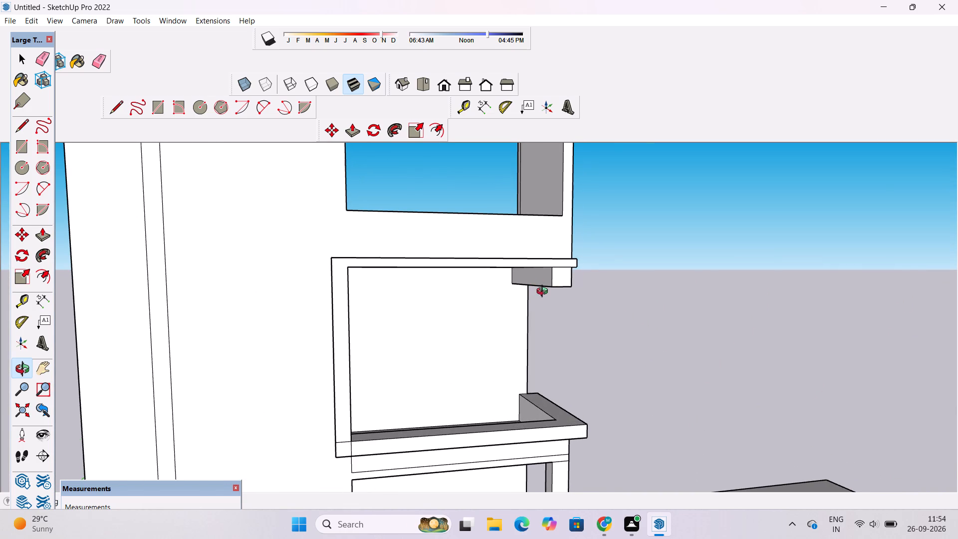
scroll(544, 292, "up", 3)
left_click_drag(571, 289, 545, 280)
left_click_drag(530, 277, 546, 275, "shift")
scroll(552, 271, "up", 3)
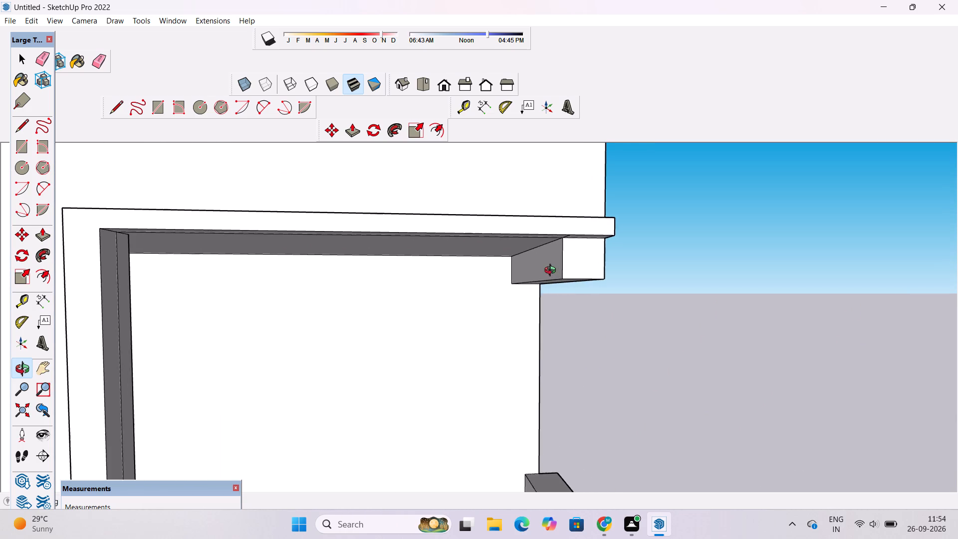
left_click_drag(614, 260, 560, 227)
left_click_drag(515, 231, 622, 284, "shift")
scroll(596, 277, "up", 3)
left_click_drag(595, 264, 593, 247)
left_click(593, 246)
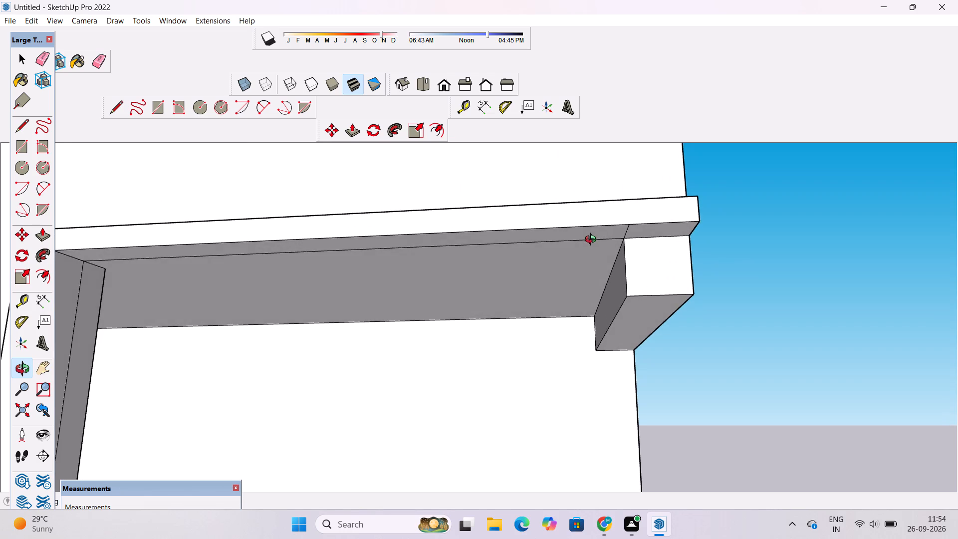
scroll(593, 241, "down", 2)
left_click_drag(594, 241, 631, 358)
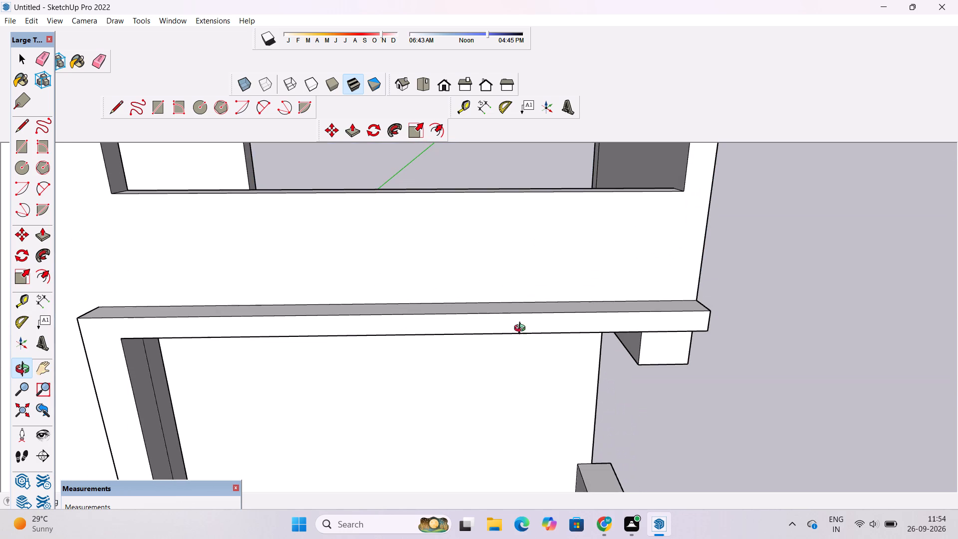
left_click_drag(381, 331, 383, 319)
left_click(383, 319)
left_click_drag(399, 314, 468, 327, "shift")
left_click_drag(465, 337, 464, 273)
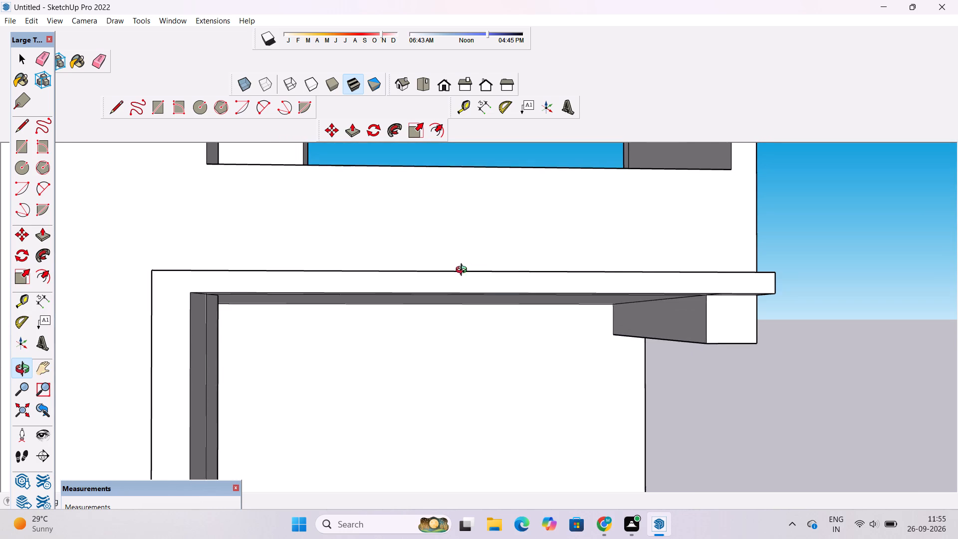
left_click_drag(498, 287, 447, 260, "shift")
left_click_drag(450, 276, 450, 222)
scroll(450, 221, "up", 1)
left_click_drag(450, 221, 458, 251, "shift")
scroll(445, 274, "up", 1)
left_click_drag(438, 282, 434, 234)
left_click_drag(434, 230, 501, 292, "shift")
scroll(499, 287, "down", 4)
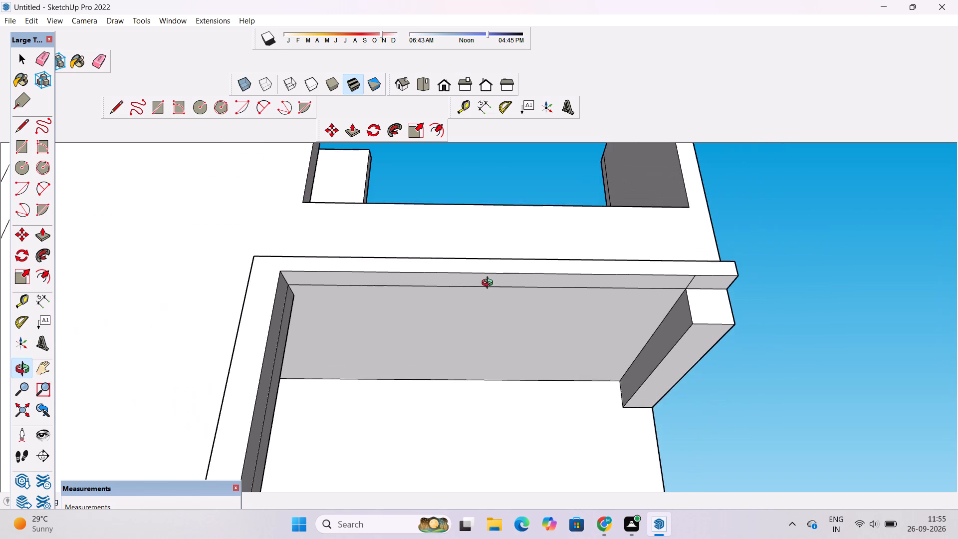
Examine the underside of the frame's projecting top band and its junction with the end block, from below and the front.
left_click_drag(489, 284, 488, 309)
left_click_drag(486, 305, 495, 347)
scroll(495, 351, "up", 1)
left_click_drag(493, 341, 491, 320, "shift")
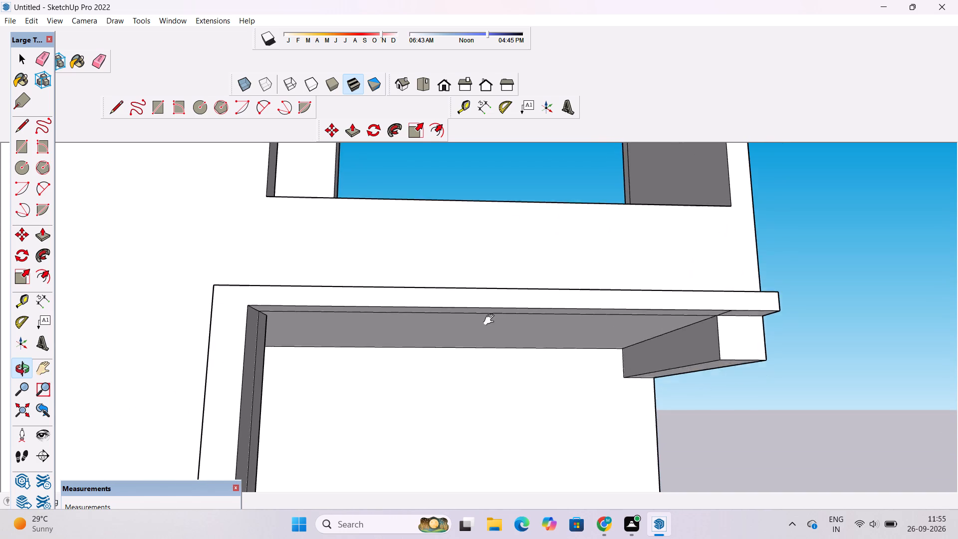
left_click_drag(491, 320, 482, 290, "shift")
left_click(482, 289)
left_click_drag(485, 290, 491, 246)
left_click_drag(483, 240, 458, 299, "shift")
scroll(457, 299, "up", 2)
left_click_drag(584, 299, 548, 251)
left_click(546, 249)
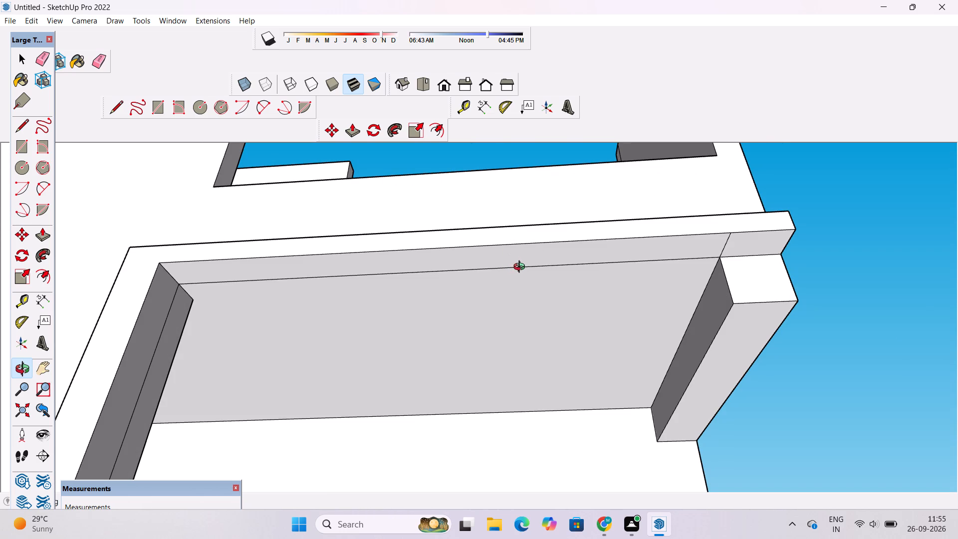
scroll(526, 262, "down", 4)
left_click_drag(560, 263, 569, 279)
left_click(569, 279)
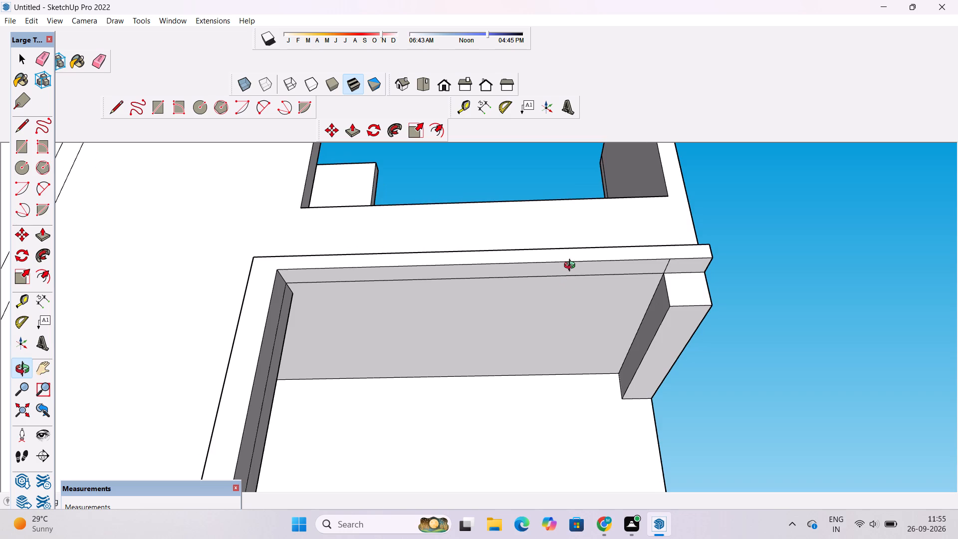
scroll(572, 267, "down", 5)
left_click_drag(591, 299, 610, 340)
left_click_drag(619, 341, 593, 275)
scroll(590, 268, "down", 5)
left_click_drag(602, 268, 605, 286)
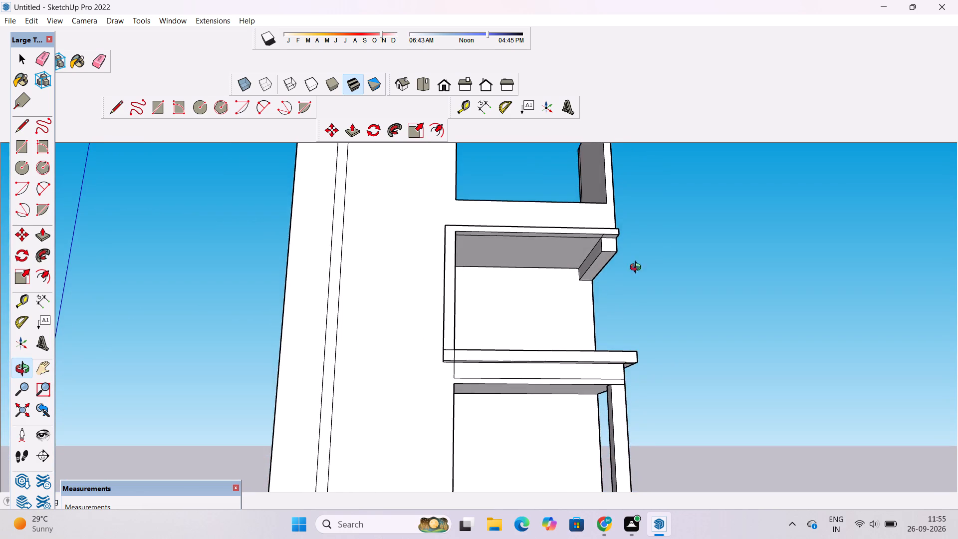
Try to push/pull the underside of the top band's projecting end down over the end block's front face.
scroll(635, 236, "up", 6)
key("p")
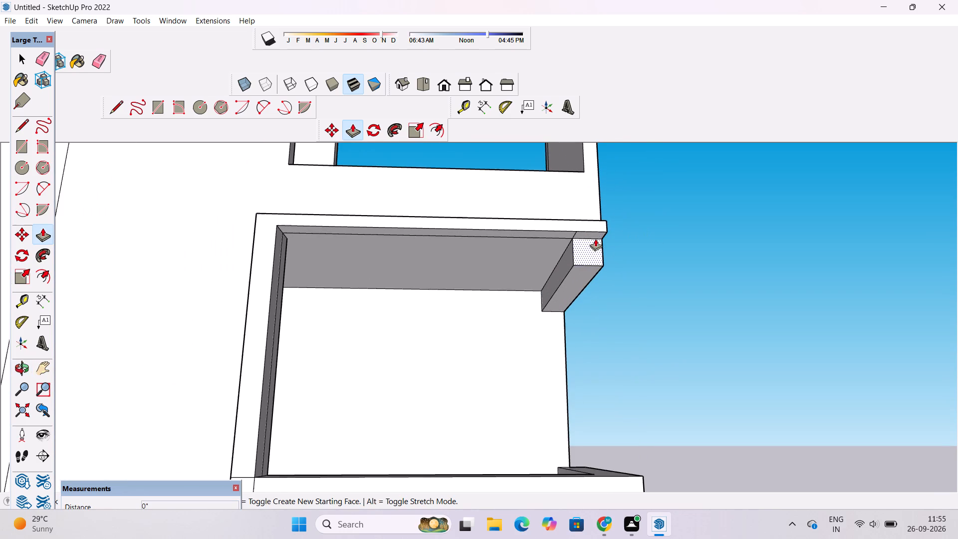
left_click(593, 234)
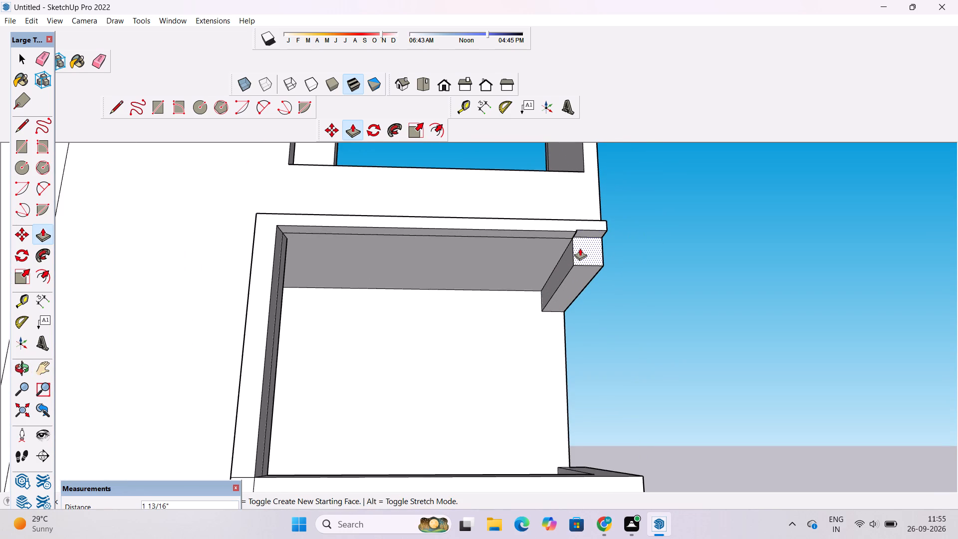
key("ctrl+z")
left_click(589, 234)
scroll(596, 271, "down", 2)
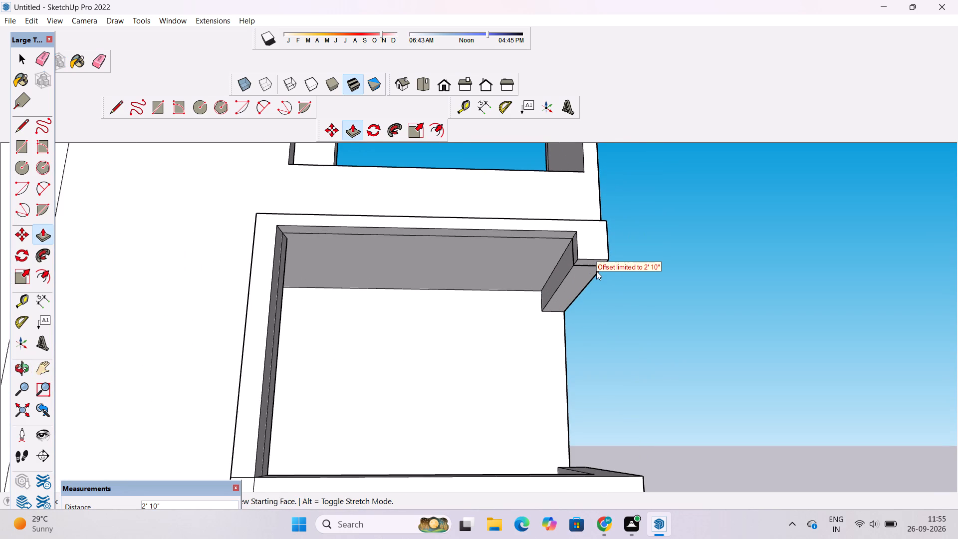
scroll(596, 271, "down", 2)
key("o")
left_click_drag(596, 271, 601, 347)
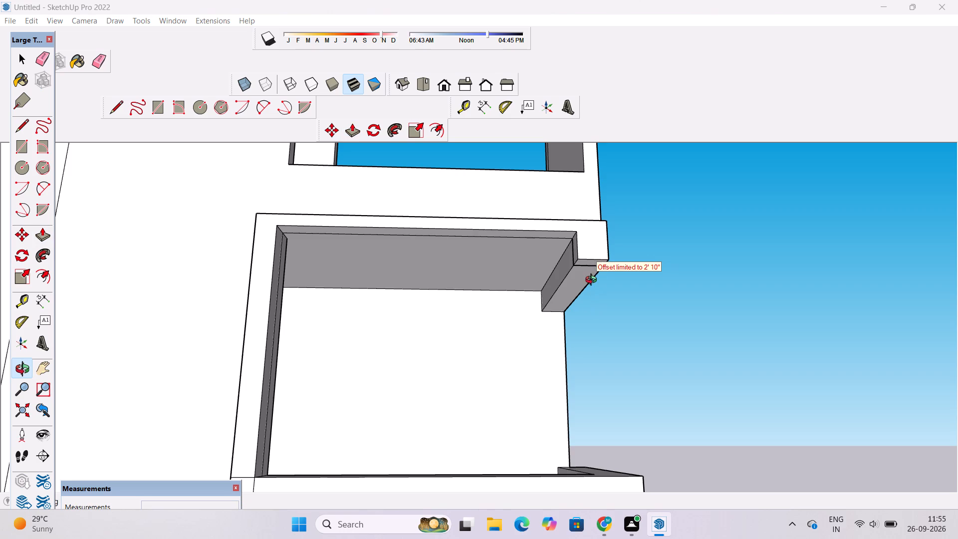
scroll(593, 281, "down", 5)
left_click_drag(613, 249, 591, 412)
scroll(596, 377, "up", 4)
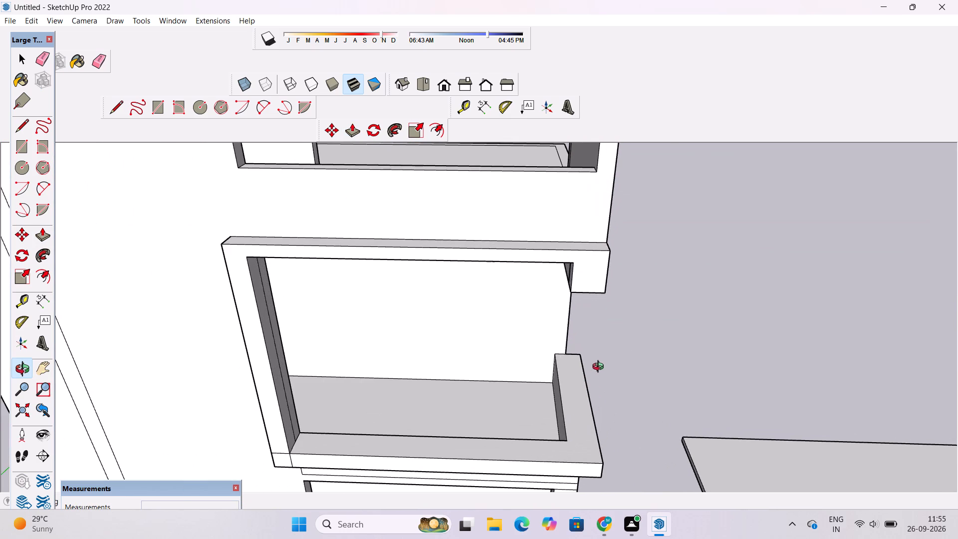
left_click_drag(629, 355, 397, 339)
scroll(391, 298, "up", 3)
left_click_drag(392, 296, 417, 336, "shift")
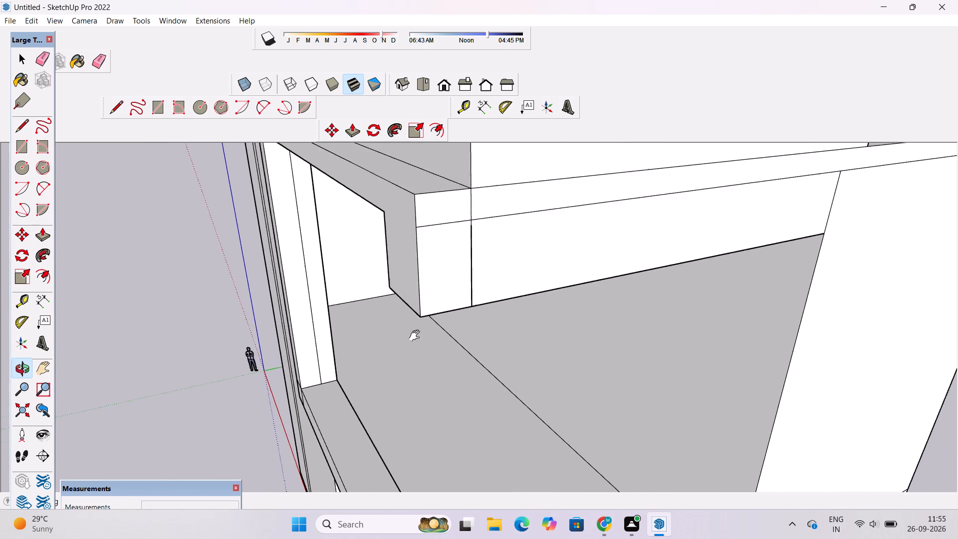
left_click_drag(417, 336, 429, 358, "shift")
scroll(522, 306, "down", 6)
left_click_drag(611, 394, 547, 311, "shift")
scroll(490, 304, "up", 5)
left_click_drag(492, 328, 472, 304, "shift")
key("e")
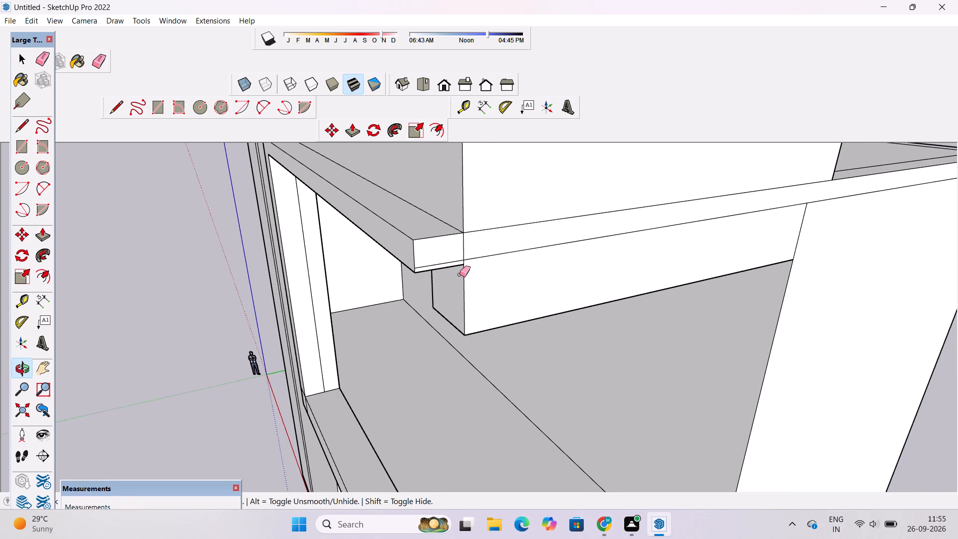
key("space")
Measure the upper side wall's width just below the top band, from the balcony opening's edge to the rear corner.
scroll(435, 280, "up", 2)
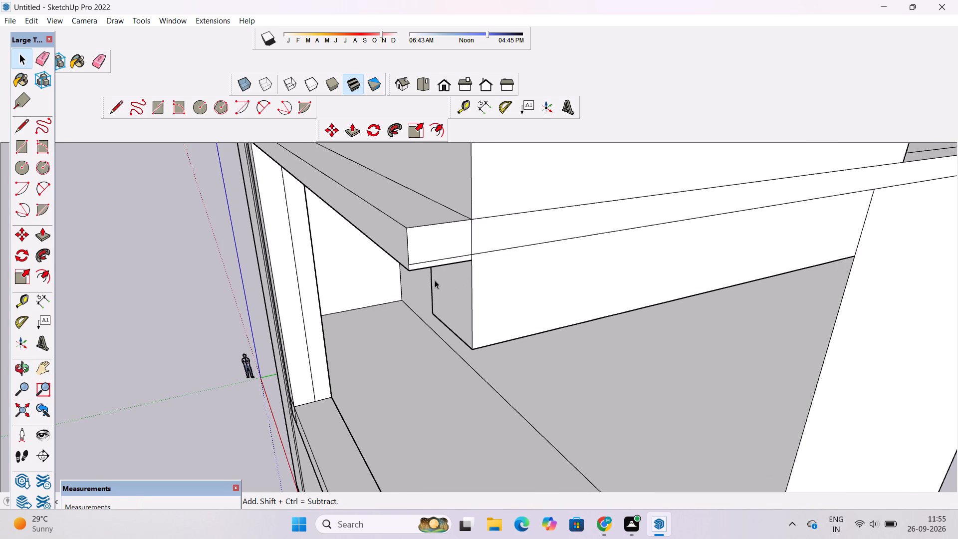
key("o")
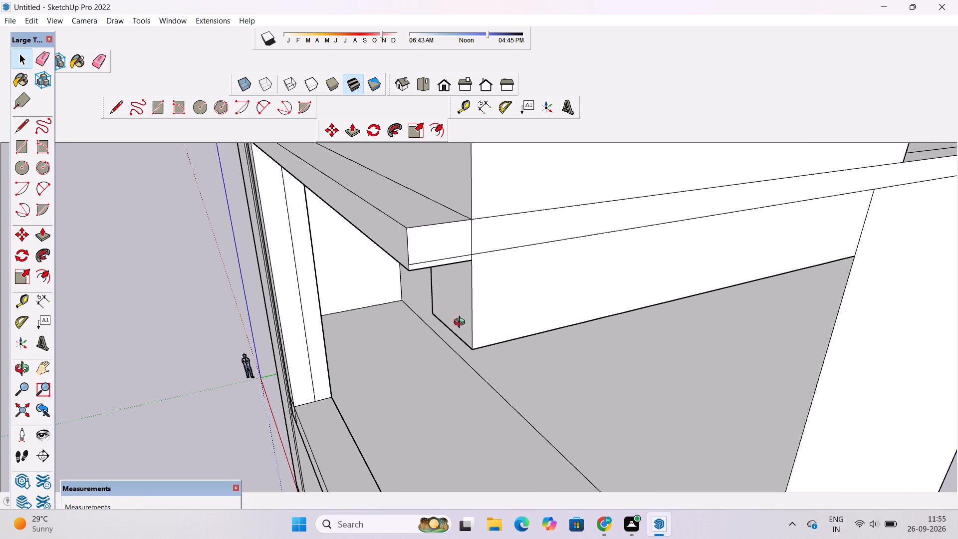
left_click_drag(463, 325, 511, 256)
scroll(511, 252, "down", 10)
left_click_drag(642, 280, 479, 287)
scroll(501, 277, "down", 2)
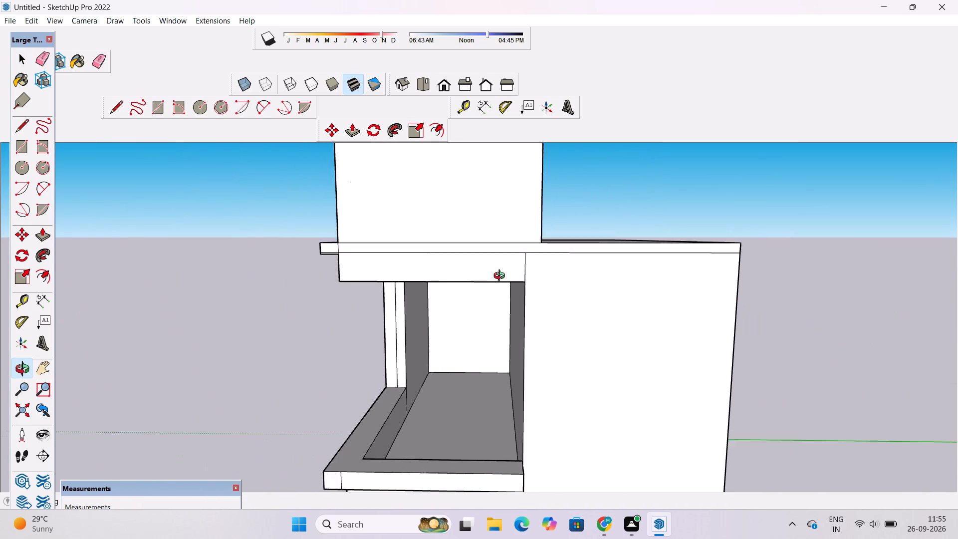
scroll(501, 277, "down", 9)
scroll(465, 303, "up", 5)
key("space")
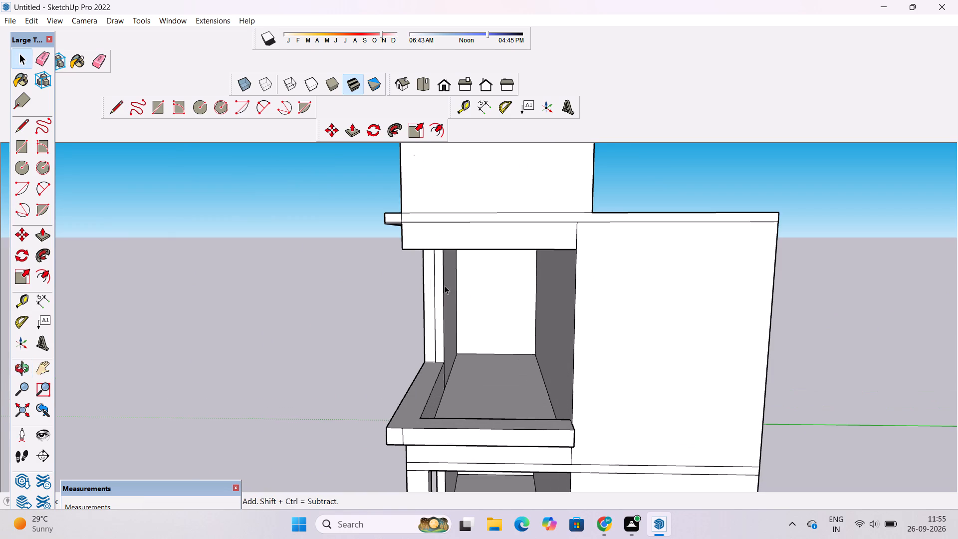
left_click(38, 301)
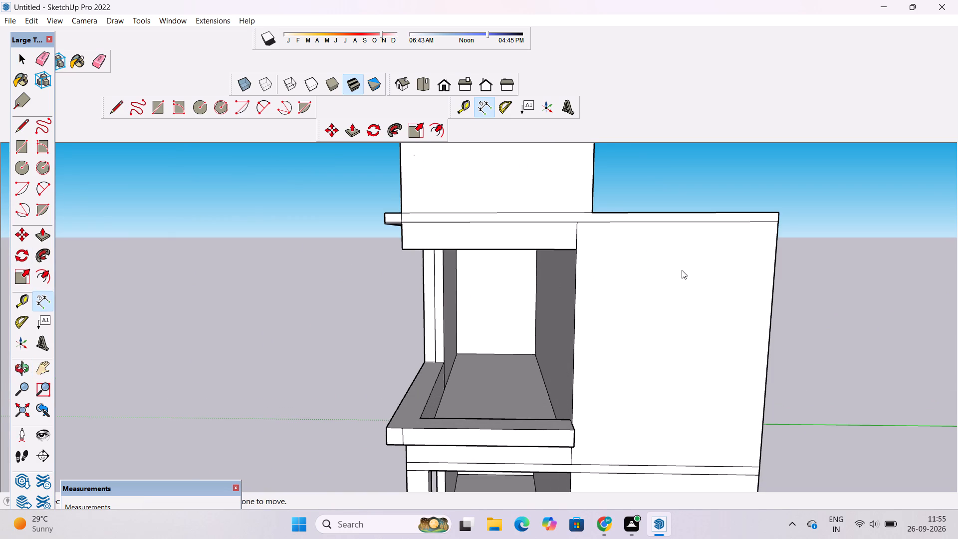
left_click(577, 223)
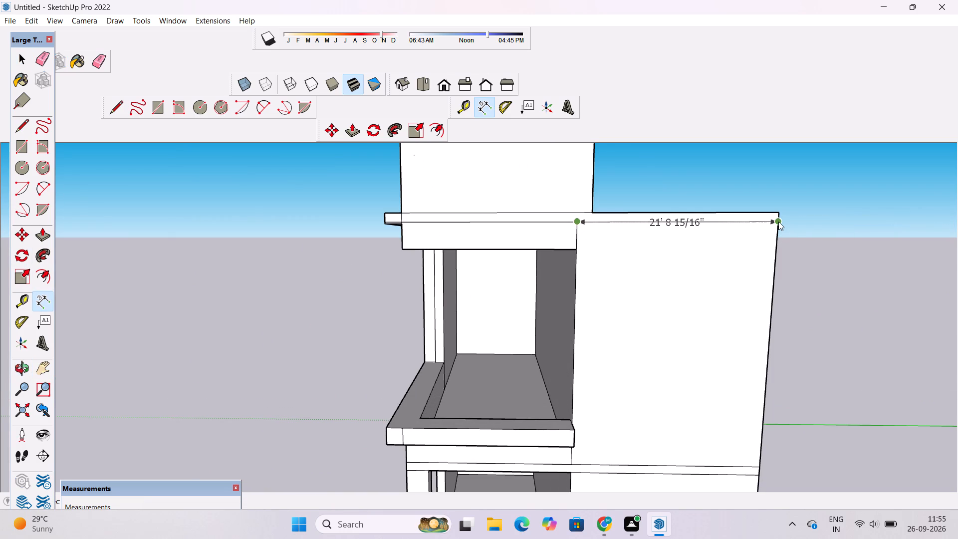
key("space")
Examine the balcony corner, its framed opening and the adjoining side wall from above, the front and the side.
type("o")
scroll(729, 237, "down", 10)
left_click_drag(482, 254, 681, 293)
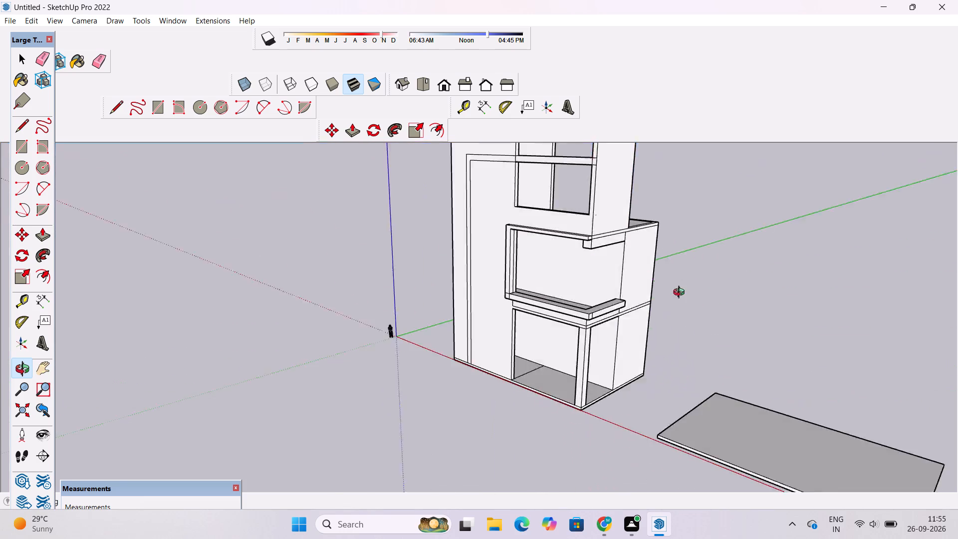
left_click_drag(681, 293, 772, 295)
left_click_drag(588, 280, 609, 321, "shift")
scroll(606, 323, "up", 5)
left_click_drag(616, 315, 604, 312)
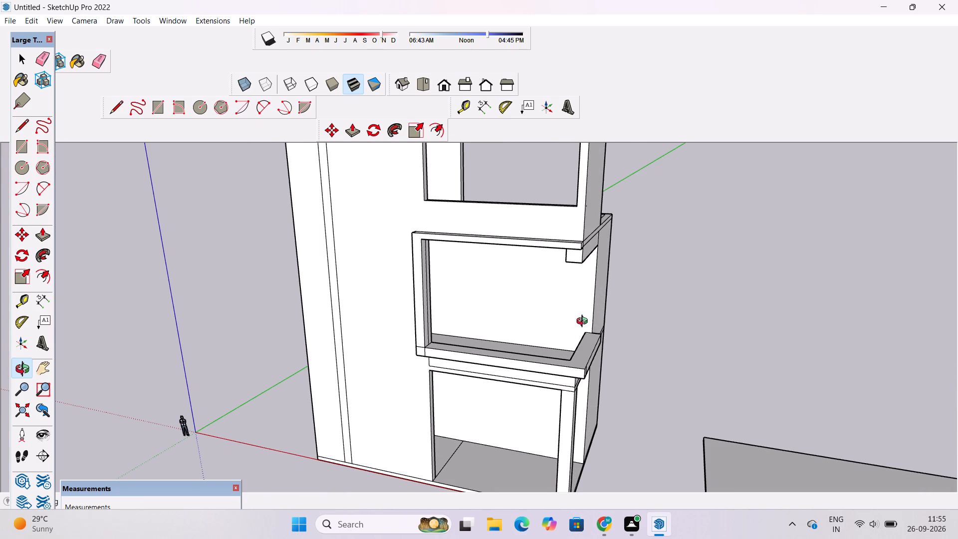
key("space")
type("o")
scroll(584, 320, "down", 5)
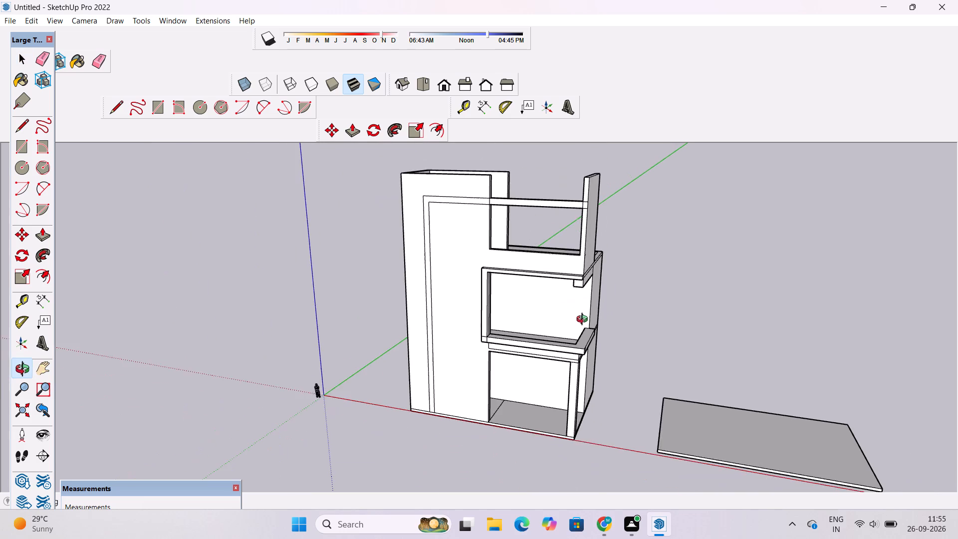
scroll(618, 320, "up", 4)
left_click_drag(622, 311, 578, 310, "shift")
left_click_drag(644, 321, 580, 329)
left_click_drag(547, 326, 636, 326, "shift")
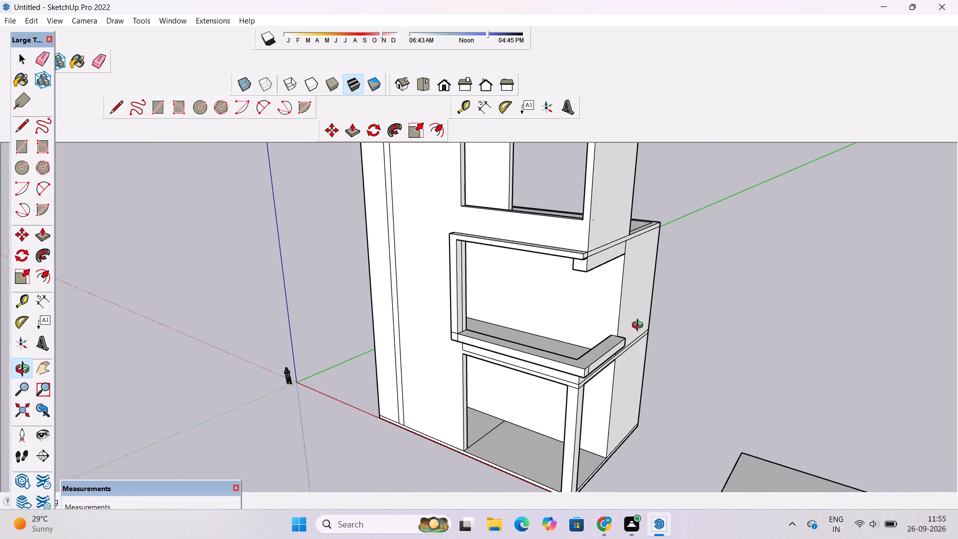
scroll(646, 314, "up", 3)
left_click_drag(696, 305, 621, 312)
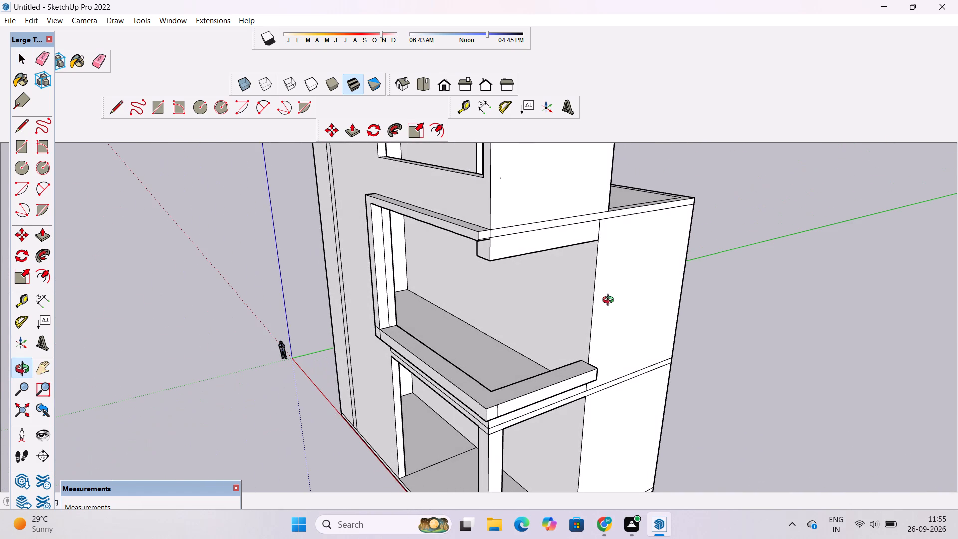
left_click_drag(672, 248, 667, 265, "shift")
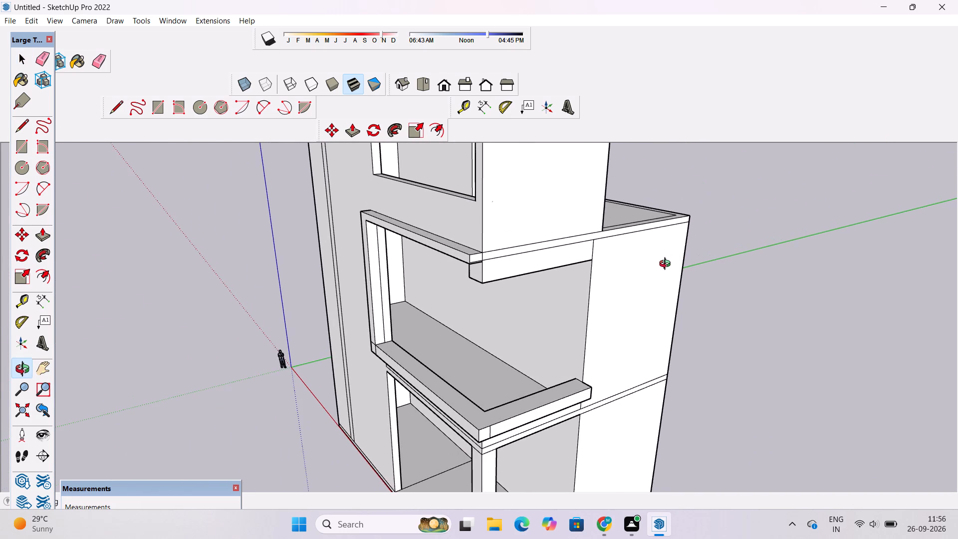
scroll(667, 265, "up", 3)
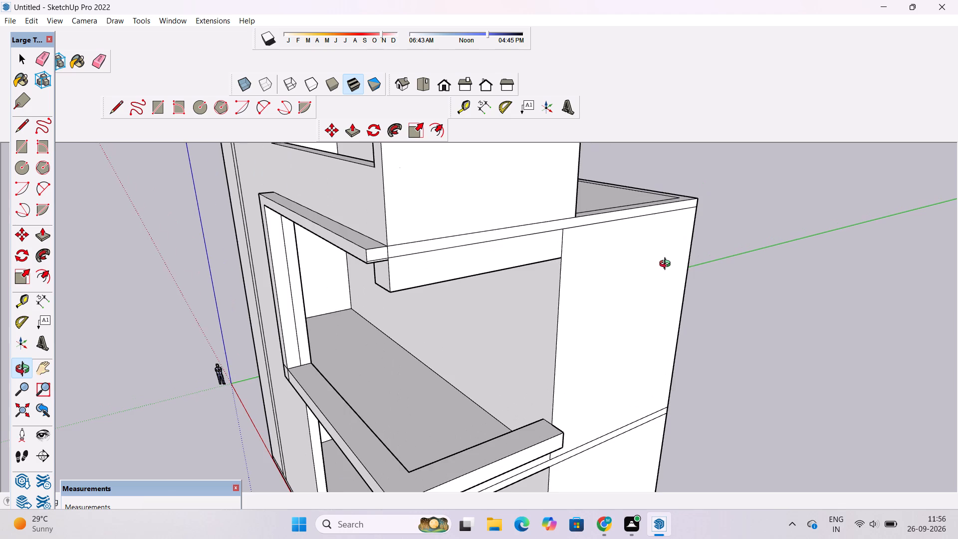
scroll(667, 265, "down", 3)
left_click_drag(671, 326, 719, 297, "shift")
left_click_drag(554, 311, 693, 325)
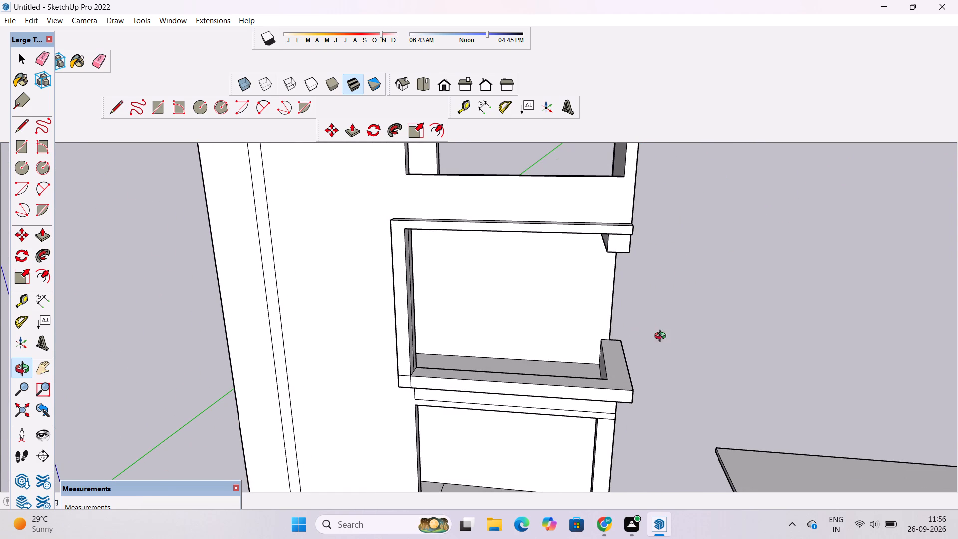
left_click_drag(662, 337, 556, 334)
left_click_drag(746, 355, 634, 366)
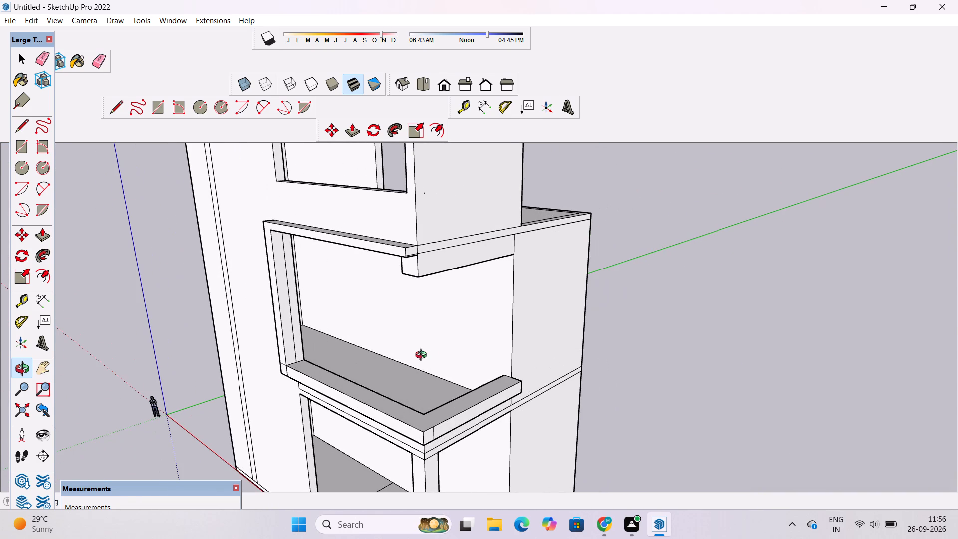
left_click_drag(418, 356, 714, 383)
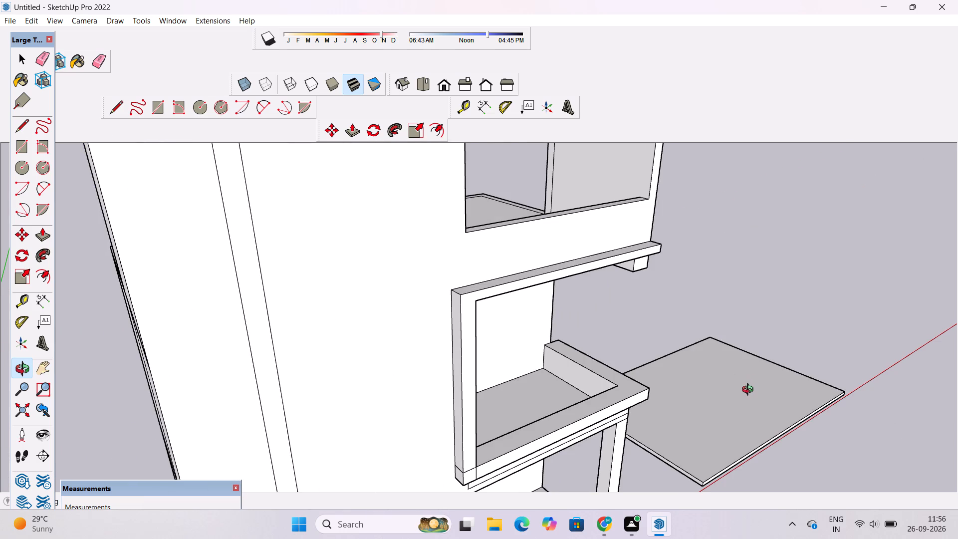
Examine the front and side facades around the balcony and the storeys above and below it, from several angles including below.
left_click_drag(866, 361, 702, 357)
scroll(678, 353, "down", 4)
left_click_drag(767, 346, 677, 348)
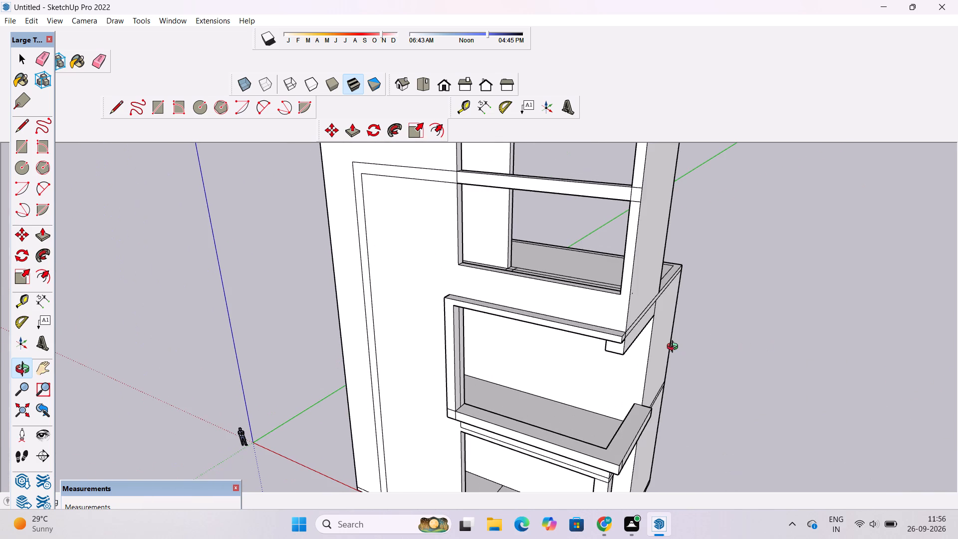
scroll(676, 284, "down", 1)
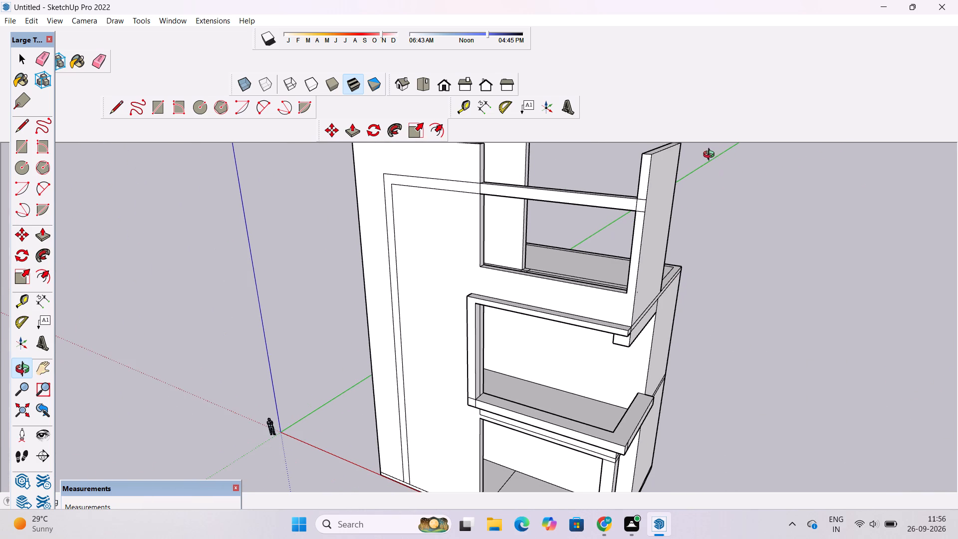
scroll(716, 166, "down", 4)
left_click_drag(792, 216, 675, 248)
scroll(707, 406, "up", 3)
left_click_drag(703, 395, 647, 221)
left_click_drag(703, 299, 649, 282, "shift")
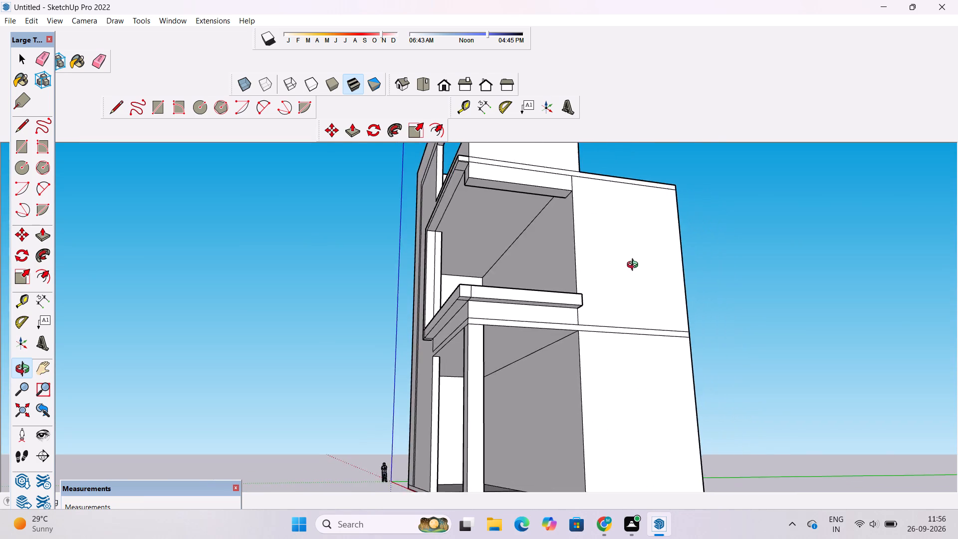
scroll(635, 266, "down", 6)
left_click_drag(635, 276, 641, 346)
scroll(610, 281, "up", 3)
left_click_drag(603, 296, 686, 320)
scroll(643, 317, "up", 1)
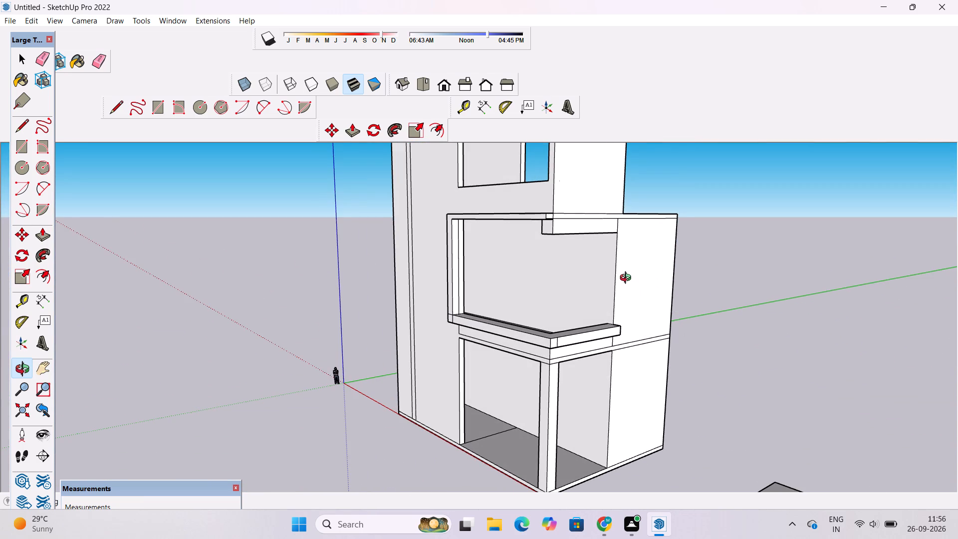
scroll(649, 268, "up", 1)
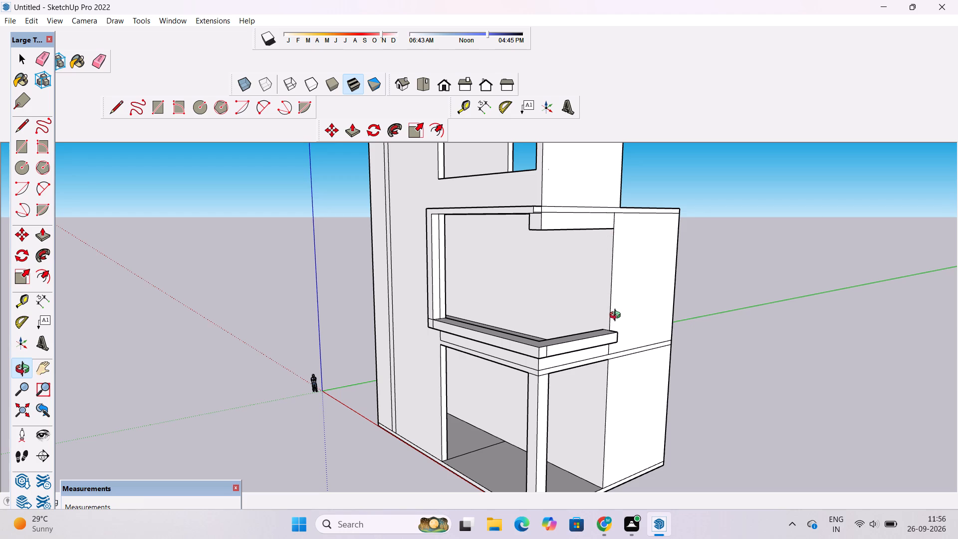
scroll(629, 251, "up", 3)
scroll(601, 292, "down", 6)
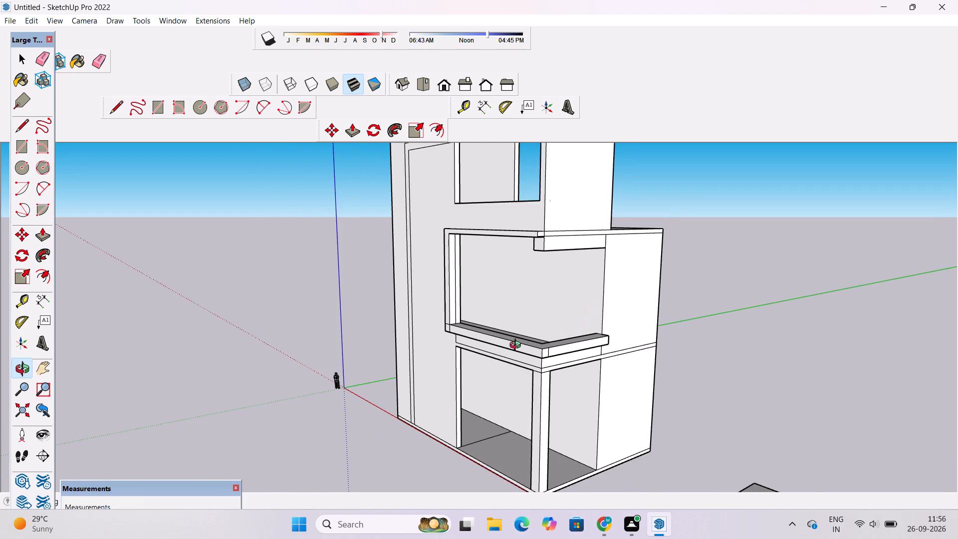
left_click_drag(544, 352, 618, 360)
left_click(618, 360)
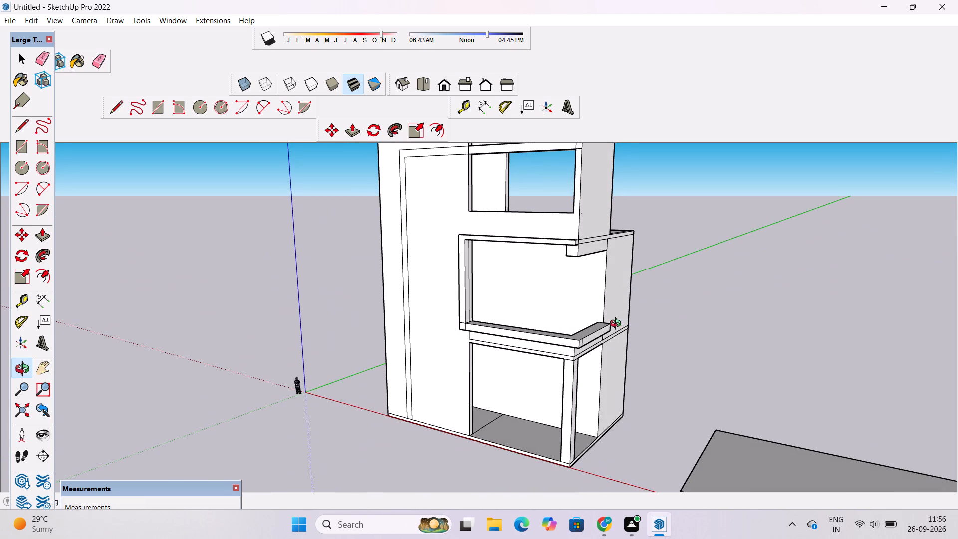
scroll(612, 323, "down", 1)
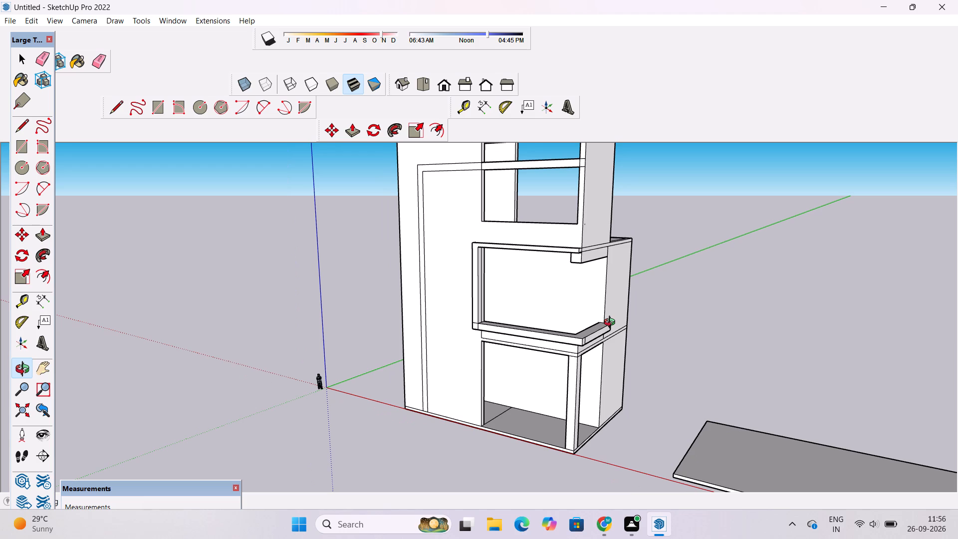
Examine the whole house and its balcony corner from the front, the side and above.
key("space")
type("o")
scroll(612, 323, "down", 2)
left_click_drag(606, 337, 607, 355, "shift")
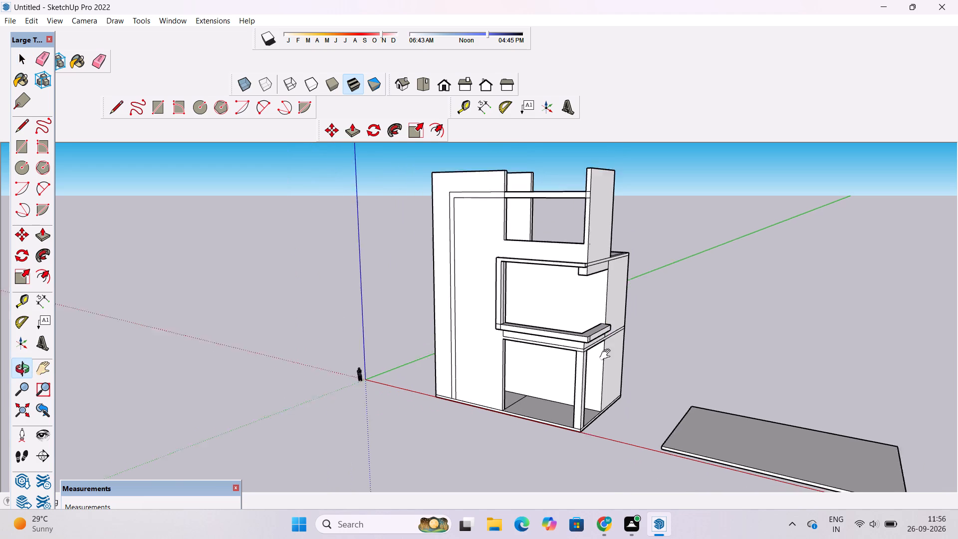
left_click_drag(607, 355, 610, 383, "shift")
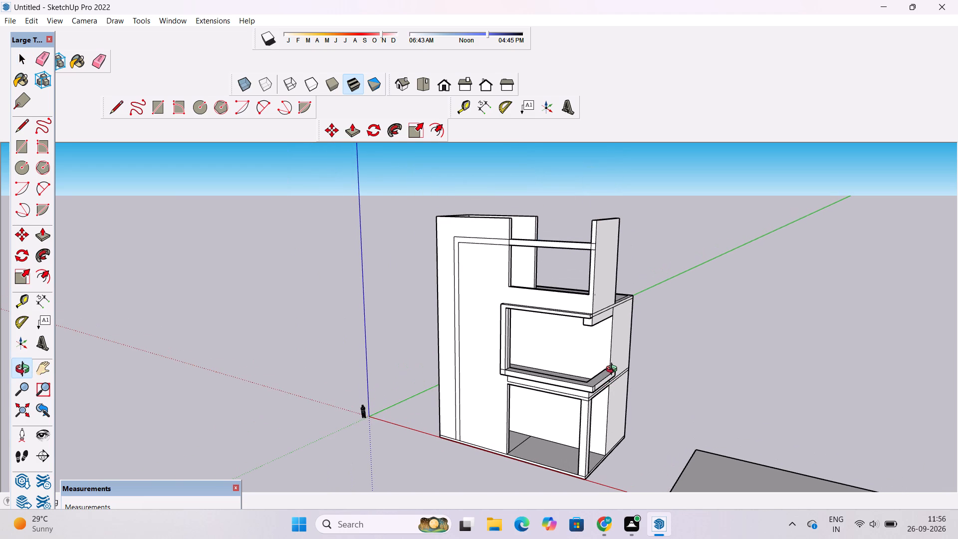
left_click_drag(648, 352, 631, 360, "shift")
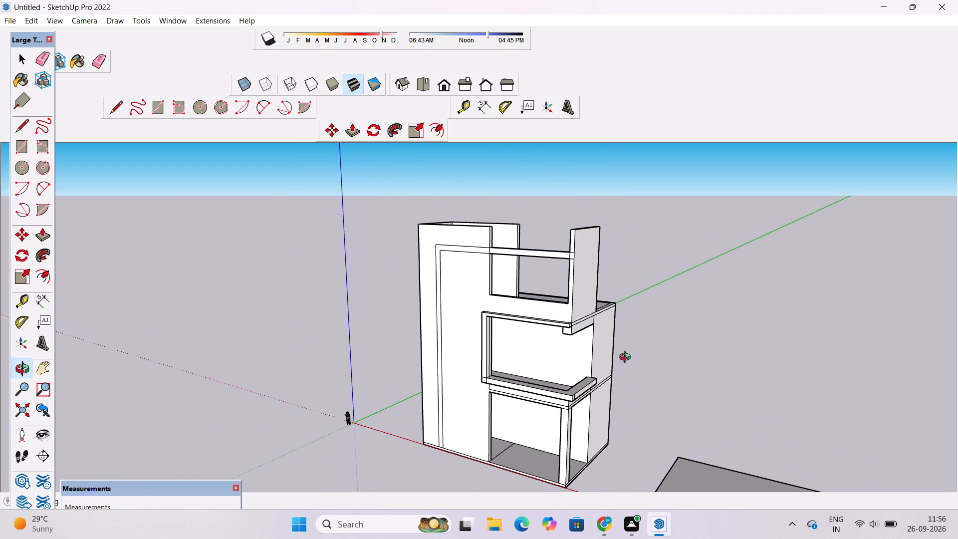
scroll(660, 317, "up", 3)
left_click_drag(659, 344, 618, 368)
scroll(574, 333, "up", 2)
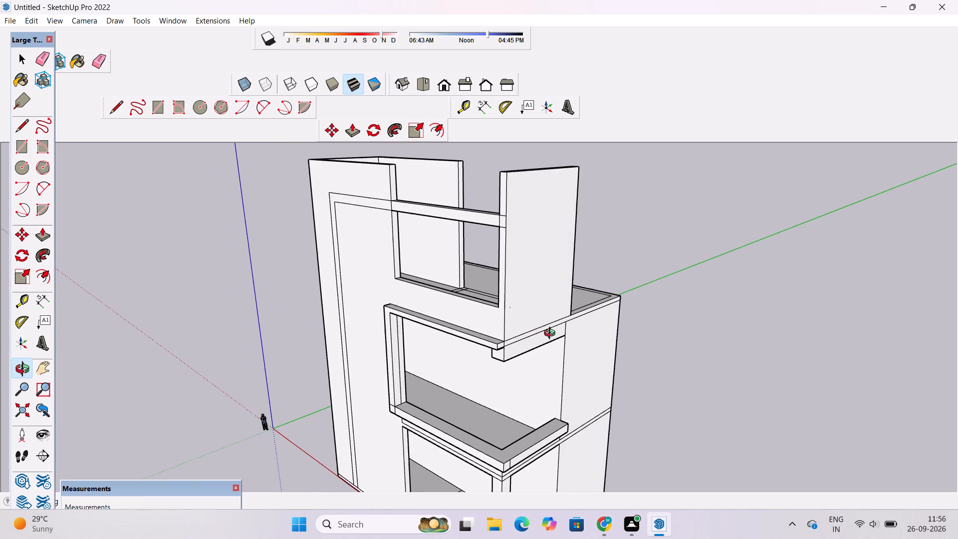
left_click_drag(544, 335, 591, 337)
scroll(629, 288, "down", 3)
left_click_drag(646, 316, 716, 321, "shift")
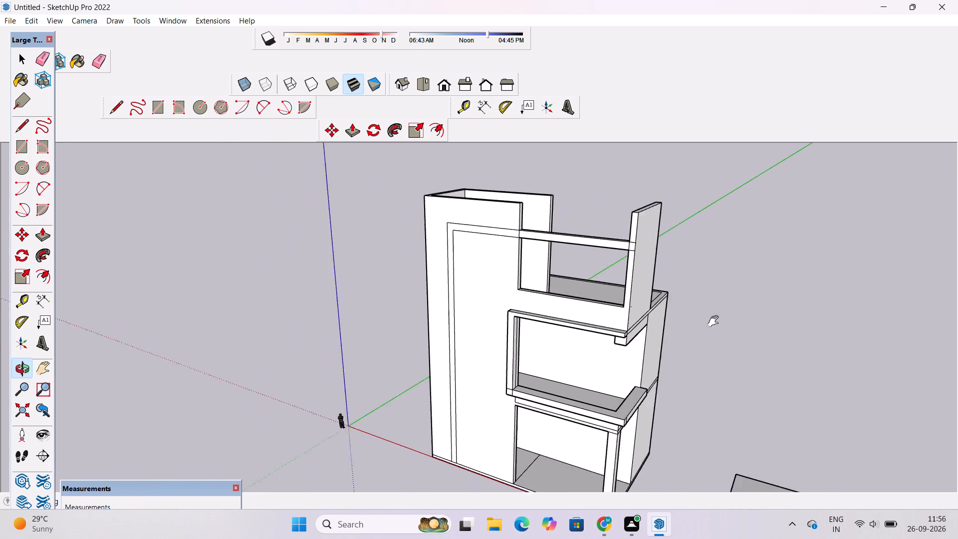
left_click_drag(716, 321, 745, 319, "shift")
scroll(745, 319, "down", 4)
left_click_drag(718, 358, 661, 378, "shift")
scroll(649, 368, "up", 3)
left_click_drag(670, 368, 572, 380)
left_click(572, 380)
left_click_drag(570, 399, 589, 413)
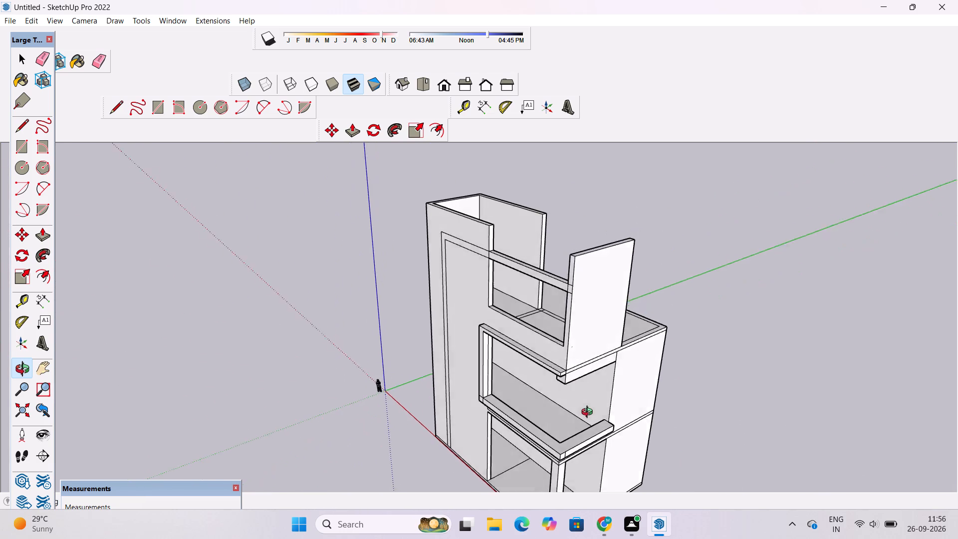
left_click_drag(589, 413, 656, 418)
left_click_drag(659, 416, 664, 415)
left_click_drag(586, 413, 721, 396)
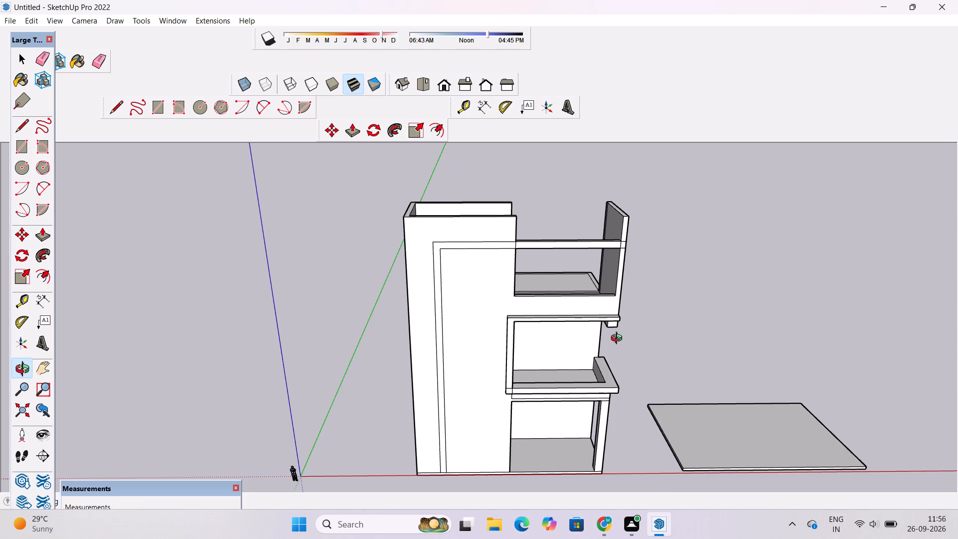
scroll(619, 339, "up", 4)
left_click_drag(561, 360, 560, 373, "shift")
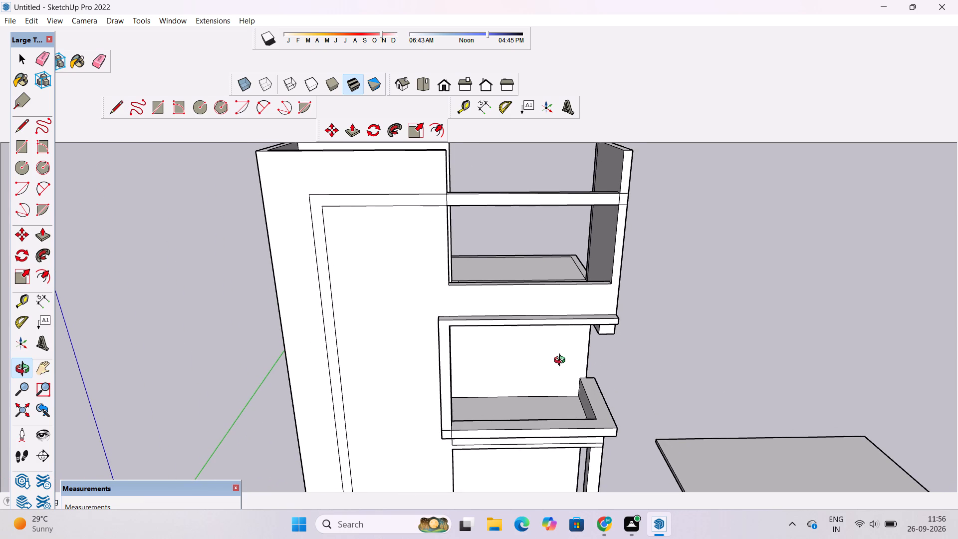
left_click_drag(563, 361, 629, 341, "shift")
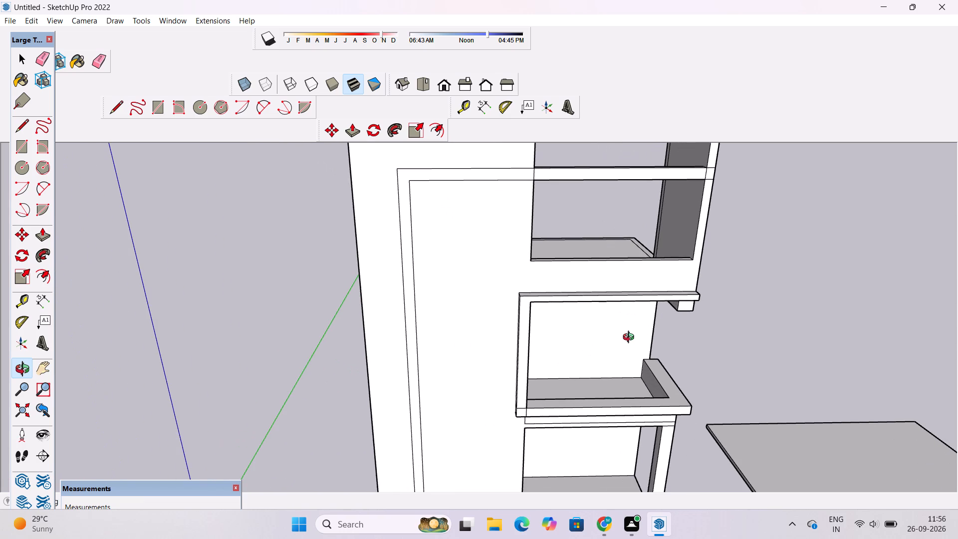
scroll(631, 338, "down", 2)
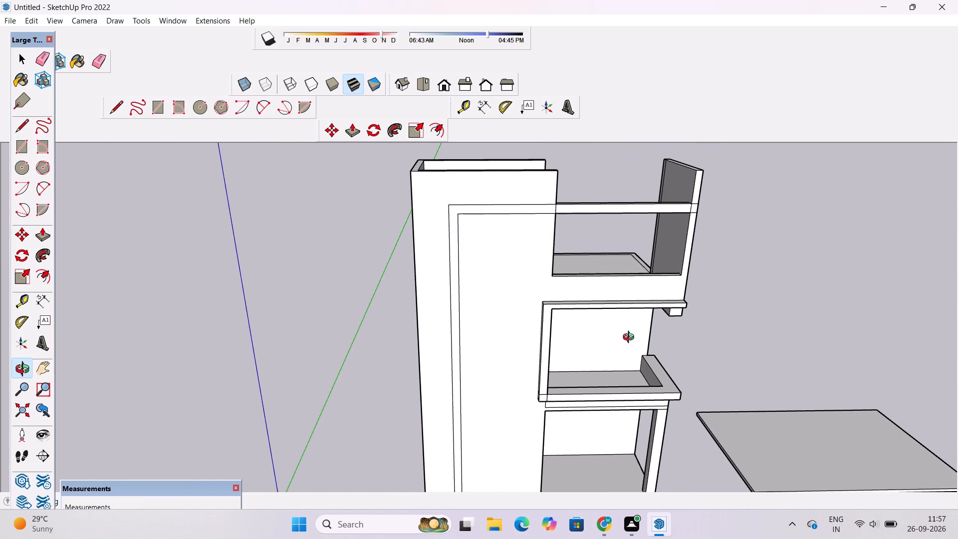
scroll(631, 338, "up", 3)
scroll(631, 338, "down", 1)
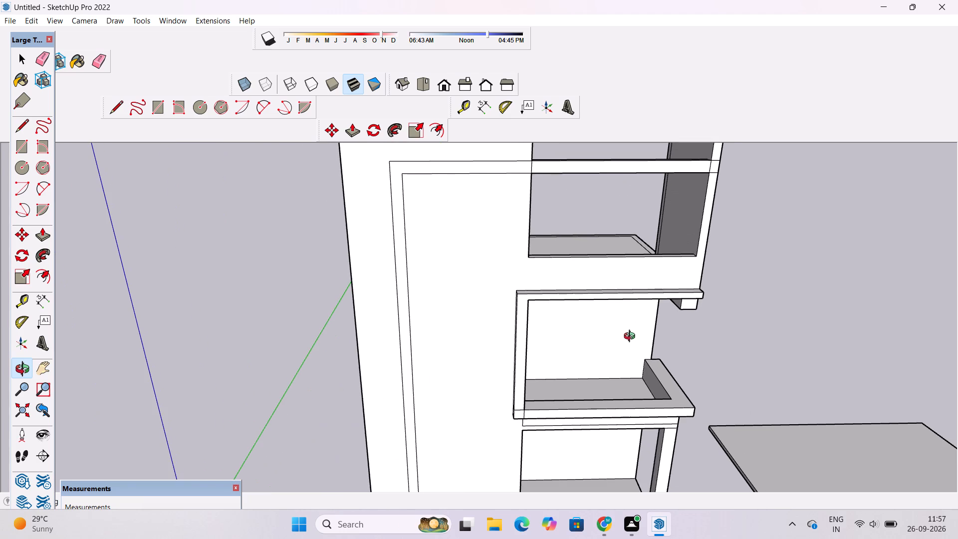
left_click_drag(634, 334, 605, 356, "shift")
left_click(605, 356, "shift")
left_click_drag(625, 413, 578, 366)
Push/pull the underside of the top band's projecting end down over the end block's front face, repeating the previous distance.
scroll(633, 364, "up", 1)
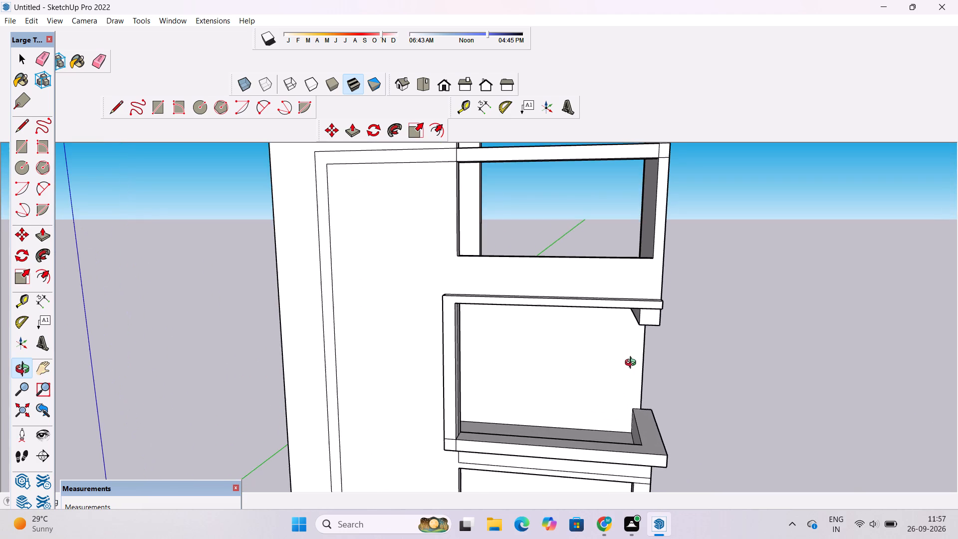
left_click_drag(649, 364, 687, 253)
scroll(635, 276, "up", 5)
left_click_drag(607, 300, 664, 302)
left_click_drag(669, 310, 647, 265)
scroll(643, 258, "up", 3)
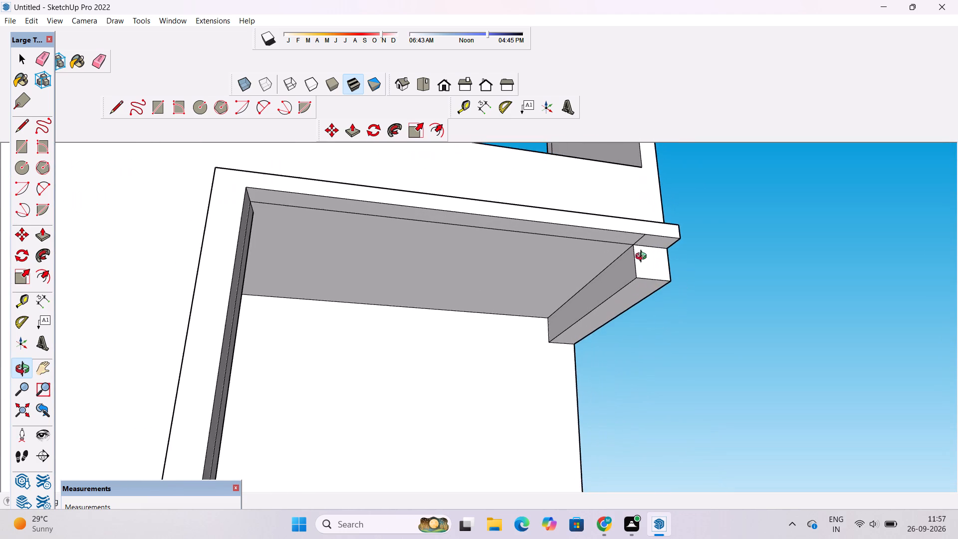
left_click_drag(671, 257, 635, 248)
left_click_drag(619, 277, 630, 235, "shift")
scroll(630, 233, "down", 3)
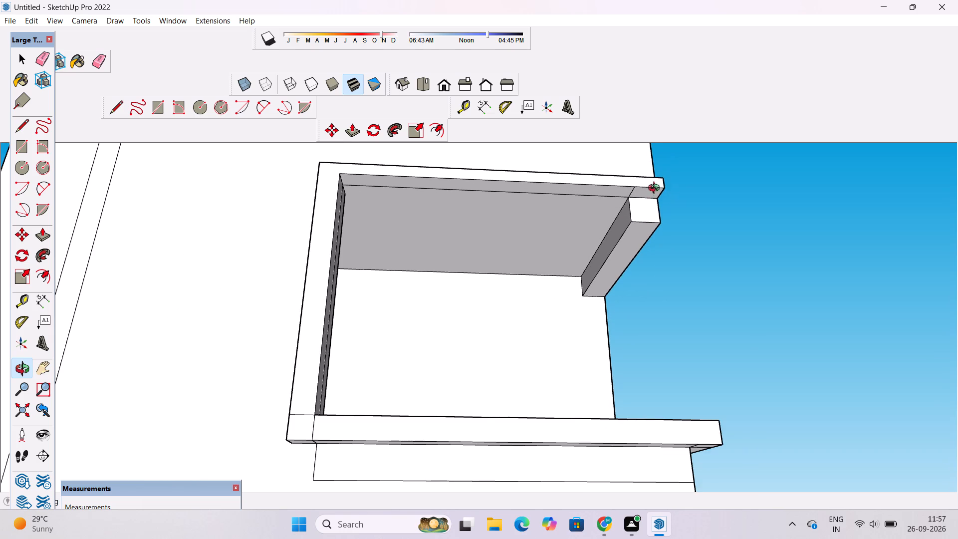
left_click_drag(653, 198, 647, 260)
scroll(672, 183, "up", 4)
scroll(632, 264, "up", 3)
left_click_drag(638, 251, 639, 255, "shift")
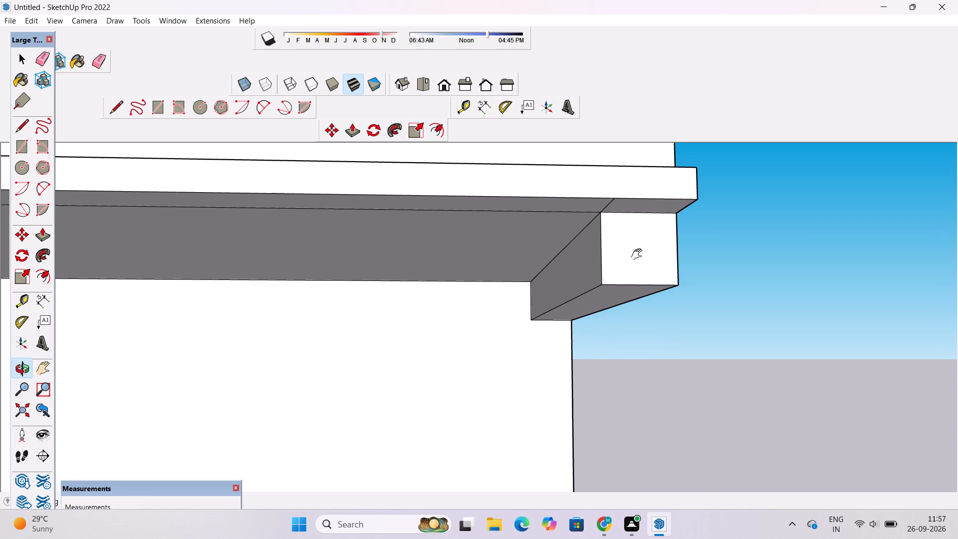
left_click_drag(639, 255, 639, 264, "shift")
key("p")
double_click(642, 218)
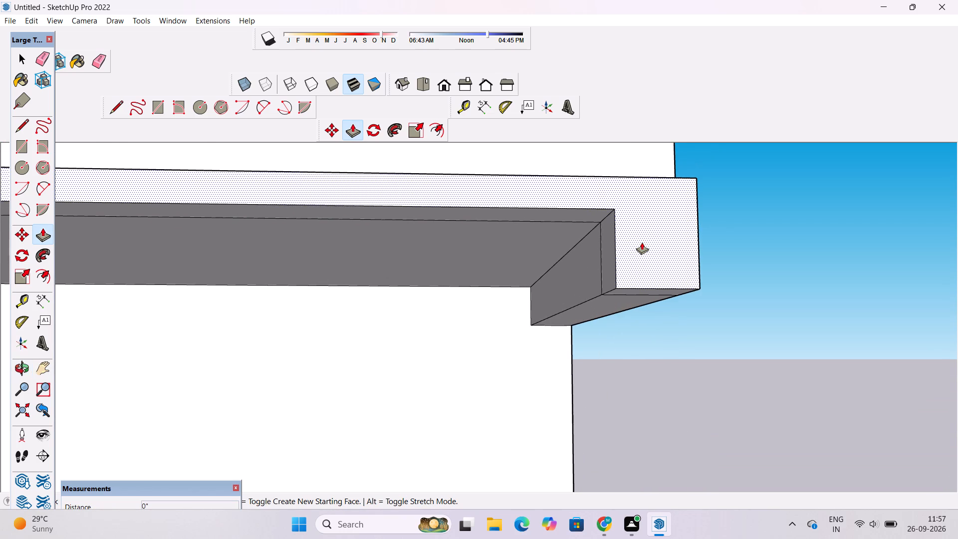
Push/pull the underside of the top band's corner end down 20' 15/16" to the lower band, forming a corner post.
scroll(640, 254, "down", 2)
scroll(634, 302, "up", 1)
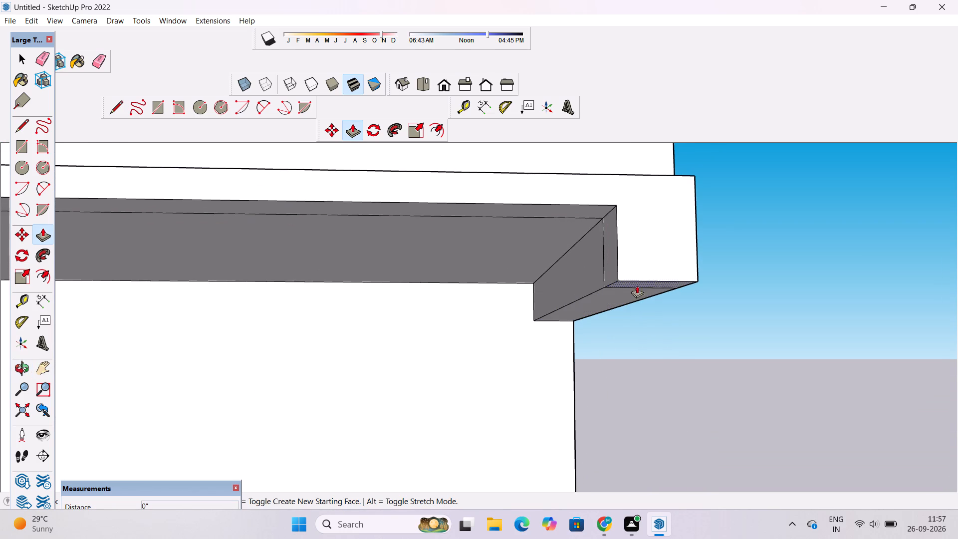
left_click(639, 282)
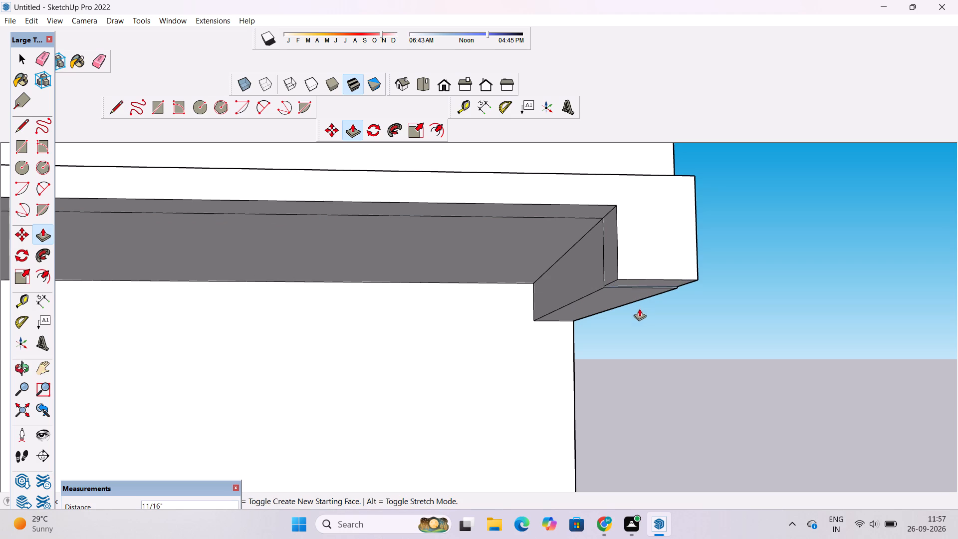
key("ctrl+z")
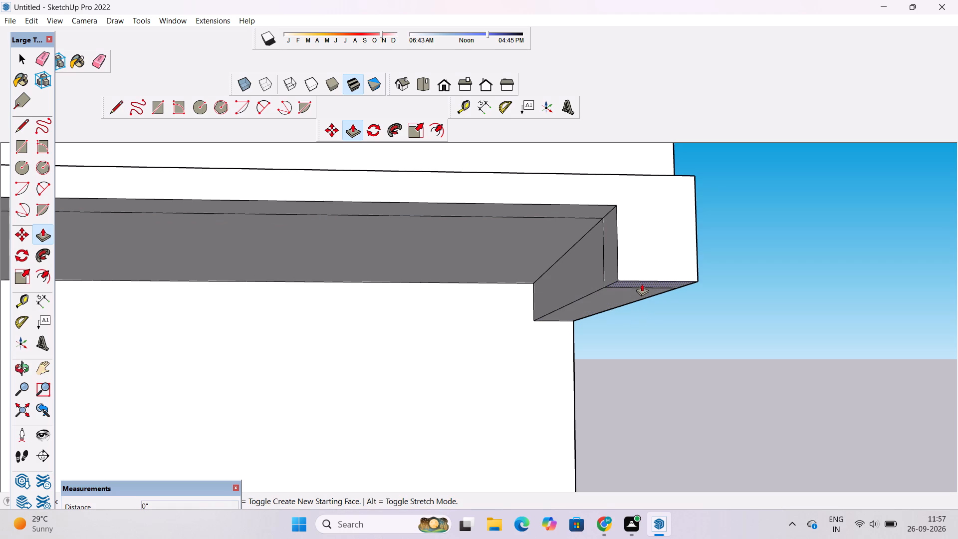
left_click(643, 284)
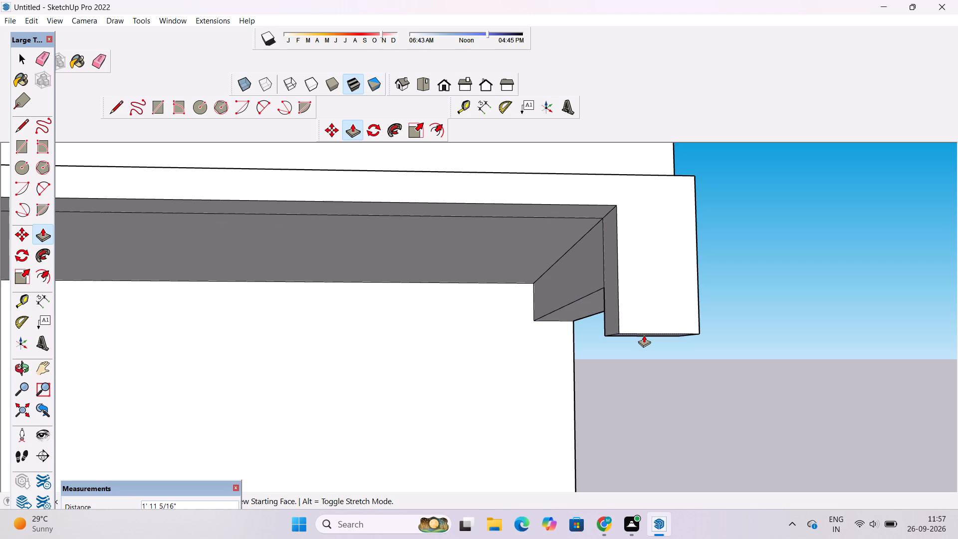
key("o")
left_click_drag(763, 319, 596, 360)
scroll(582, 359, "down", 4)
left_click_drag(581, 358, 496, 371)
left_click_drag(444, 371, 584, 325, "shift")
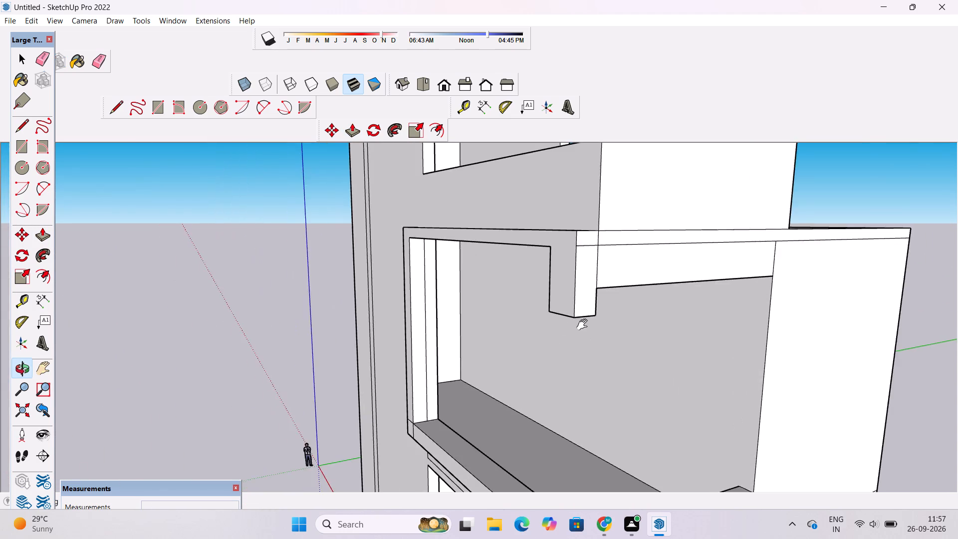
left_click_drag(584, 325, 572, 327, "shift")
scroll(584, 325, "up", 3)
left_click_drag(604, 332, 604, 258)
scroll(603, 249, "down", 5)
left_click_drag(614, 292, 618, 361)
left_click_drag(617, 368, 605, 305)
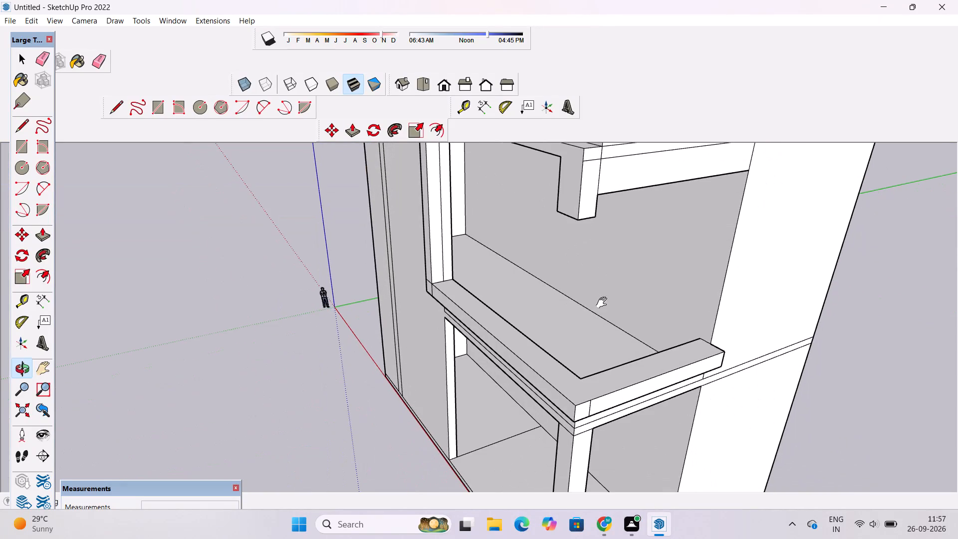
left_click_drag(586, 319, 615, 348)
left_click_drag(694, 383, 737, 395)
scroll(661, 325, "up", 1)
left_click_drag(654, 312, 642, 318, "shift")
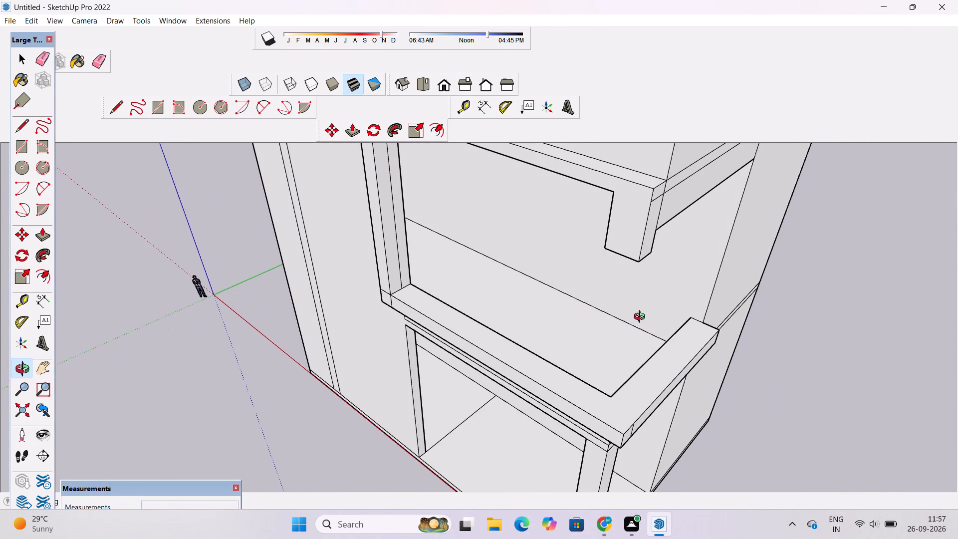
key("p")
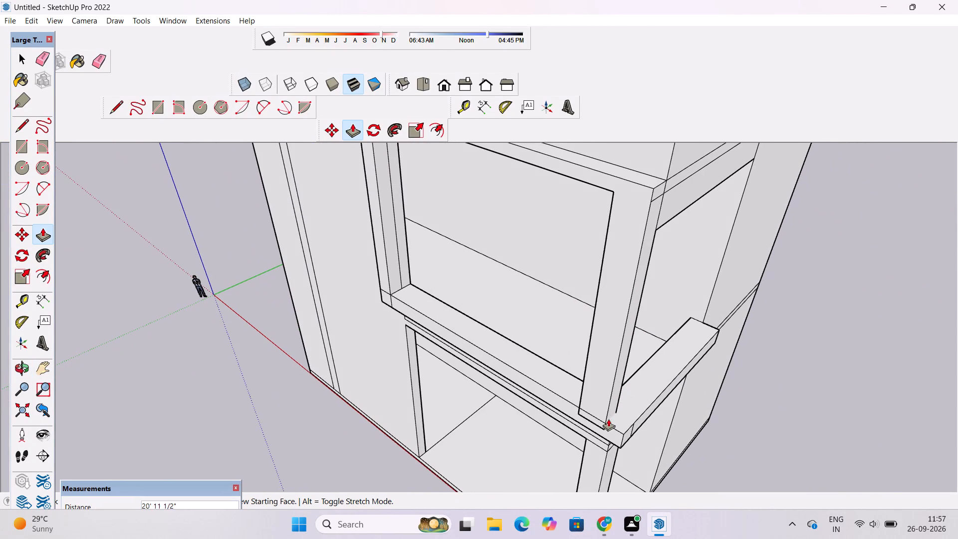
left_click(606, 420)
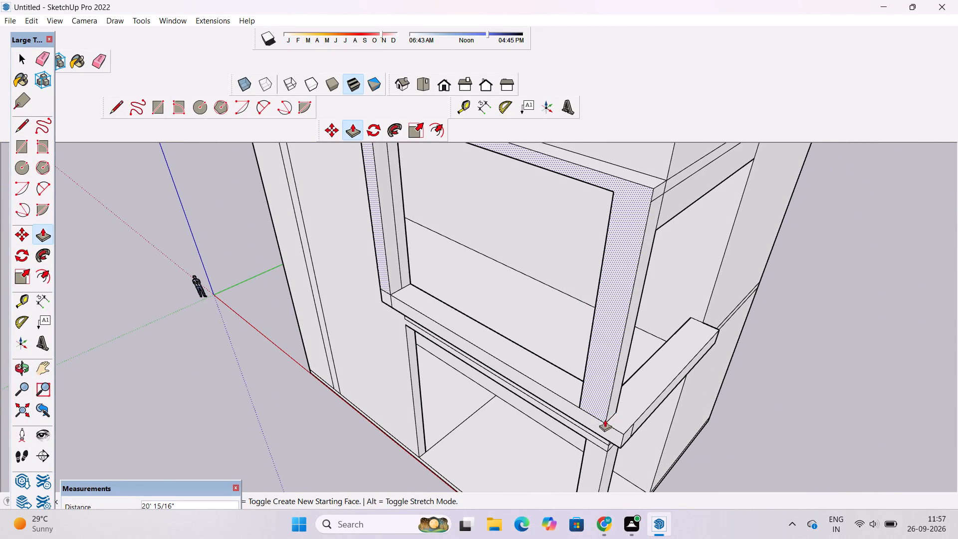
Examine the foot of the new corner post where it meets the lower band, from the front and the side.
key("o")
scroll(603, 412, "down", 2)
left_click_drag(580, 416, 697, 356)
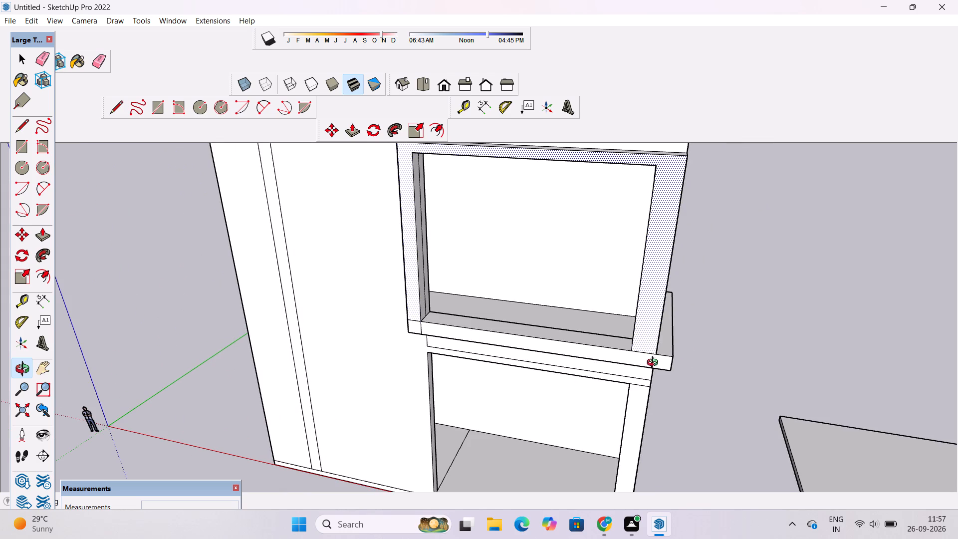
left_click_drag(613, 370, 675, 389, "shift")
scroll(663, 389, "up", 2)
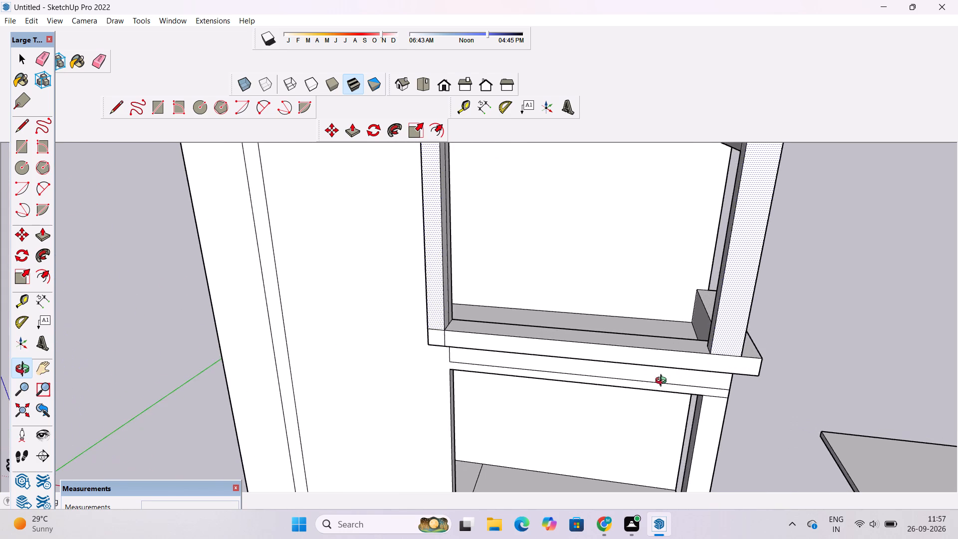
left_click_drag(663, 382, 776, 353)
left_click_drag(781, 312, 707, 363, "shift")
scroll(694, 333, "up", 3)
left_click_drag(697, 328, 677, 332)
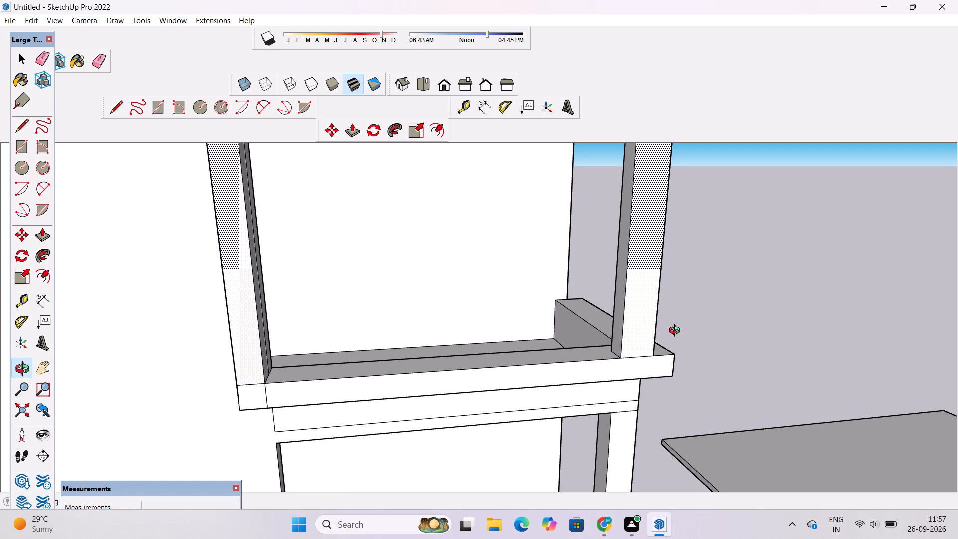
scroll(677, 332, "down", 2)
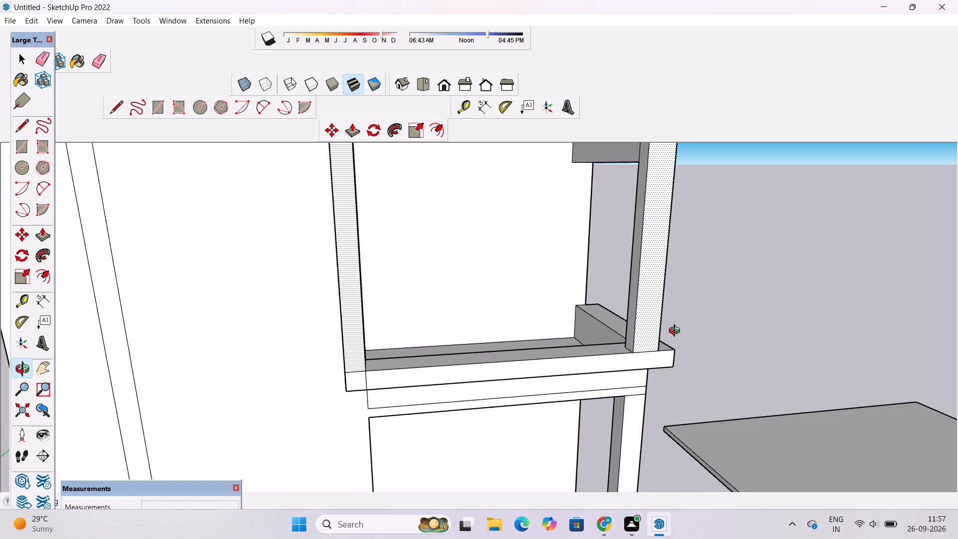
Erase the vertical line dividing the lower band's outer side face near the balcony's front corner.
left_click_drag(677, 353, 529, 369)
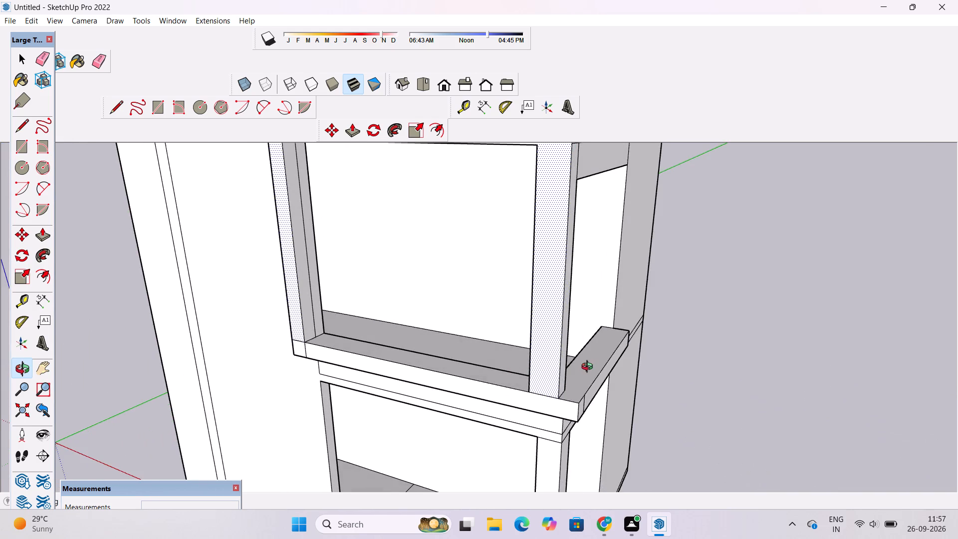
left_click_drag(594, 369, 573, 370)
scroll(540, 389, "up", 5)
left_click_drag(601, 403, 548, 406)
left_click_drag(525, 406, 658, 395, "shift")
left_click_drag(664, 410, 618, 392)
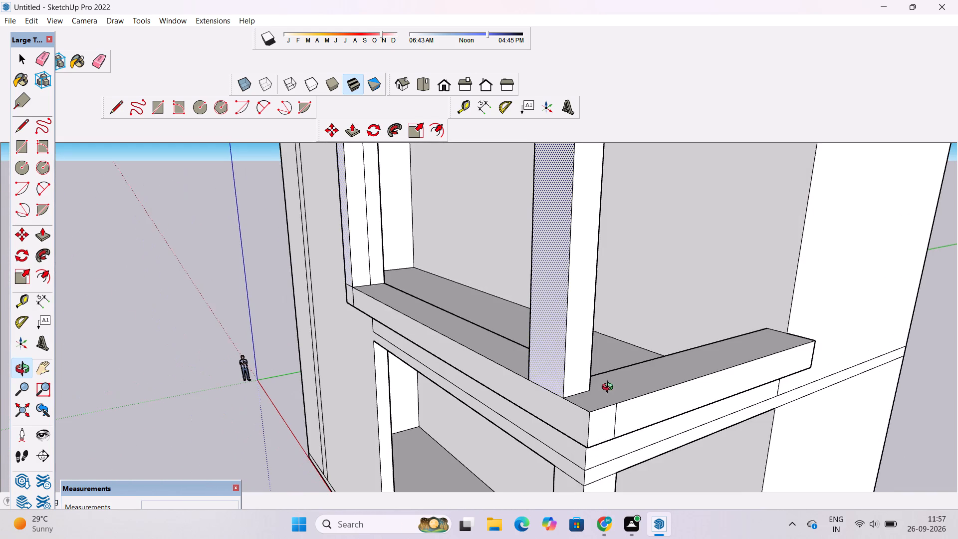
left_click_drag(621, 409, 608, 377)
scroll(598, 386, "up", 2)
key("p")
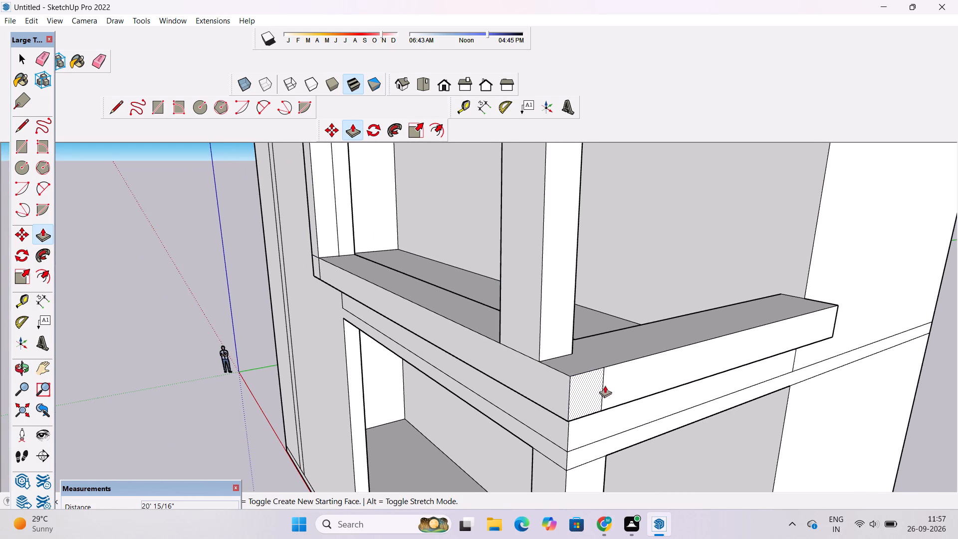
key("space")
key("e")
left_click_drag(633, 379, 594, 390)
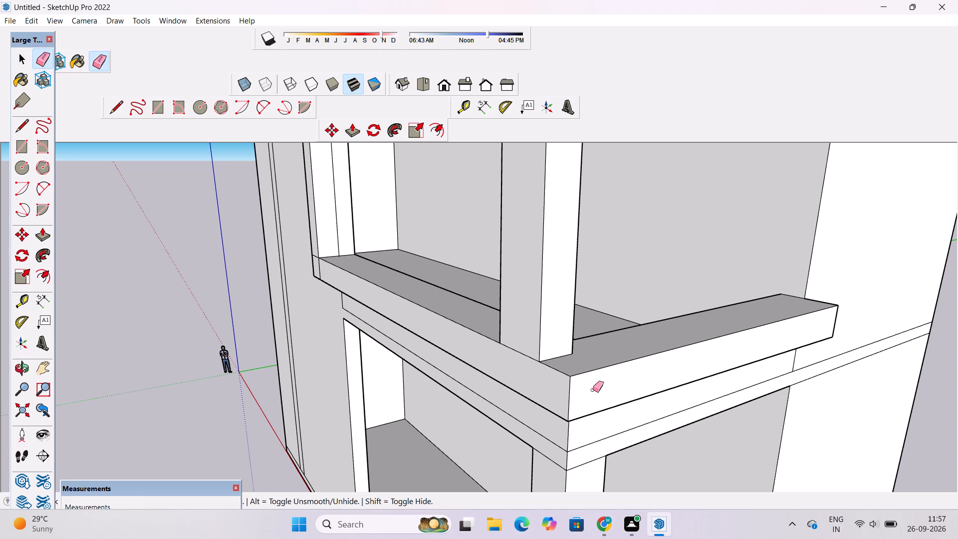
Push/pull the lower band's outer side face inward 2' to line up with the corner post.
key("p")
left_click(595, 380)
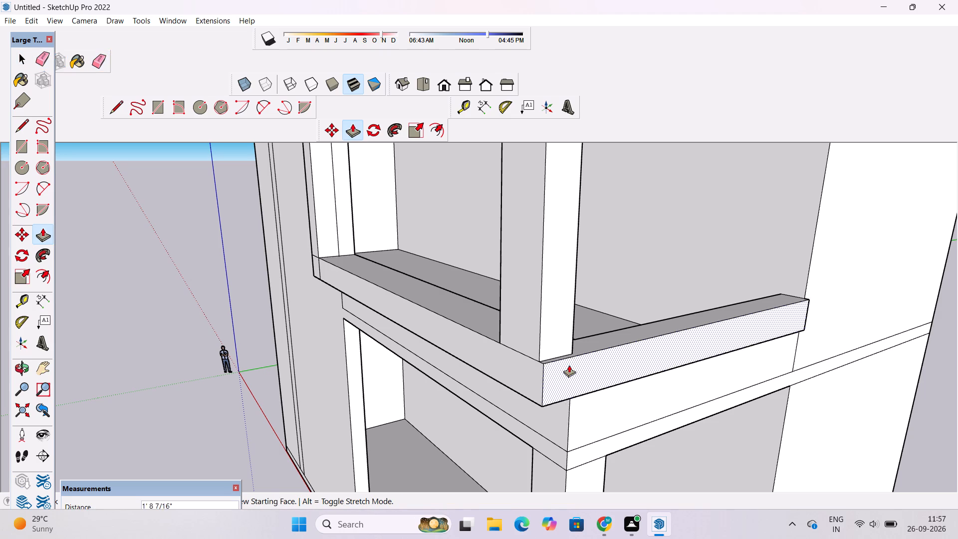
left_click(552, 359)
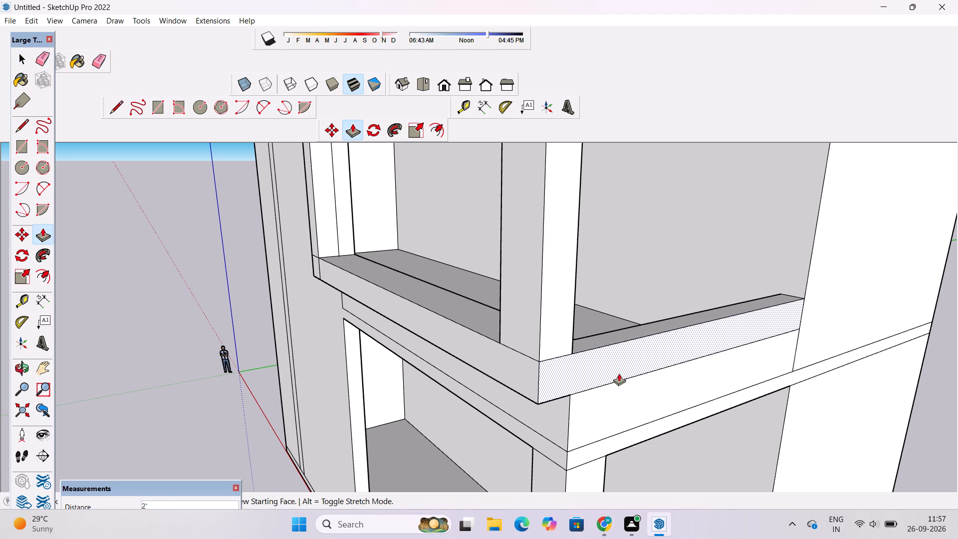
Push/pull the underside of the balcony frame's top front band down about 1' 6 5/8" to thicken the band.
key("o")
scroll(619, 377, "down", 6)
left_click_drag(689, 400, 900, 359)
scroll(900, 359, "down", 9)
scroll(831, 291, "up", 4)
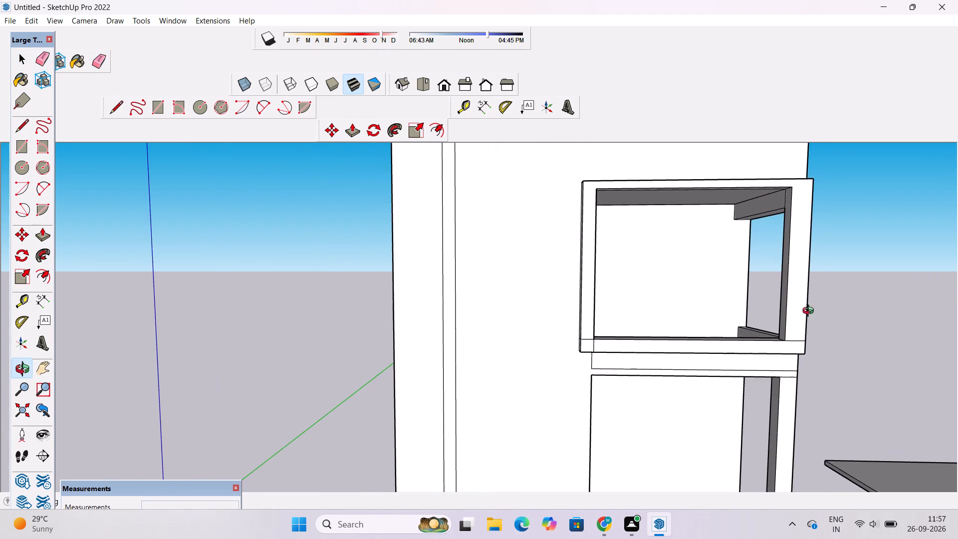
left_click_drag(791, 341, 793, 354)
scroll(799, 354, "up", 4)
scroll(799, 353, "down", 3)
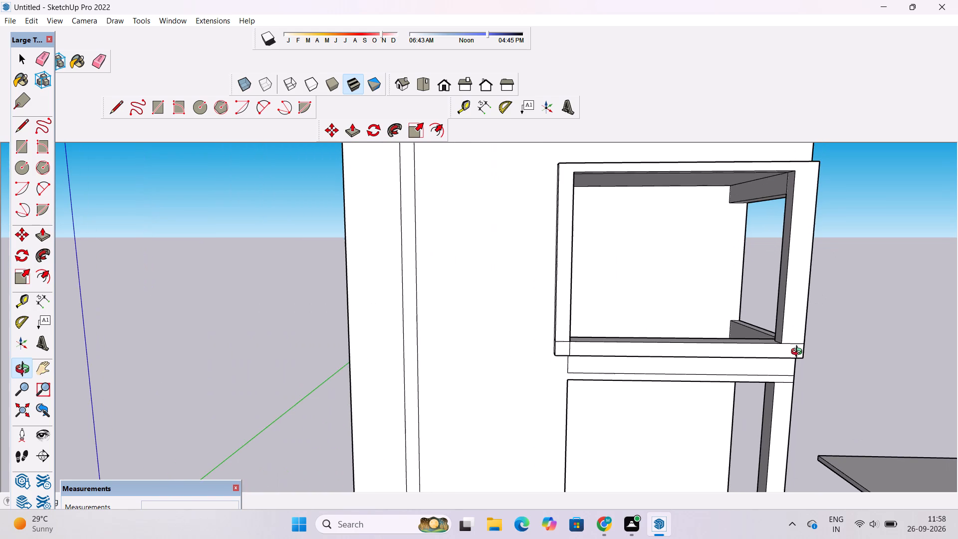
scroll(799, 353, "down", 1)
left_click_drag(799, 353, 799, 326)
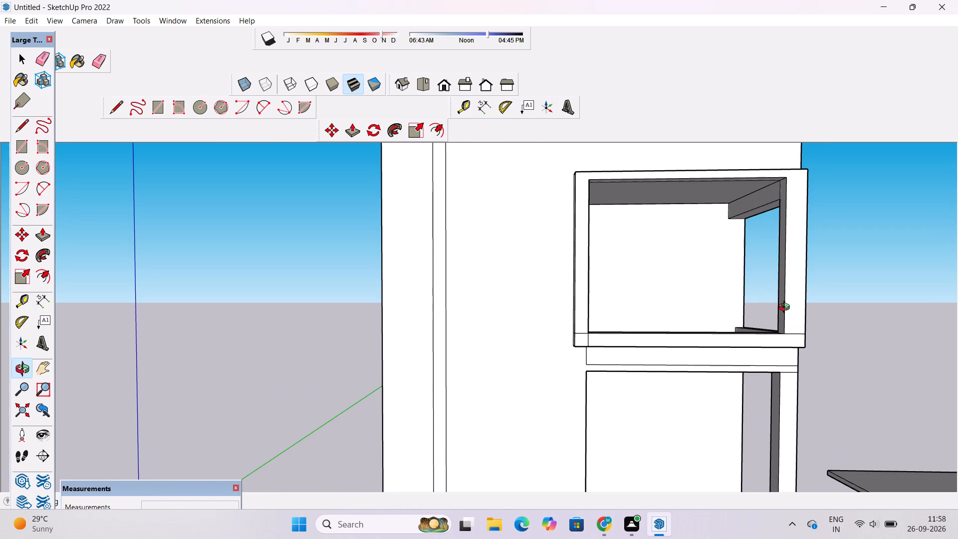
scroll(929, 28, "down", 4)
left_click_drag(731, 220, 738, 295, "shift")
scroll(737, 291, "up", 4)
left_click_drag(737, 293, 725, 181)
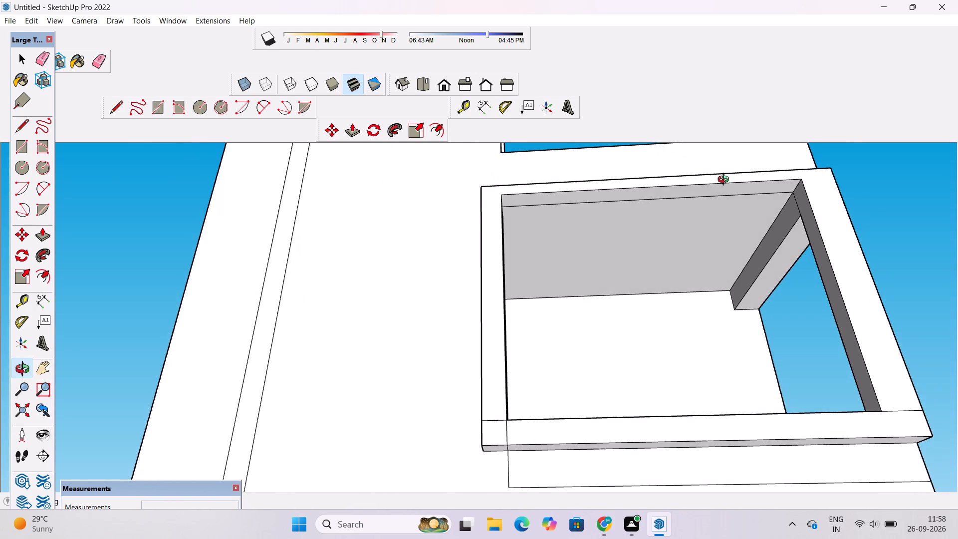
left_click_drag(725, 181, 728, 182)
scroll(665, 194, "up", 3)
key("p")
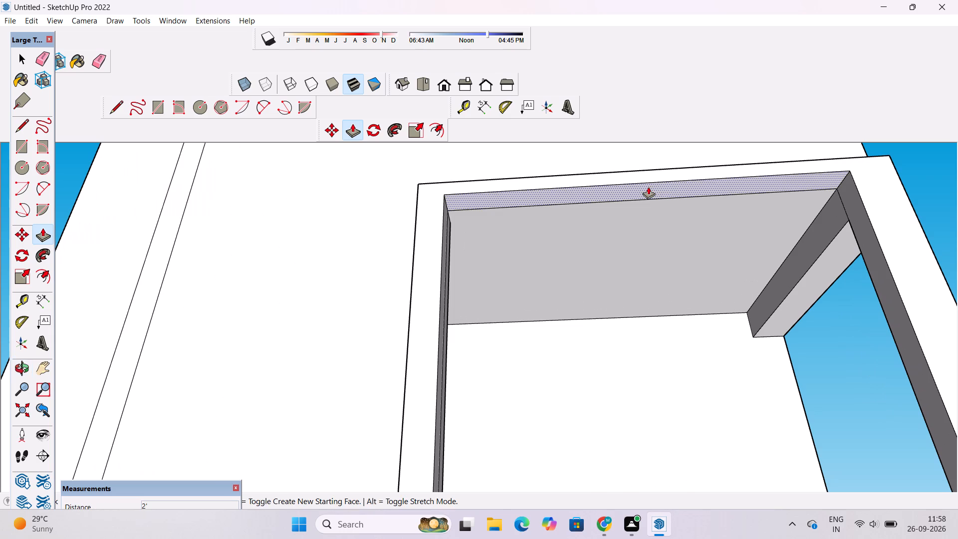
left_click(650, 187)
left_click(649, 196)
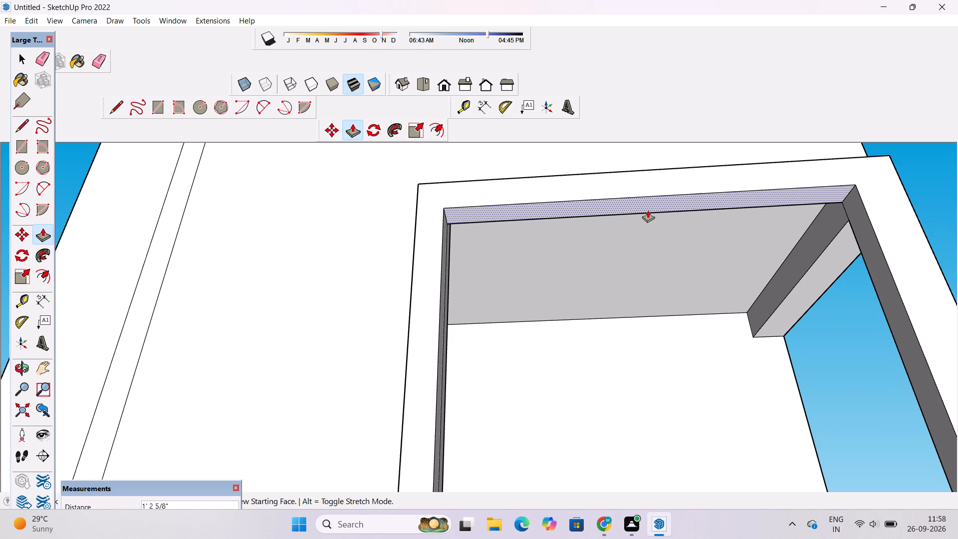
scroll(644, 214, "down", 1)
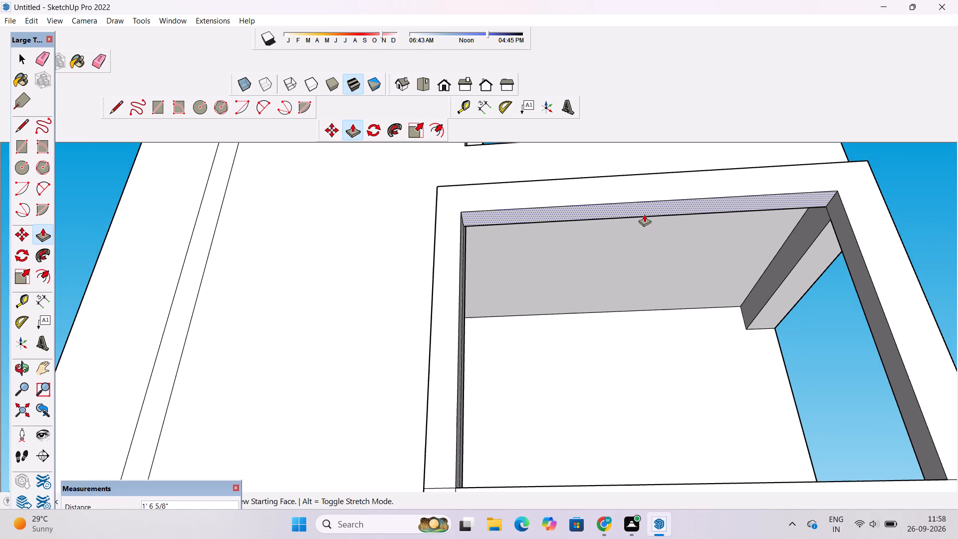
left_click(644, 214)
Erase the vertical and horizontal seam lines where the frame's wall-side post meets the lower band on the front face.
key("o")
scroll(644, 213, "down", 5)
left_click_drag(653, 214, 675, 290)
scroll(673, 274, "down", 4)
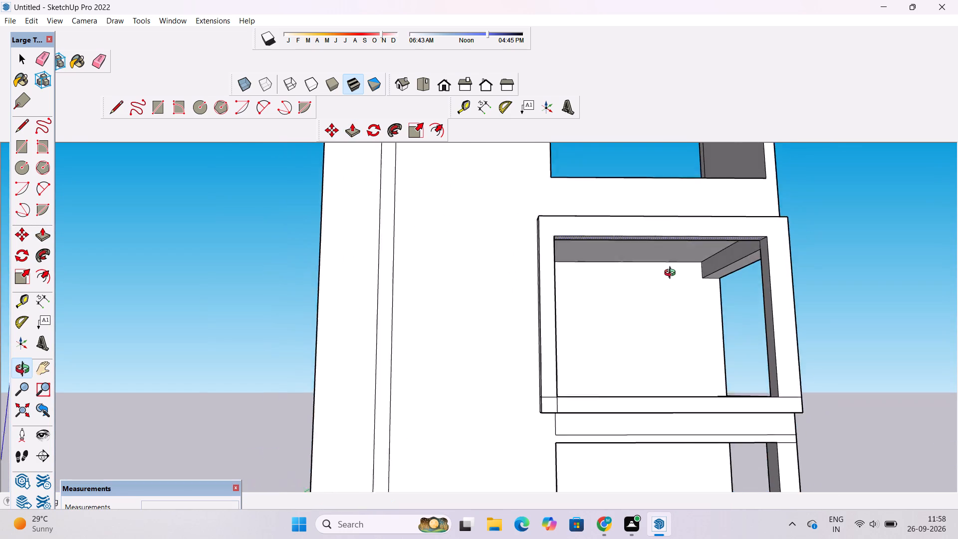
scroll(672, 274, "down", 4)
left_click_drag(702, 280, 666, 266, "shift")
scroll(591, 308, "up", 7)
left_click_drag(574, 330, 574, 348)
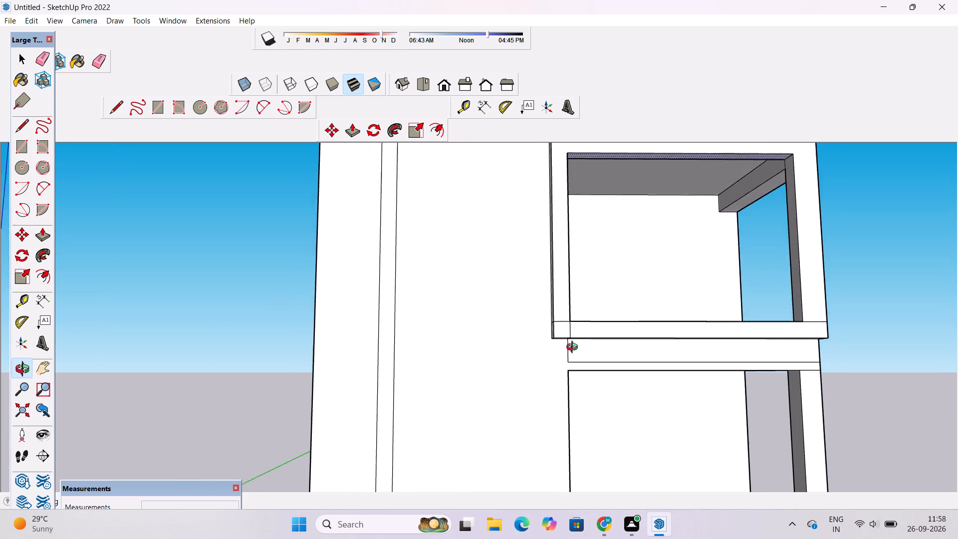
left_click_drag(574, 348, 574, 356)
scroll(572, 342, "up", 5)
left_click(572, 335, "shift")
key("e")
scroll(570, 329, "up", 5)
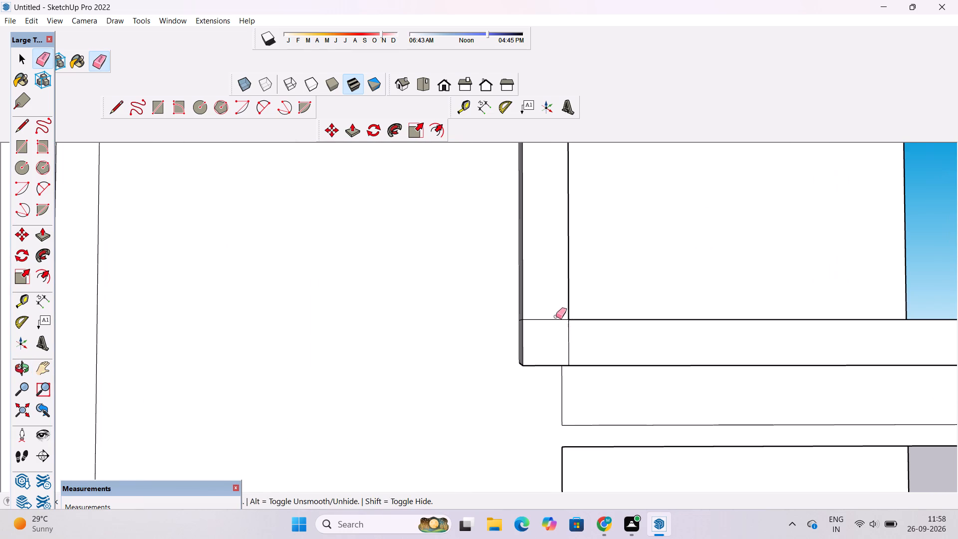
left_click_drag(564, 323, 567, 330)
left_click_drag(567, 327, 573, 340)
left_click_drag(536, 311, 537, 327)
left_click(537, 327)
Erase the seam lines at the foot of the outer corner post, on the frame's front face and side face.
key("o")
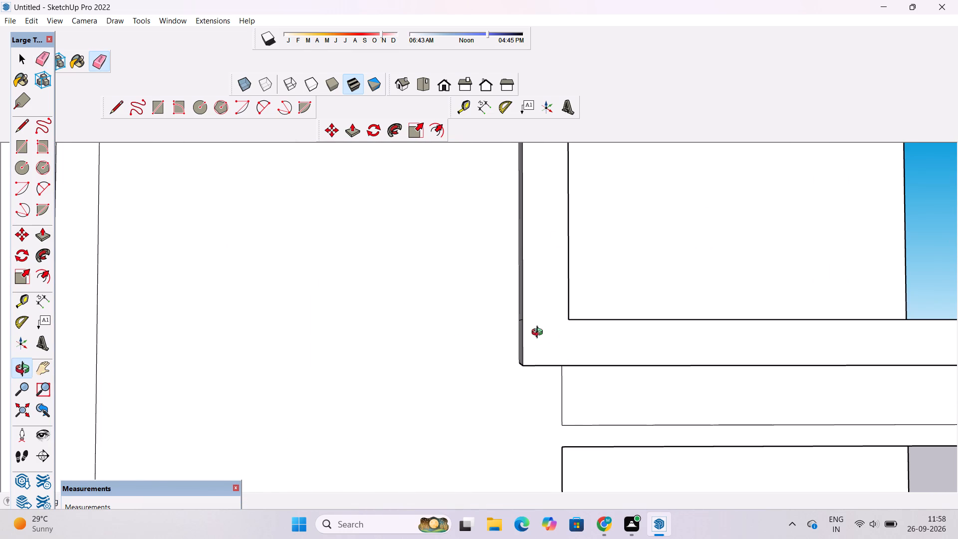
scroll(454, 332, "down", 7)
left_click_drag(454, 332, 571, 385)
left_click_drag(640, 371, 483, 365)
scroll(479, 363, "down", 5)
left_click_drag(506, 363, 282, 393, "shift")
scroll(338, 394, "up", 3)
left_click_drag(382, 435, 418, 416)
scroll(458, 403, "up", 4)
left_click_drag(539, 405, 414, 382, "shift")
left_click_drag(371, 382, 461, 383)
scroll(462, 381, "up", 3)
key("e")
left_click_drag(447, 344, 447, 367)
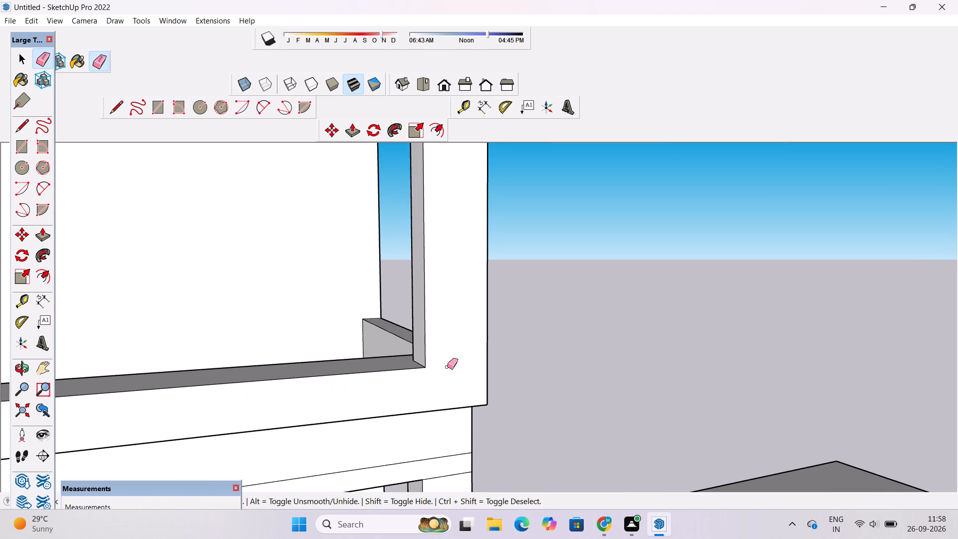
key("o")
left_click_drag(556, 367, 215, 387)
left_click_drag(343, 360, 352, 375, "shift")
key("e")
left_click_drag(364, 349, 364, 360)
Examine the cleaned balcony frame and the floor strip beneath it in relation to the whole front facade.
key("o")
scroll(364, 360, "down", 7)
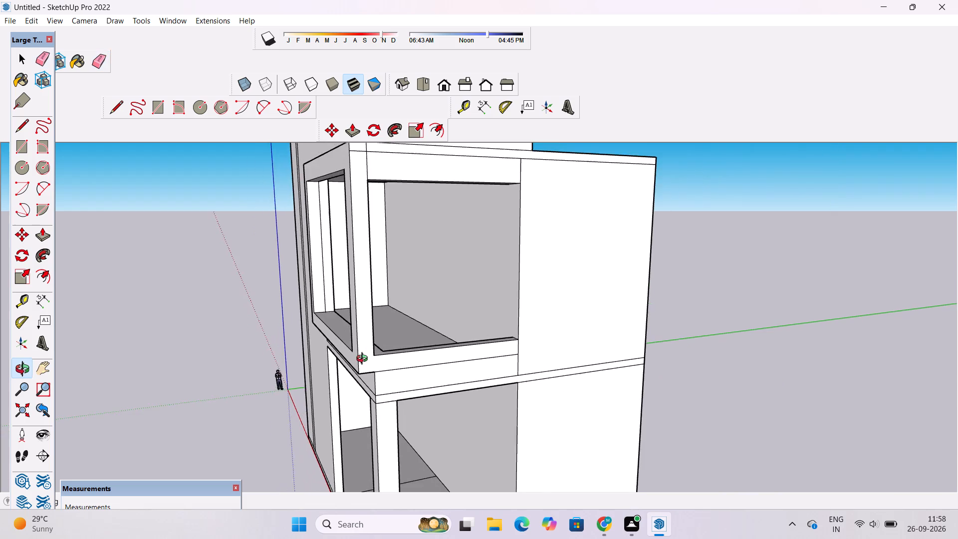
scroll(364, 360, "down", 5)
left_click_drag(298, 392, 404, 396)
left_click_drag(428, 397, 497, 404)
left_click(503, 404)
left_click_drag(509, 403, 549, 382)
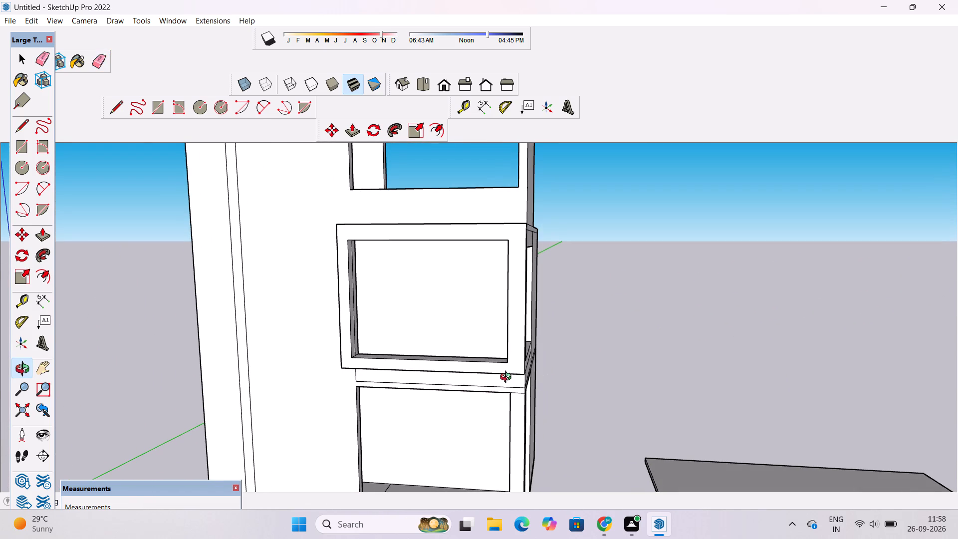
scroll(493, 377, "up", 2)
left_click_drag(483, 402, 542, 336)
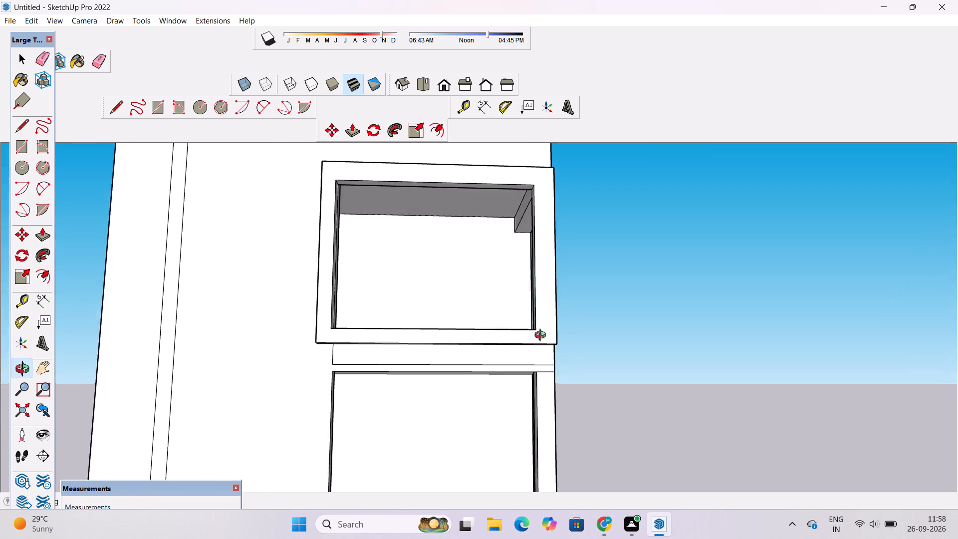
left_click_drag(542, 336, 563, 303)
left_click(563, 303)
left_click_drag(565, 307, 557, 356)
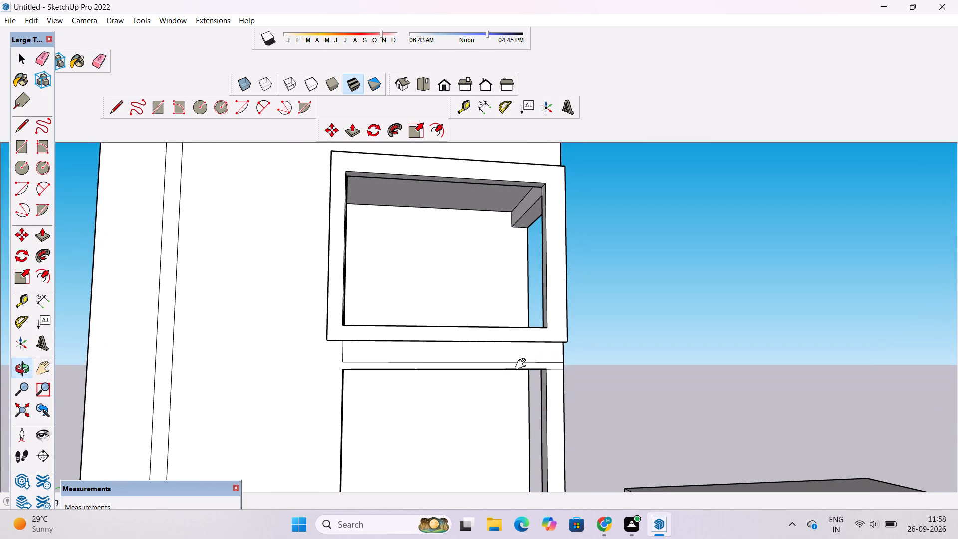
left_click_drag(521, 364, 527, 345, "shift")
scroll(527, 345, "down", 1)
left_click_drag(527, 345, 522, 372)
left_click(521, 375)
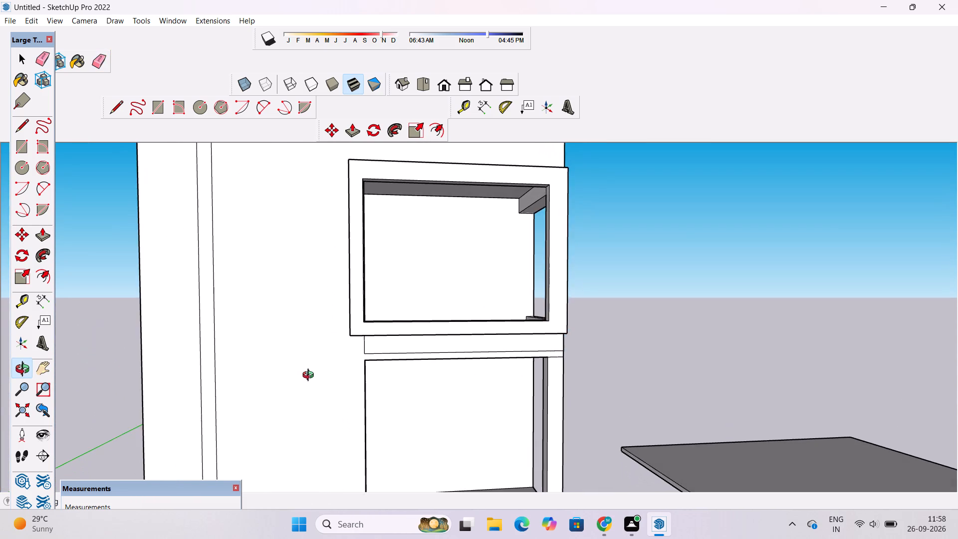
scroll(310, 376, "up", 2)
left_click(351, 373)
scroll(352, 377, "down", 5)
left_click_drag(350, 370, 345, 384, "shift")
scroll(345, 384, "down", 3)
left_click_drag(344, 384, 344, 396, "shift")
scroll(372, 397, "up", 5)
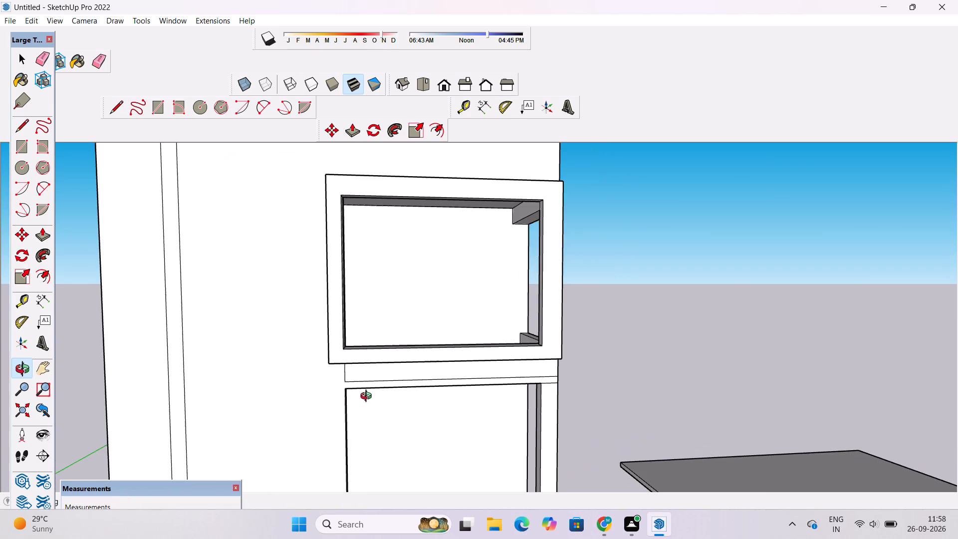
left_click_drag(353, 400, 356, 391, "shift")
scroll(359, 392, "down", 3)
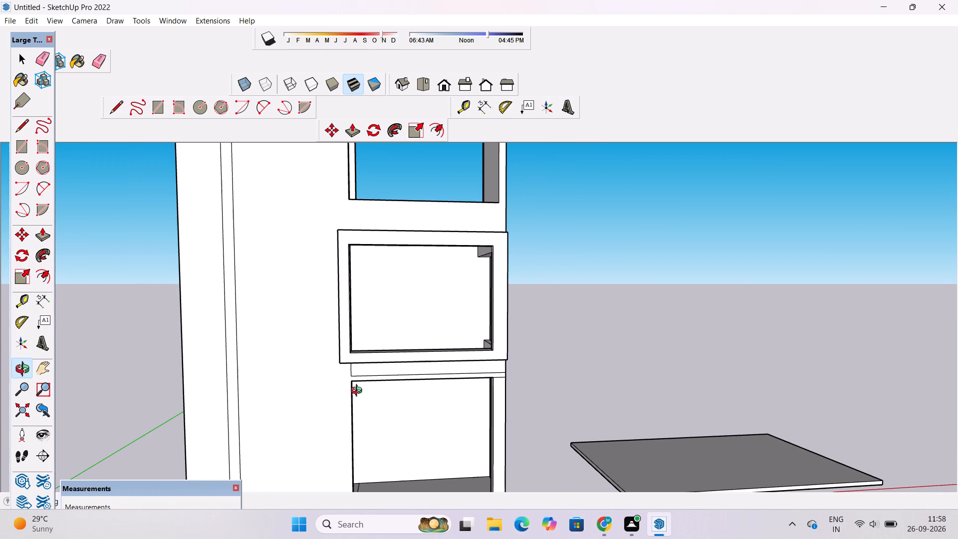
left_click_drag(360, 397, 356, 390, "shift")
scroll(357, 385, "down", 2)
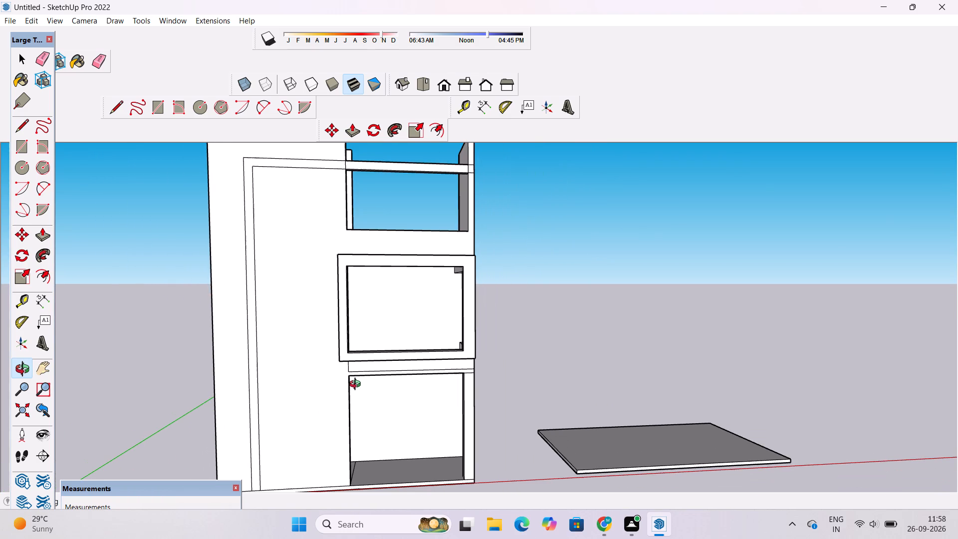
left_click_drag(348, 392, 346, 380, "shift")
left_click_drag(346, 380, 347, 391)
scroll(347, 391, "down", 1)
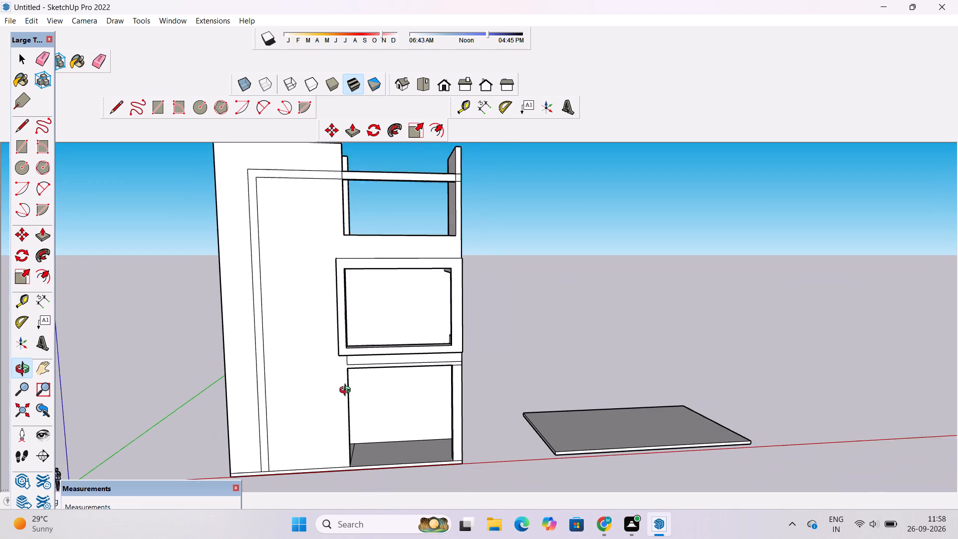
scroll(347, 391, "down", 1)
left_click_drag(347, 386, 346, 393)
scroll(344, 391, "up", 1)
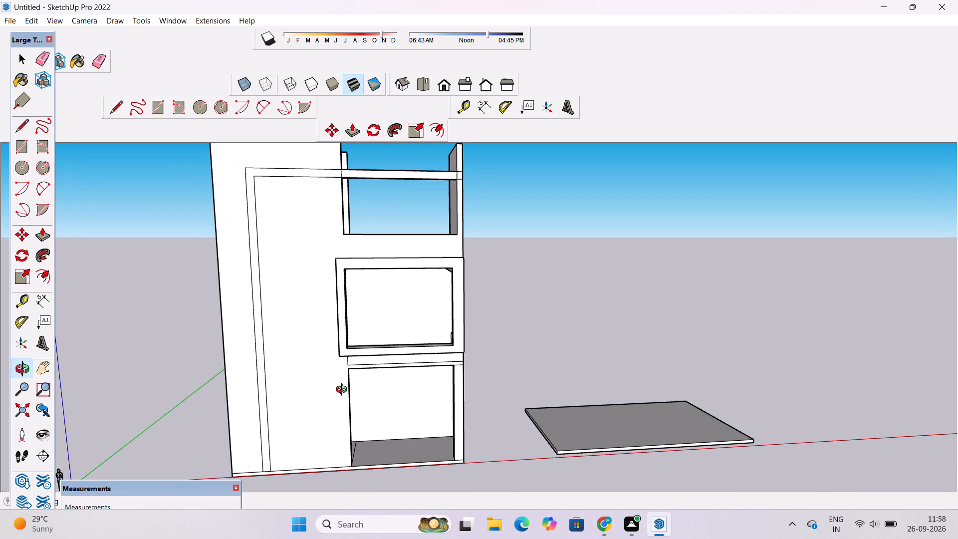
left_click_drag(325, 400, 325, 391)
left_click_drag(325, 391, 307, 402, "shift")
scroll(306, 403, "up", 1)
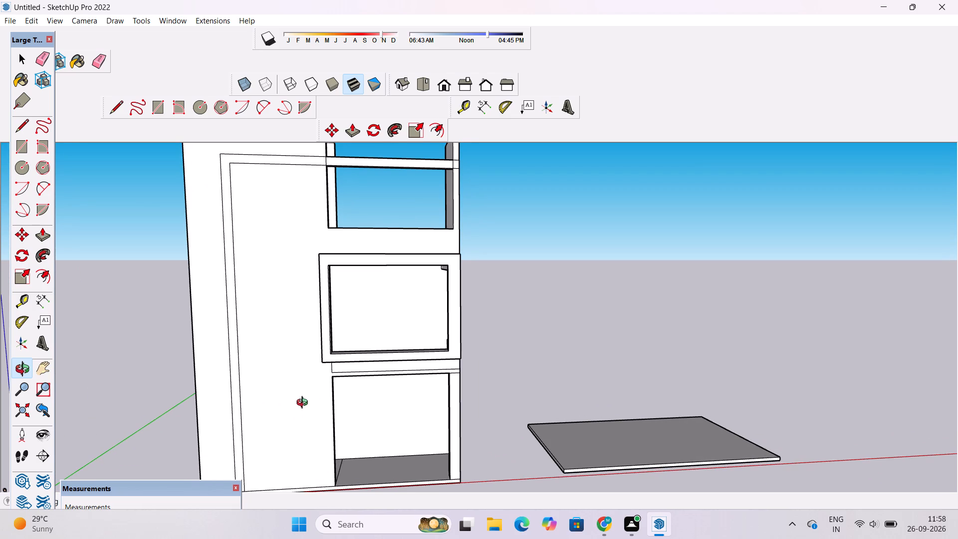
left_click(304, 405, "shift")
left_click_drag(309, 416, 312, 399)
Draw a 4' horizontal line on the front wall, extending outward from the lower wall-side corner of the strip beneath the balcony.
scroll(331, 371, "up", 5)
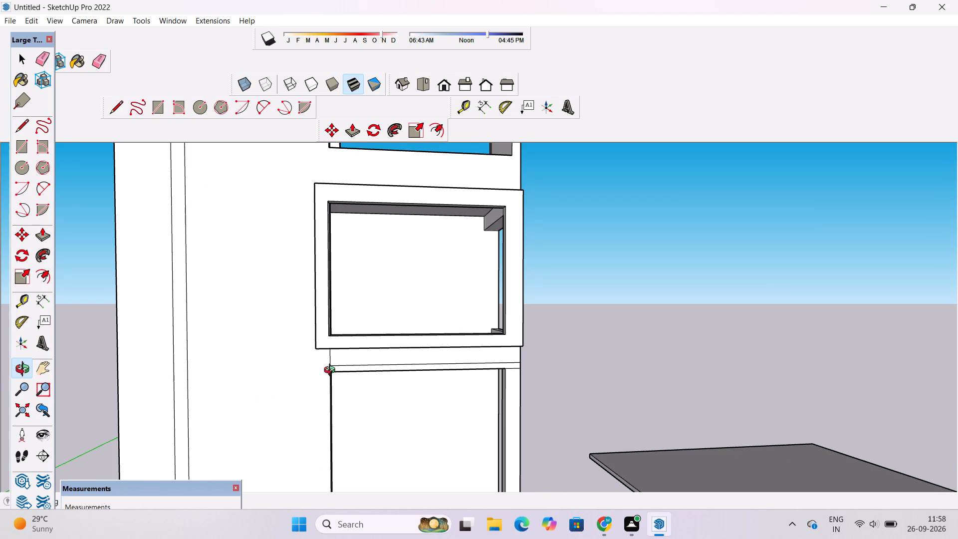
scroll(332, 371, "up", 3)
left_click_drag(332, 371, 325, 373, "shift")
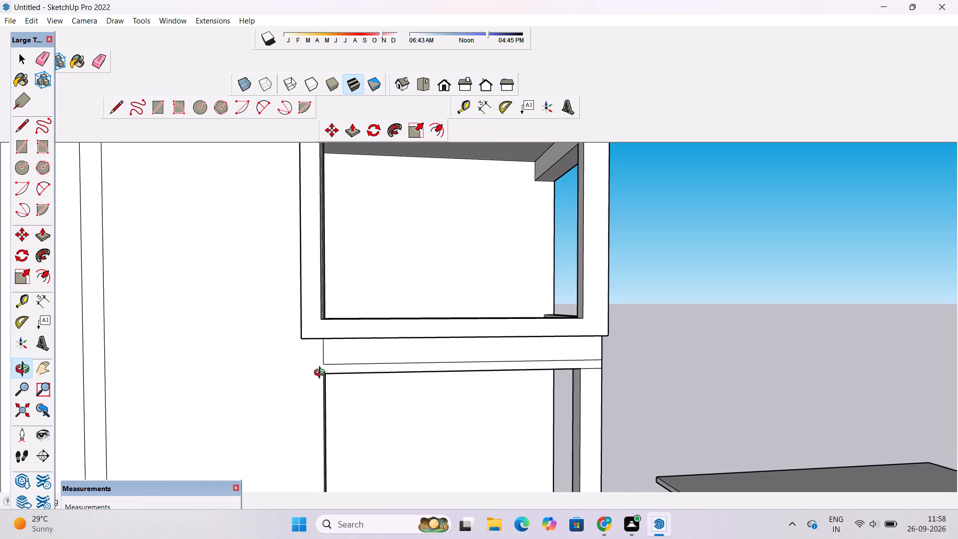
scroll(321, 374, "up", 1)
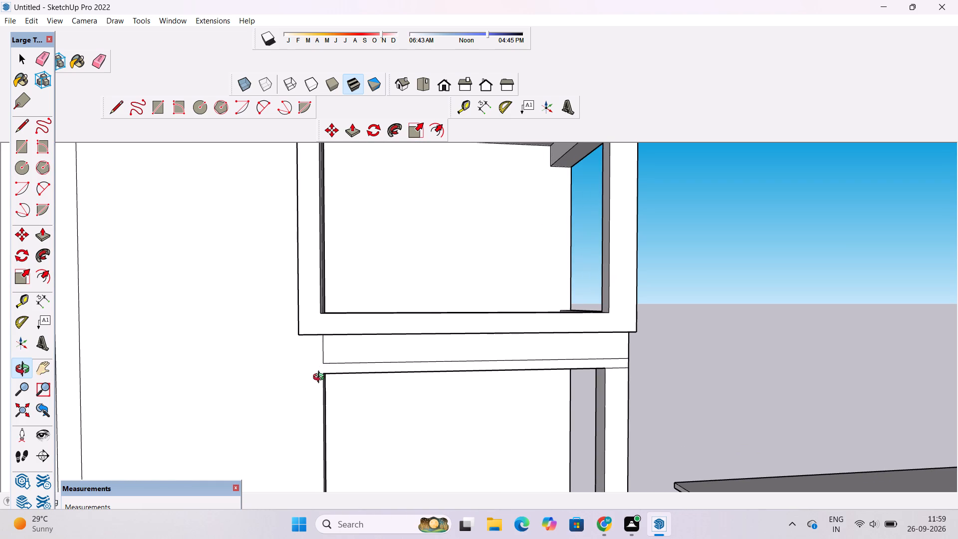
left_click(321, 378, "shift")
scroll(318, 382, "down", 2)
left_click_drag(319, 376, 316, 401)
left_click_drag(311, 406, 310, 406, "shift")
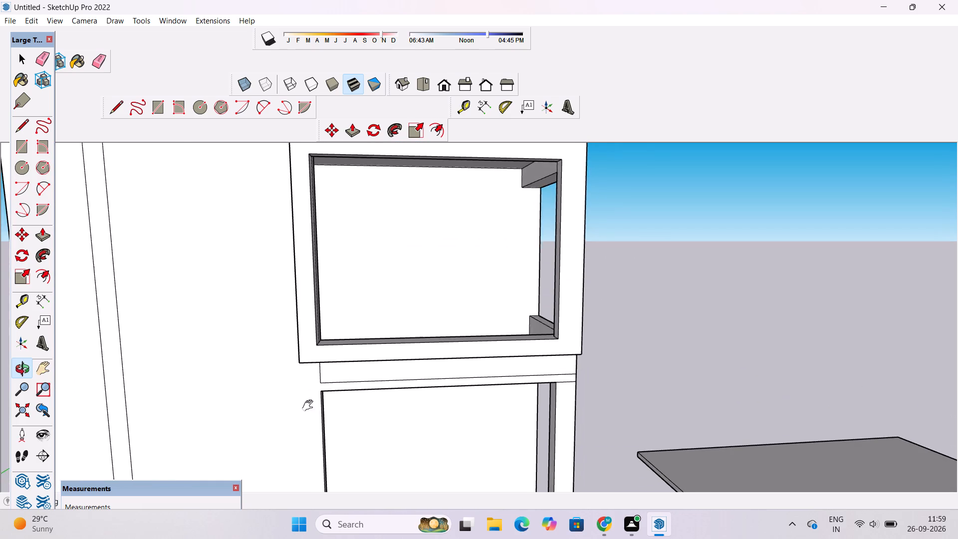
left_click_drag(310, 406, 320, 388, "shift")
scroll(338, 369, "up", 3)
key("l")
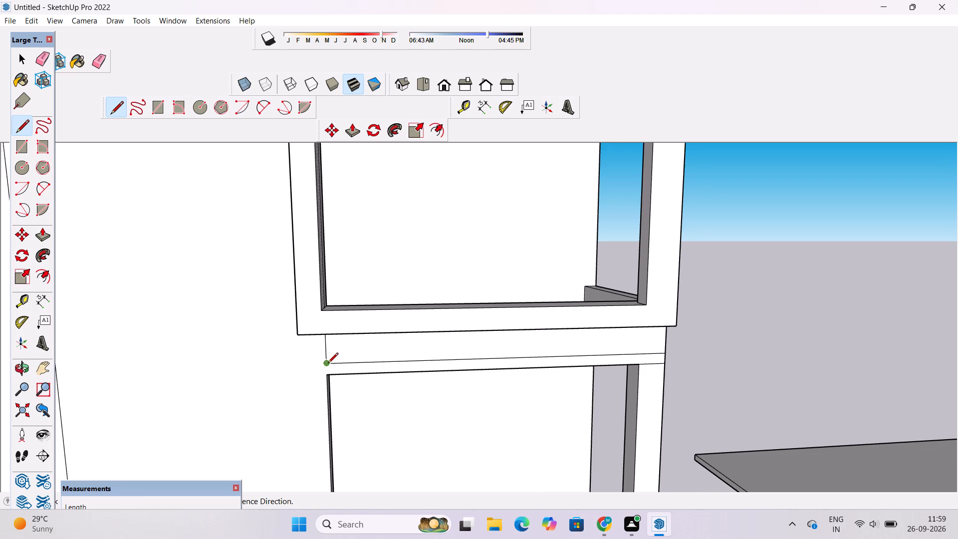
left_click(328, 364)
scroll(328, 364, "down", 6)
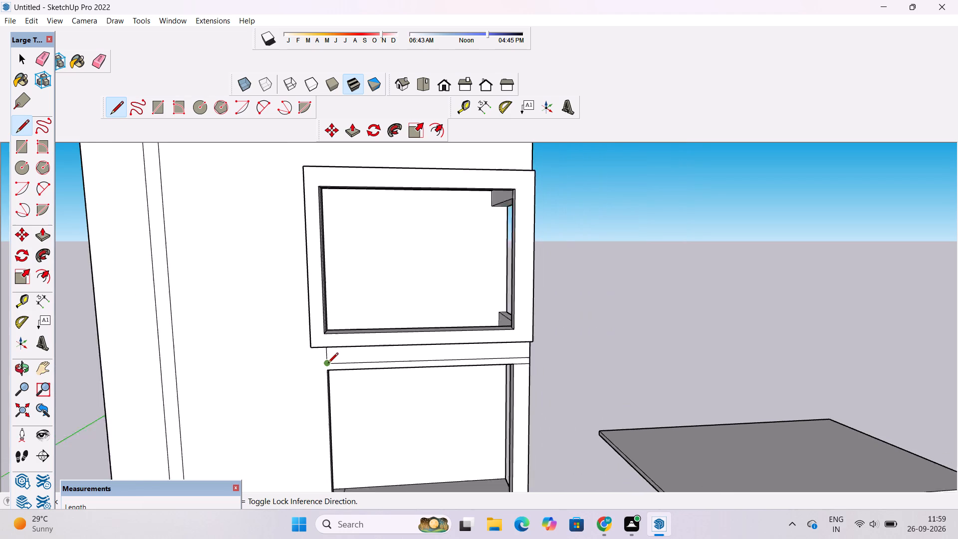
scroll(328, 364, "down", 2)
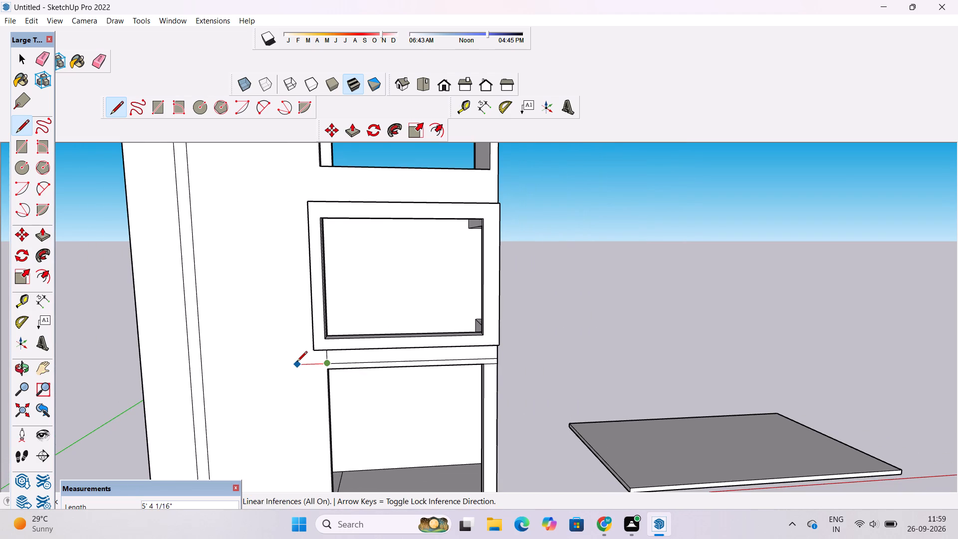
scroll(297, 362, "down", 1)
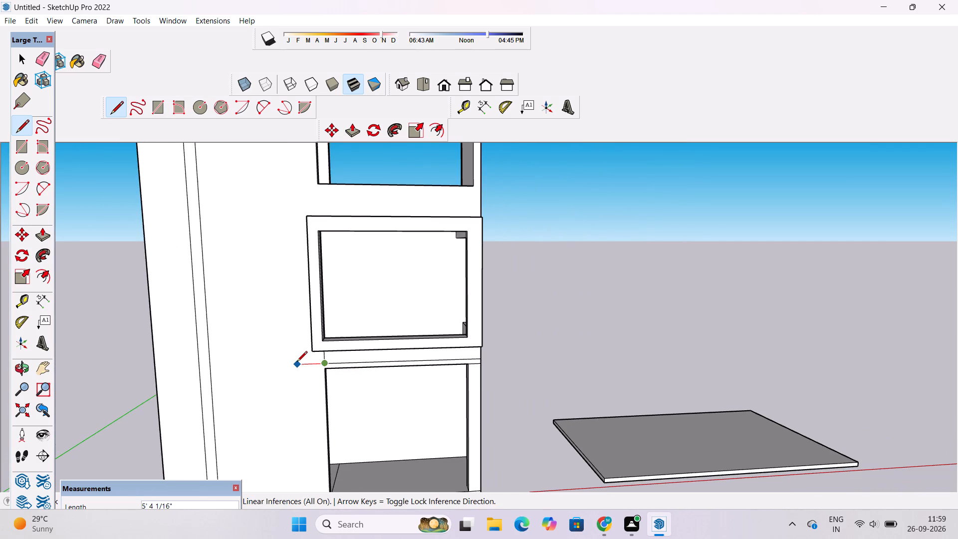
scroll(297, 362, "up", 4)
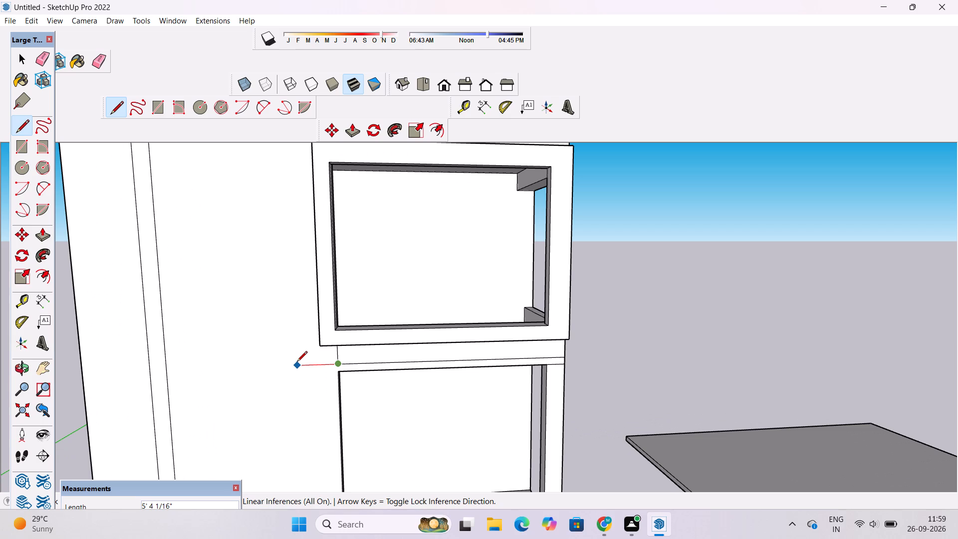
key("4")
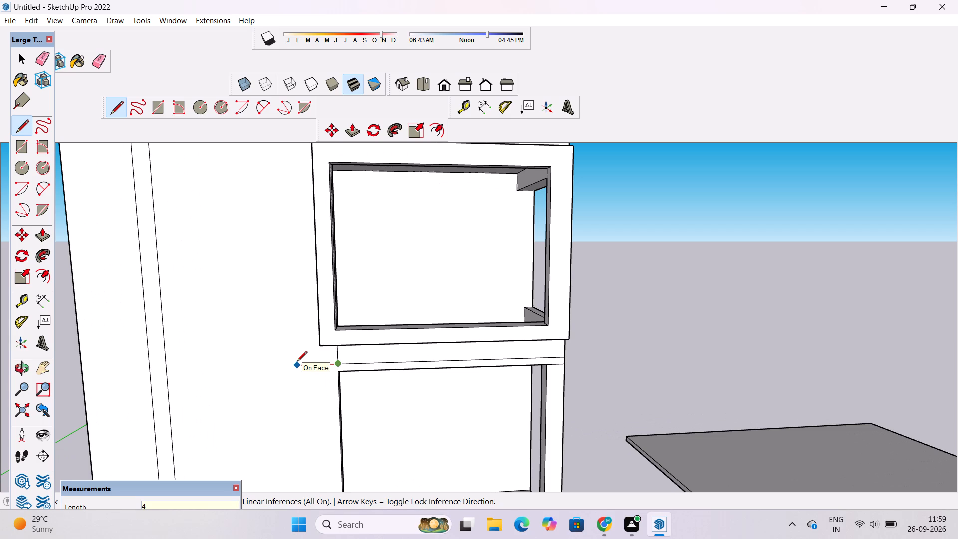
key("apostrophe")
key("Return")
Draw a vertical line about 29' long from the new line's outer end down to the base strip's top edge.
scroll(301, 361, "down", 10)
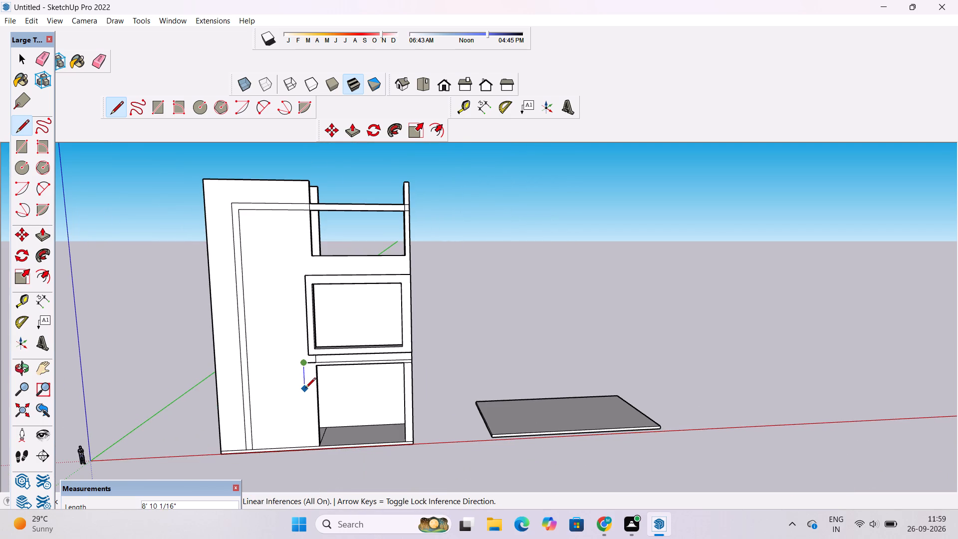
scroll(305, 405, "down", 4)
scroll(307, 429, "up", 7)
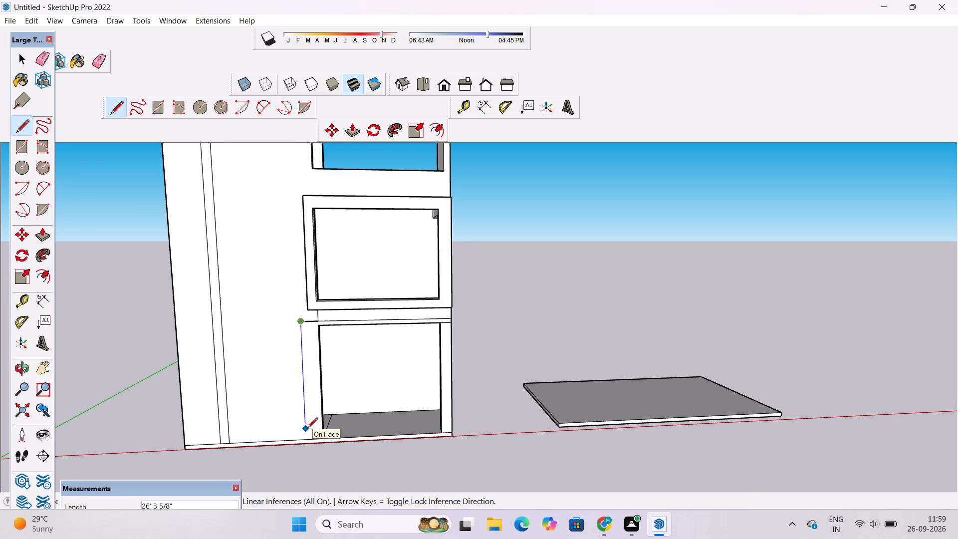
scroll(307, 433, "down", 9)
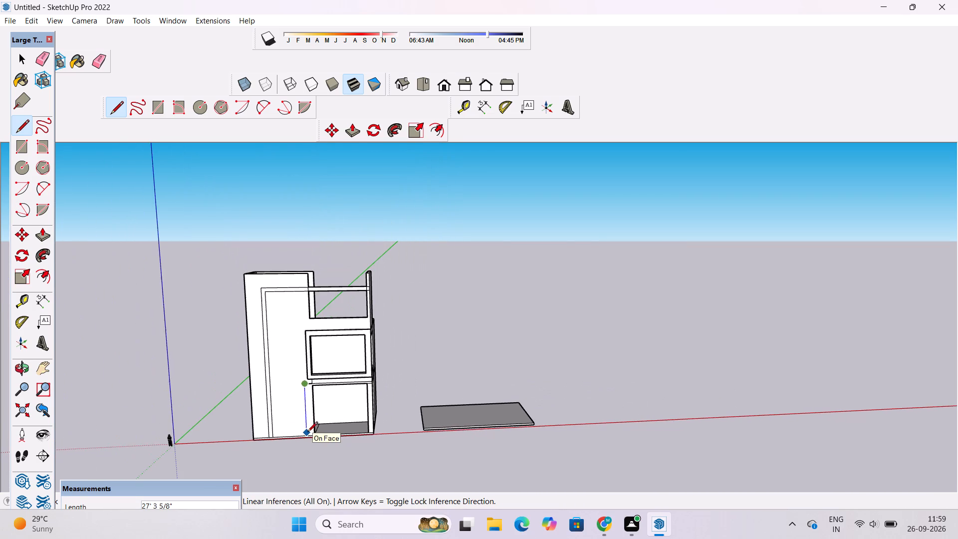
scroll(307, 435, "up", 6)
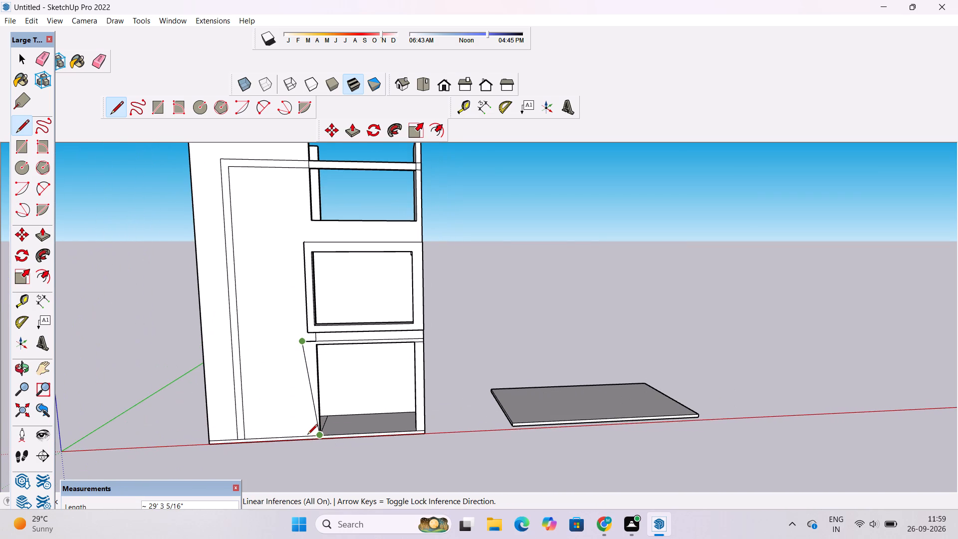
scroll(300, 438, "up", 8)
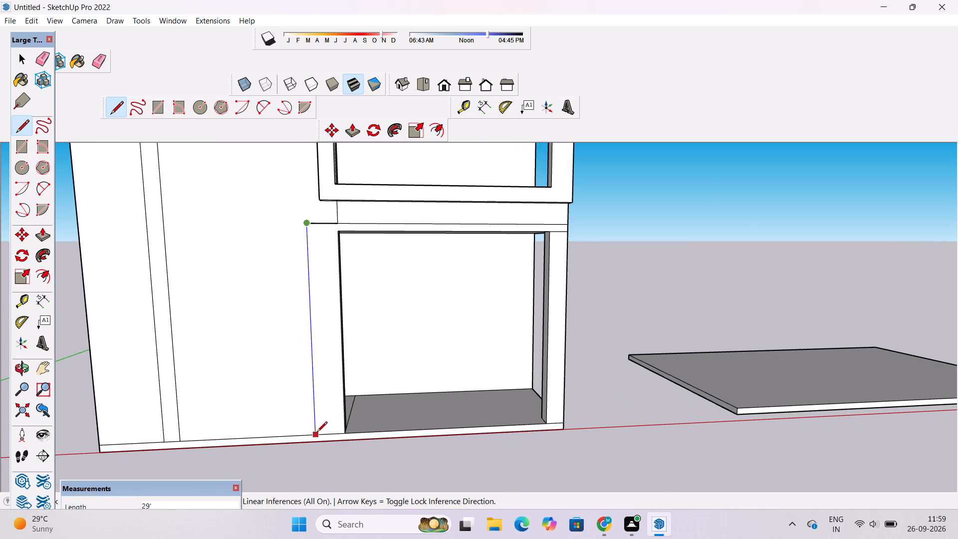
scroll(316, 435, "up", 4)
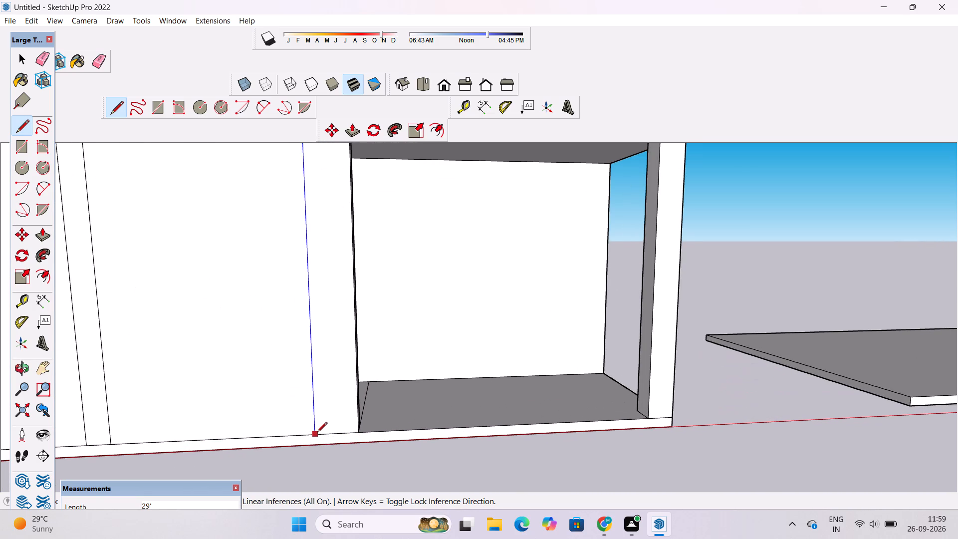
left_click(316, 434)
key("space")
Erase the short vertical line between the balcony frame's underside and the new outline above the ground-floor opening.
type("o")
scroll(315, 434, "down", 2)
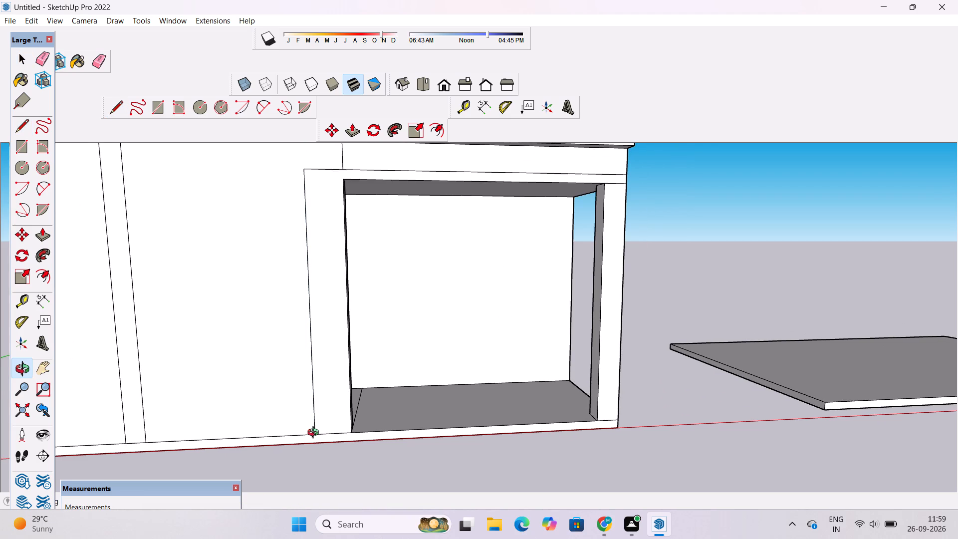
left_click_drag(313, 435, 312, 444, "shift")
scroll(312, 440, "down", 4)
scroll(321, 335, "up", 4)
scroll(346, 218, "up", 2)
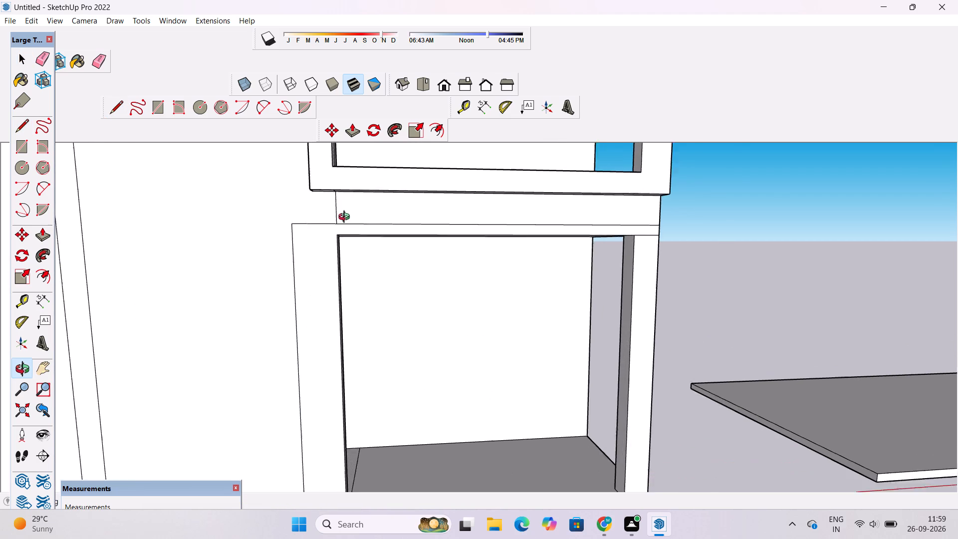
scroll(346, 218, "up", 1)
left_click_drag(343, 205, 332, 256, "shift")
scroll(332, 257, "up", 5)
key("e")
left_click_drag(330, 252, 312, 276)
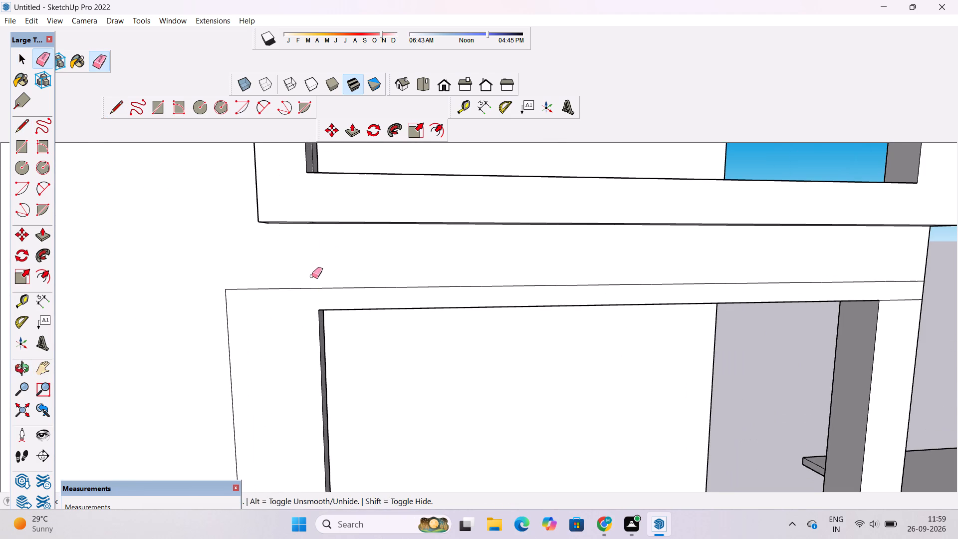
Erase the short seam line across the underside of the balcony frame near its wall-side end.
key("o")
scroll(312, 276, "down", 5)
left_click_drag(215, 307, 307, 240)
scroll(406, 246, "up", 3)
left_click_drag(564, 253, 541, 262)
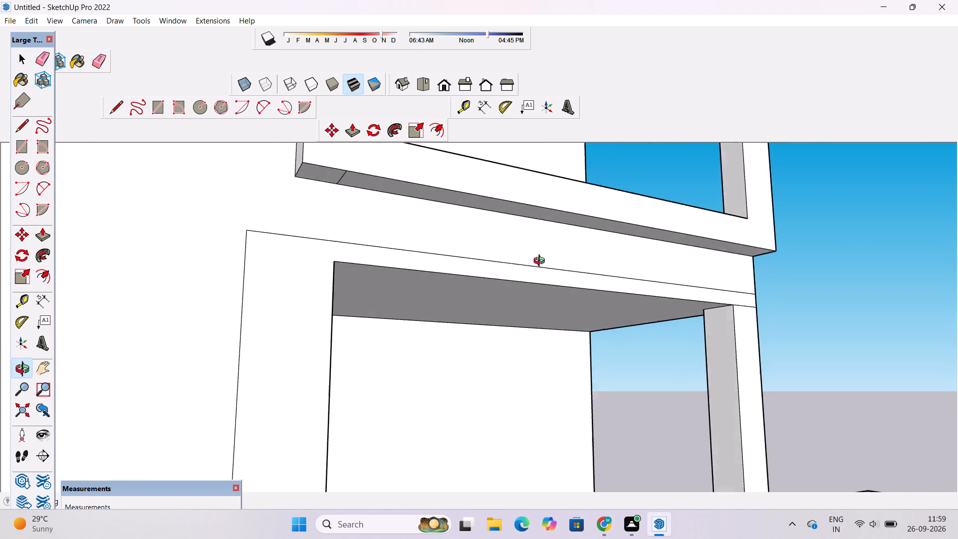
left_click_drag(541, 262, 455, 263)
left_click_drag(451, 263, 446, 262)
left_click_drag(294, 242, 321, 316, "shift")
left_click_drag(297, 303, 281, 213)
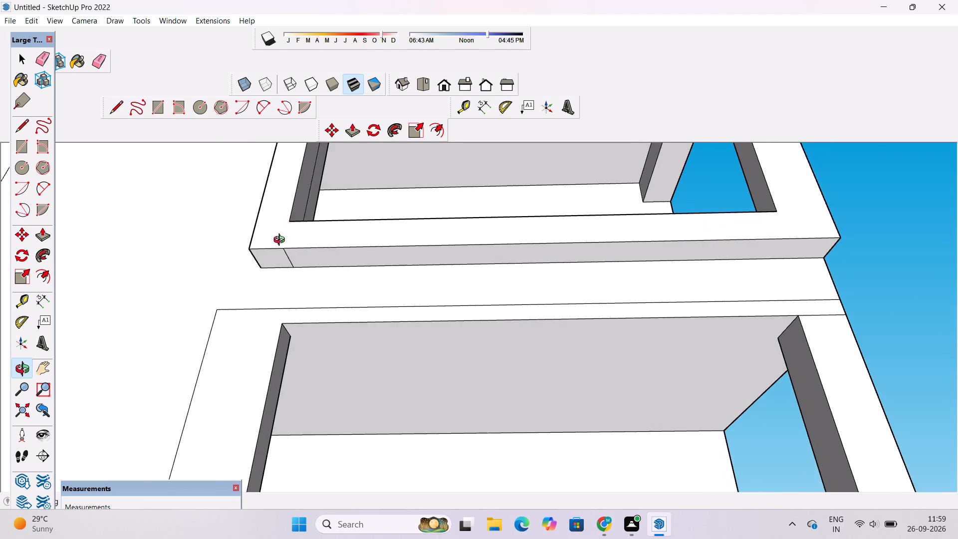
scroll(281, 251, "up", 10)
key("e")
scroll(285, 254, "up", 4)
left_click_drag(302, 249, 294, 267)
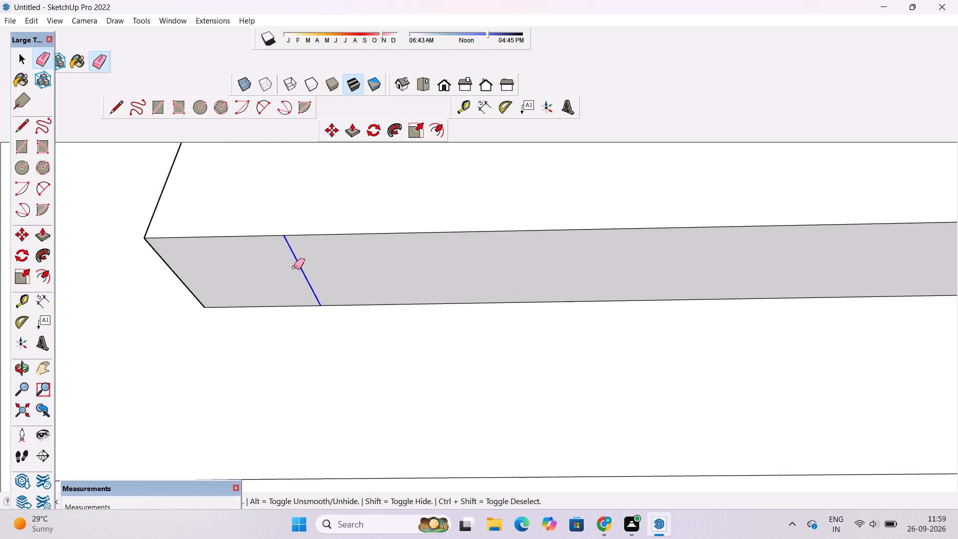
left_click_drag(294, 267, 292, 269)
Erase the lower band edges at the building's front corner, on both the side face and the front face above the openings.
key("o")
scroll(287, 272, "down", 6)
left_click_drag(349, 241, 360, 276)
scroll(339, 282, "down", 3)
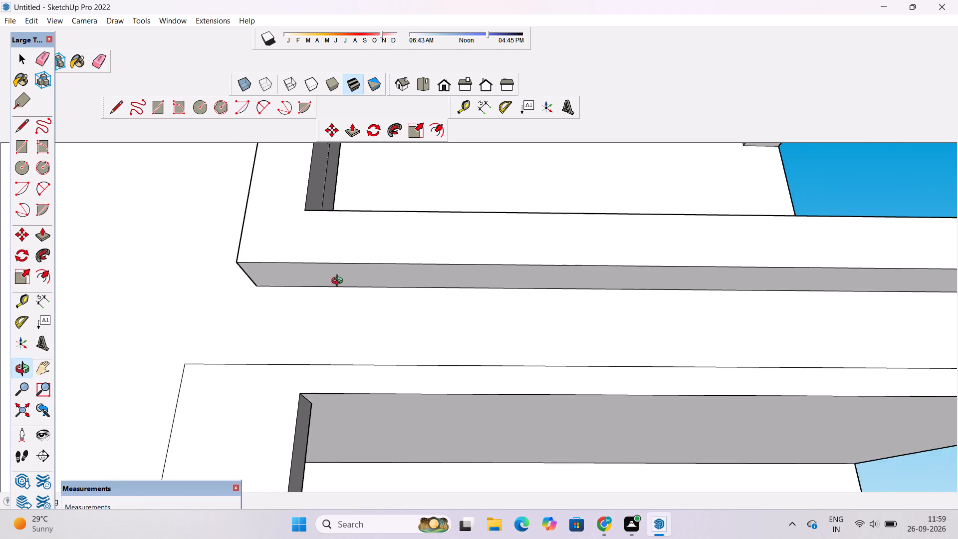
scroll(339, 282, "down", 2)
left_click_drag(343, 290, 367, 361)
left_click_drag(373, 372, 348, 304)
left_click_drag(230, 303, 275, 311)
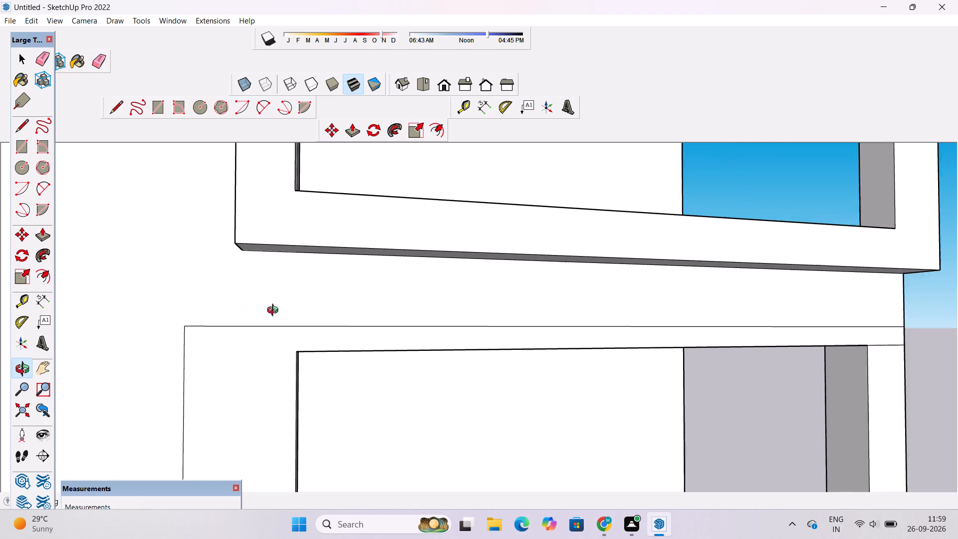
left_click_drag(275, 311, 285, 311)
left_click_drag(286, 311, 290, 310)
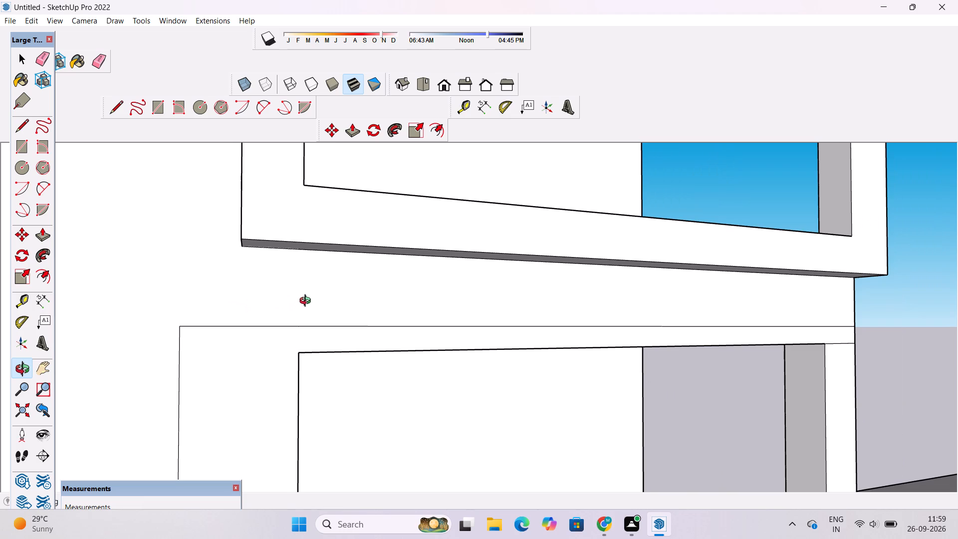
left_click_drag(307, 302, 251, 259, "shift")
scroll(246, 252, "down", 6)
left_click_drag(469, 269, 347, 257)
scroll(338, 257, "down", 5)
scroll(547, 281, "up", 4)
left_click_drag(553, 281, 436, 302)
left_click_drag(413, 314, 409, 290, "shift")
left_click_drag(409, 287, 382, 327)
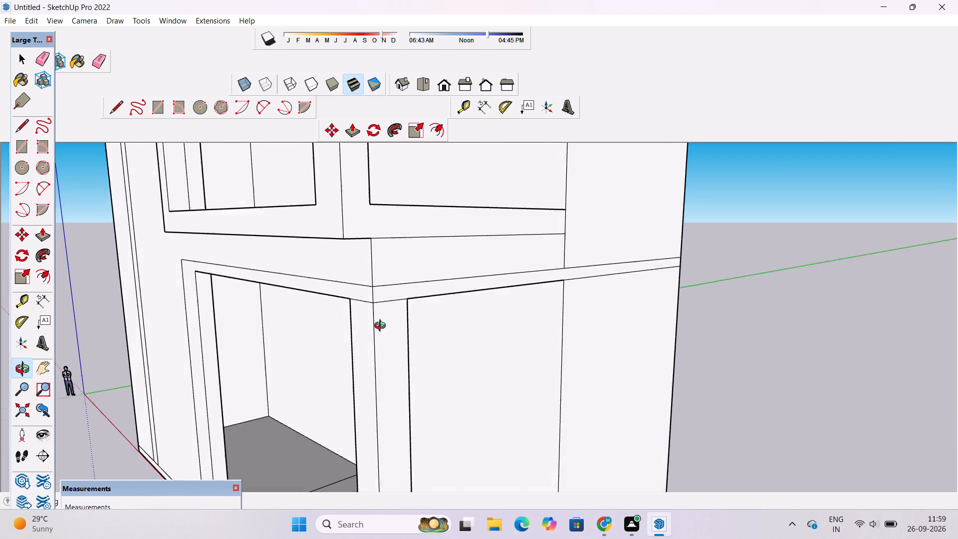
left_click_drag(382, 327, 382, 330)
key("e")
scroll(377, 314, "up", 6)
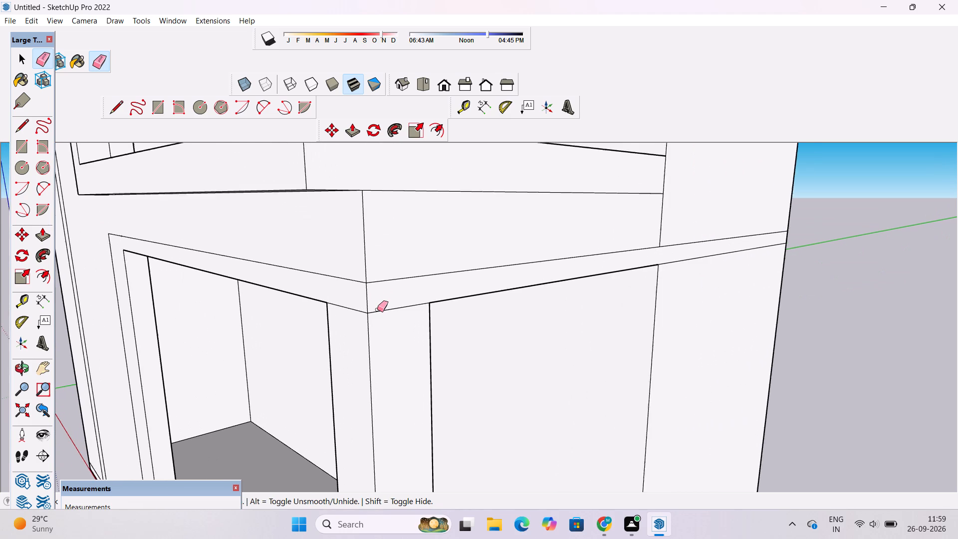
scroll(377, 309, "up", 1)
left_click_drag(390, 298, 390, 314)
scroll(346, 311, "up", 3)
left_click_drag(354, 295, 353, 312)
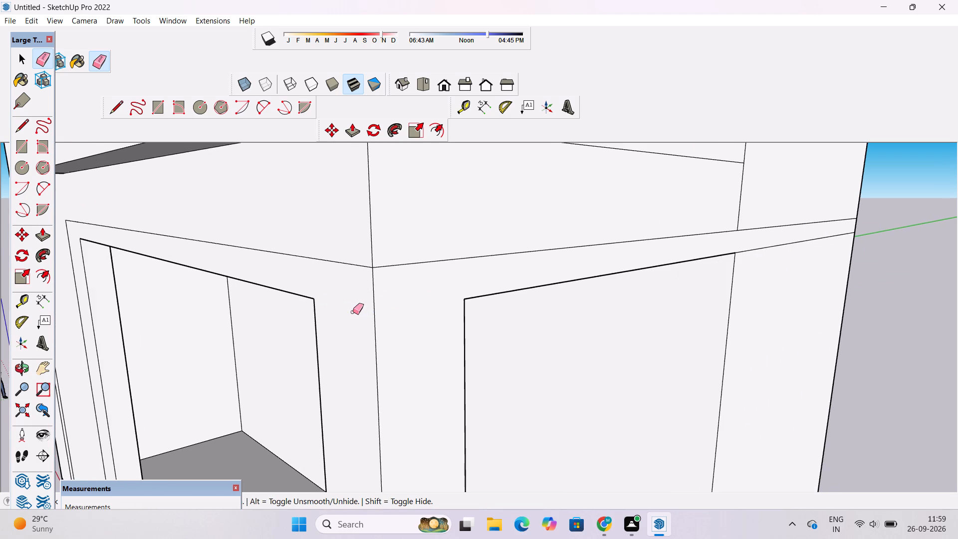
Examine the underside of the ground-floor opening's top and the inner faces of its side posts.
key("o")
scroll(353, 312, "down", 4)
left_click_drag(260, 329, 391, 316)
left_click_drag(382, 355, 395, 288)
left_click_drag(395, 288, 351, 325, "shift")
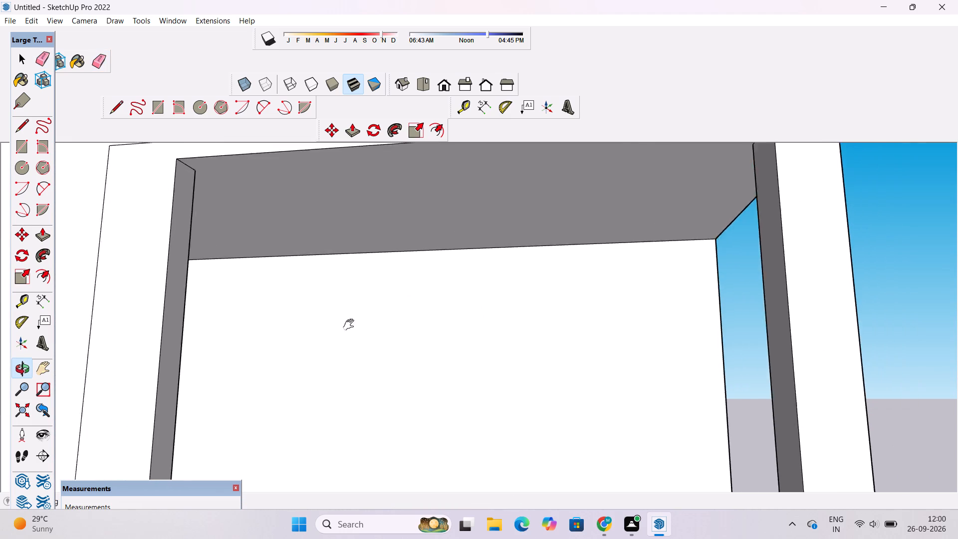
left_click_drag(351, 325, 349, 328, "shift")
scroll(345, 323, "down", 4)
scroll(422, 258, "up", 3)
left_click_drag(370, 272, 382, 268)
left_click_drag(373, 282, 401, 275, "shift")
scroll(403, 275, "up", 3)
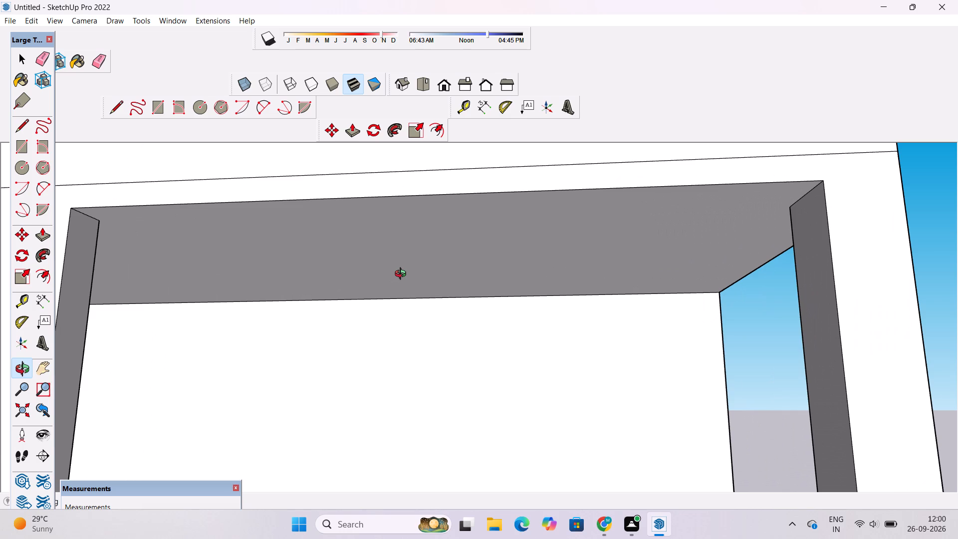
left_click_drag(399, 286, 410, 291)
left_click(410, 291)
left_click_drag(415, 295, 407, 271)
left_click_drag(406, 271, 424, 265)
left_click_drag(427, 266, 430, 274, "shift")
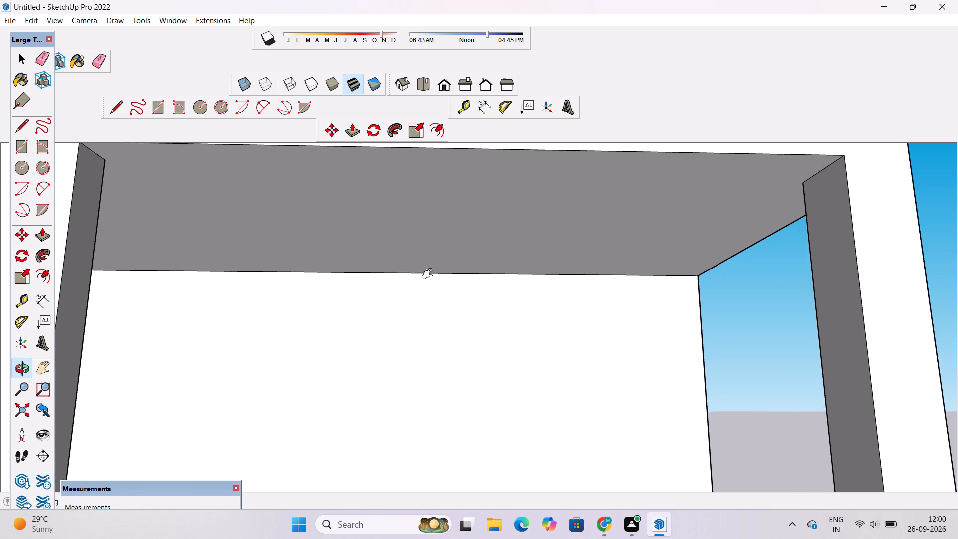
left_click_drag(430, 274, 431, 275, "shift")
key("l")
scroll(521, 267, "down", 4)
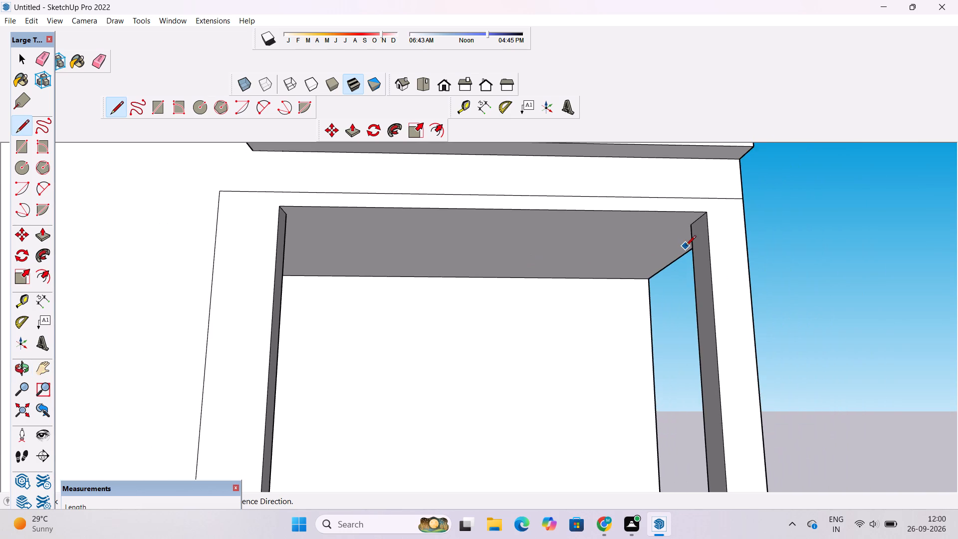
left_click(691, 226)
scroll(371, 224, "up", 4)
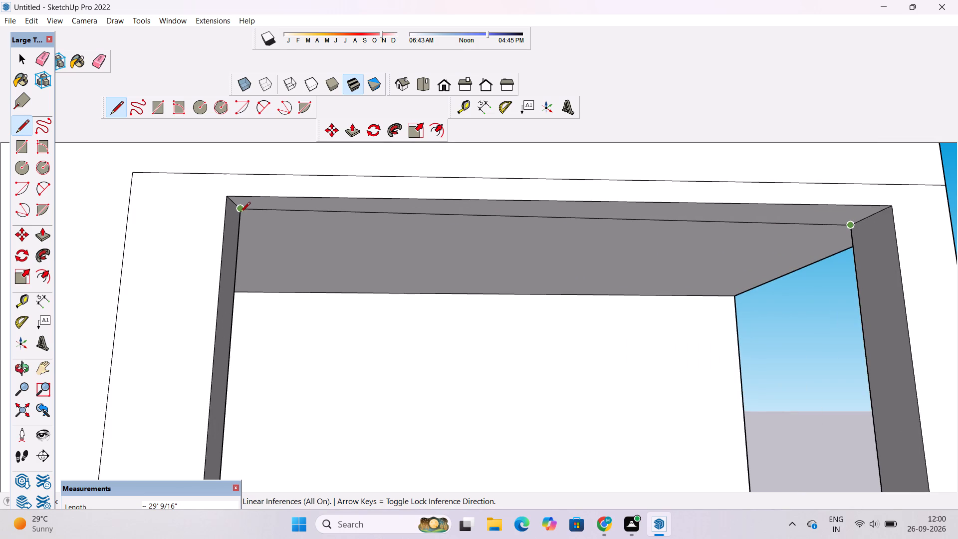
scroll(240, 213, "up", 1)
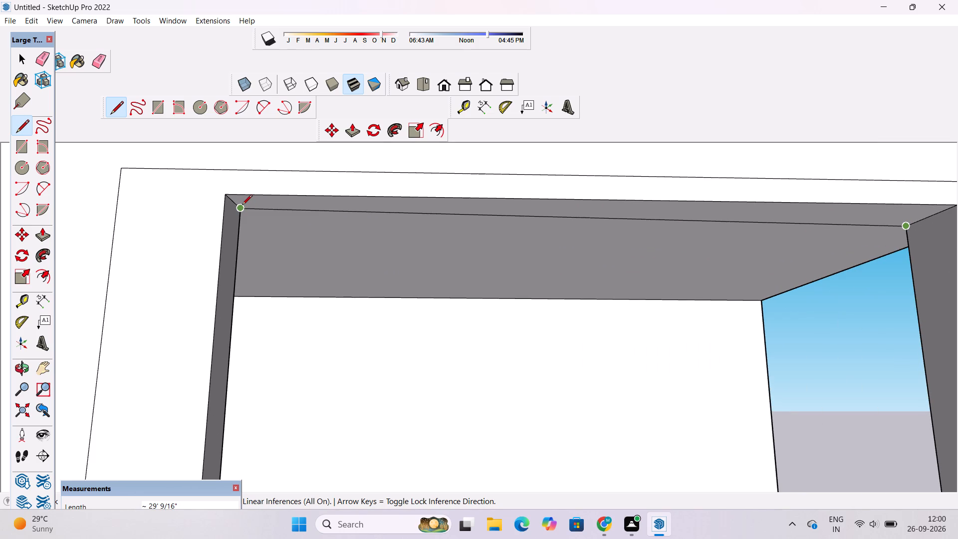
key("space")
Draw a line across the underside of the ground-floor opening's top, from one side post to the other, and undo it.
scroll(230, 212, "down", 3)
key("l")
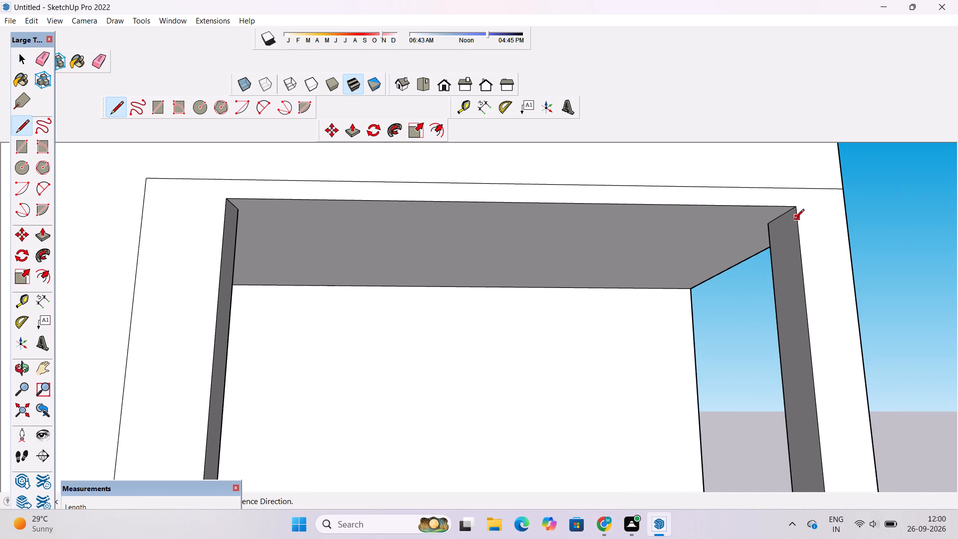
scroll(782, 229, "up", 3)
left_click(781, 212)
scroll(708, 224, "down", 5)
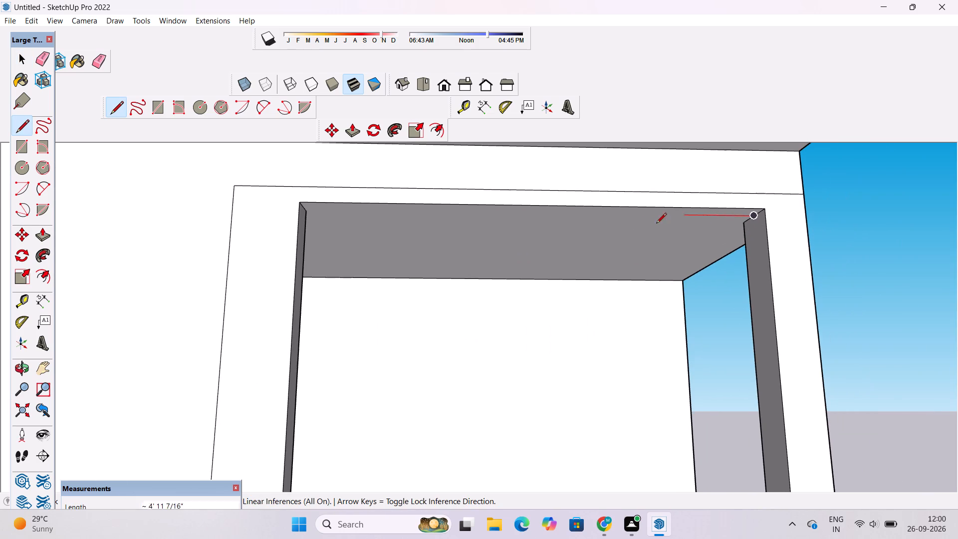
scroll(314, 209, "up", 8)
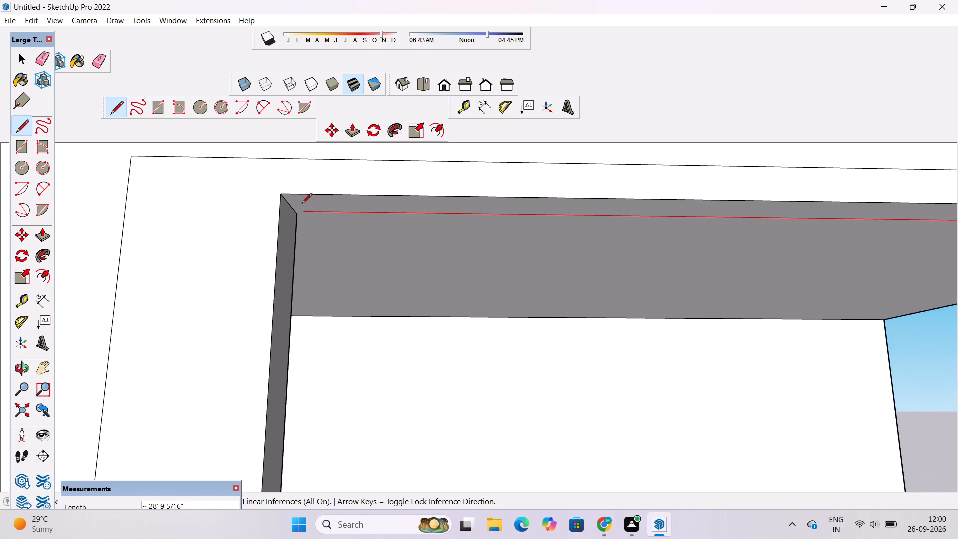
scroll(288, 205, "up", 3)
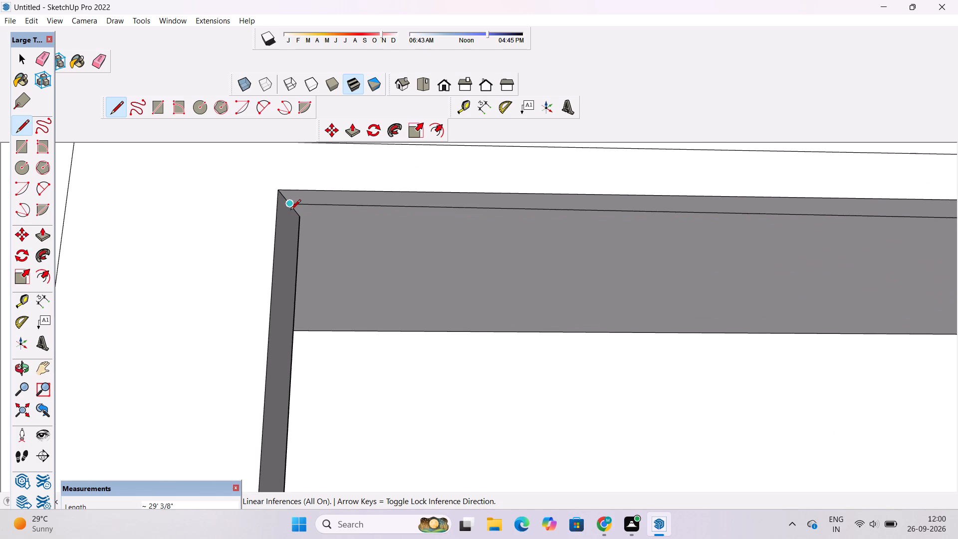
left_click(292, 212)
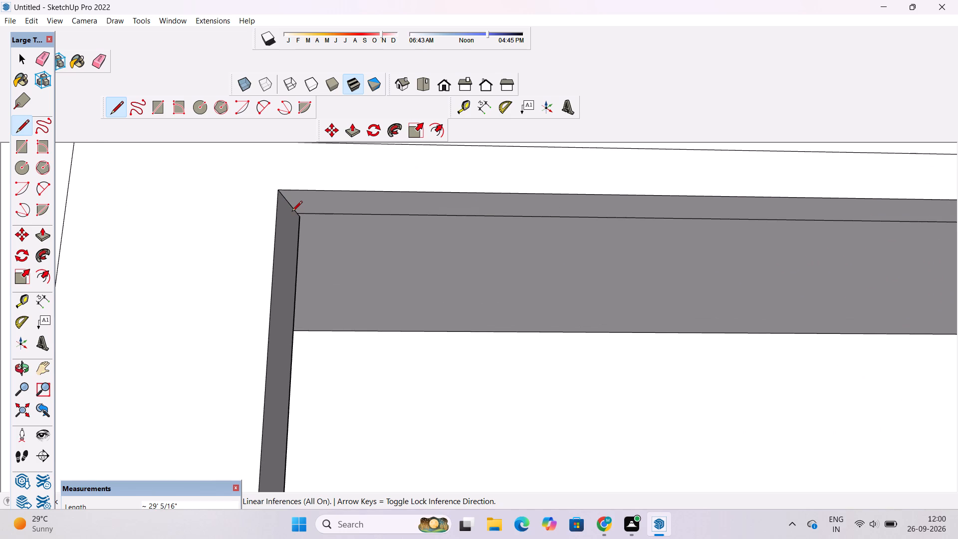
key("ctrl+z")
Draw a line about 29' long across the underside of the ground-floor opening's top, parallel to the front edge between its side posts.
scroll(292, 212, "down", 8)
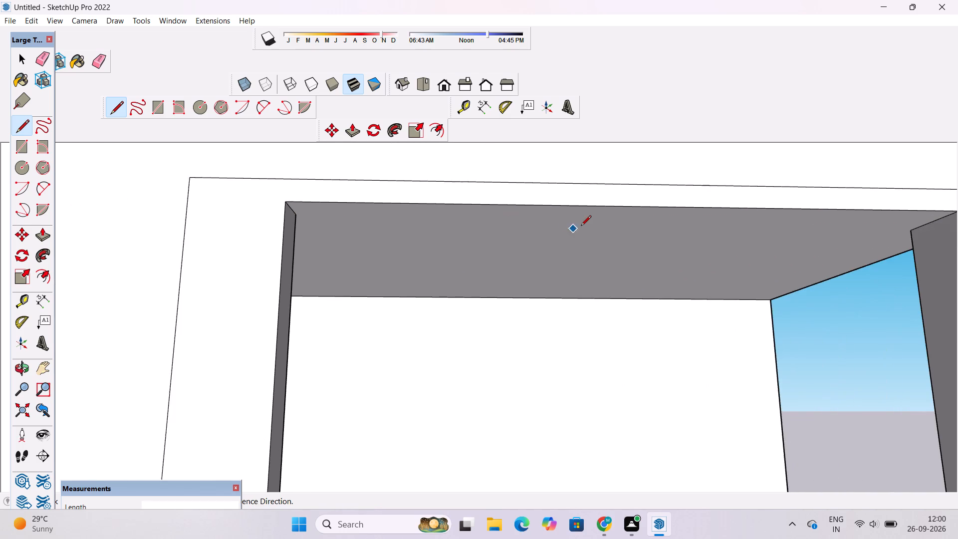
scroll(581, 228, "down", 4)
scroll(837, 235, "up", 9)
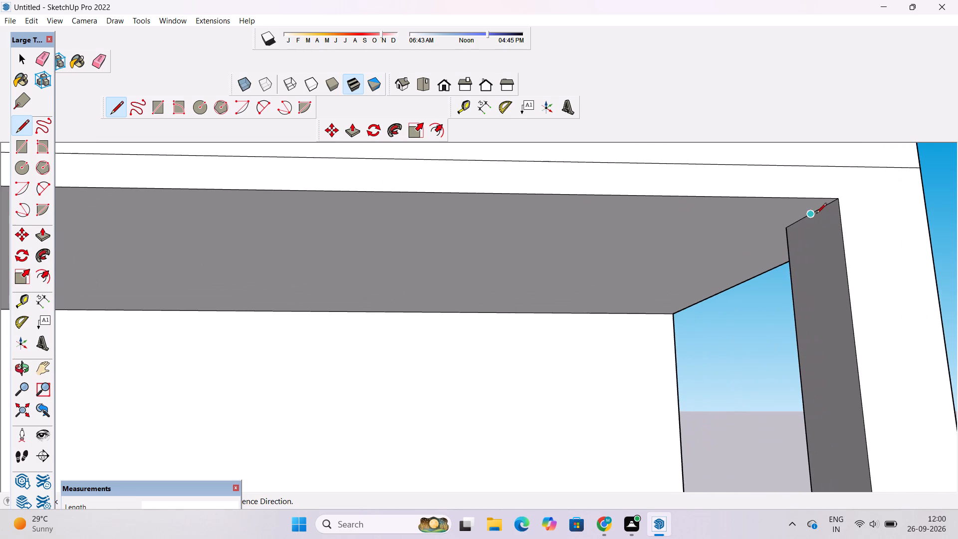
left_click(809, 215)
scroll(741, 230, "down", 9)
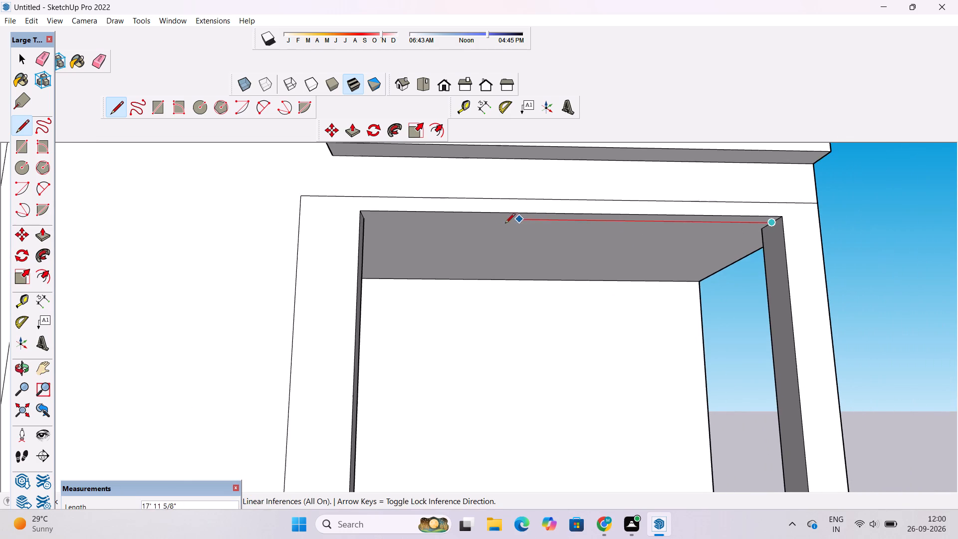
scroll(438, 224, "up", 8)
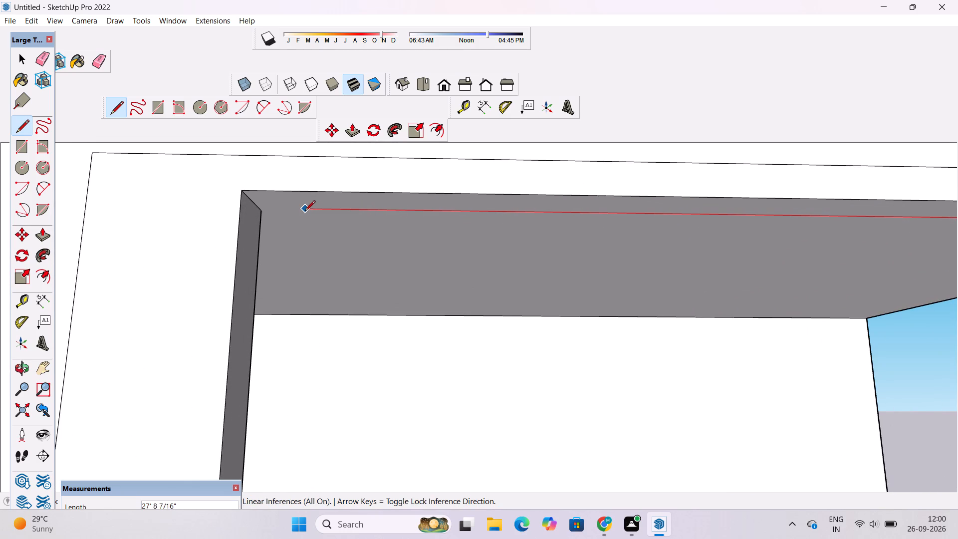
scroll(291, 208, "up", 2)
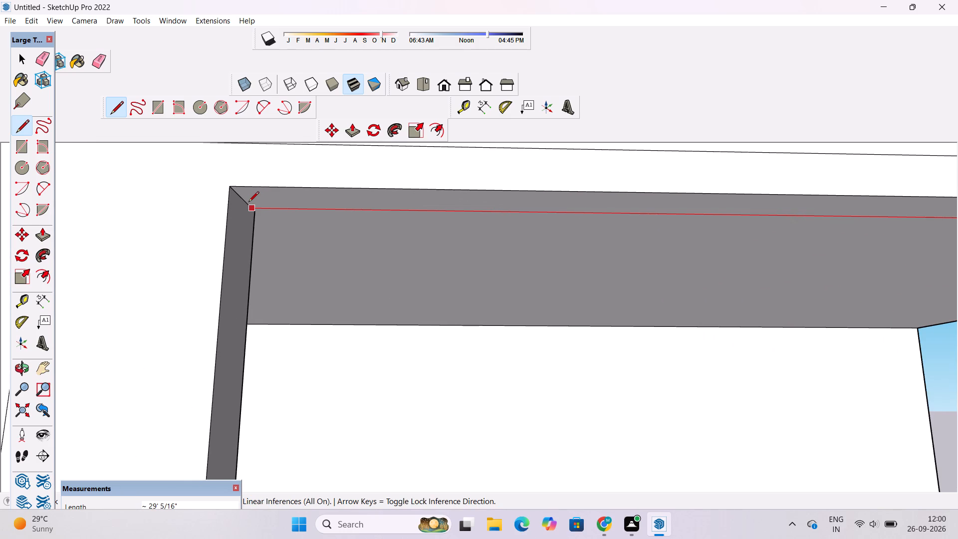
double_click(248, 203)
key("space")
Examine the ground-floor opening and the new line across its top's underside from below and from the front.
type("o")
scroll(247, 205, "down", 7)
left_click_drag(304, 264, 296, 188)
left_click(296, 188)
scroll(291, 191, "down", 6)
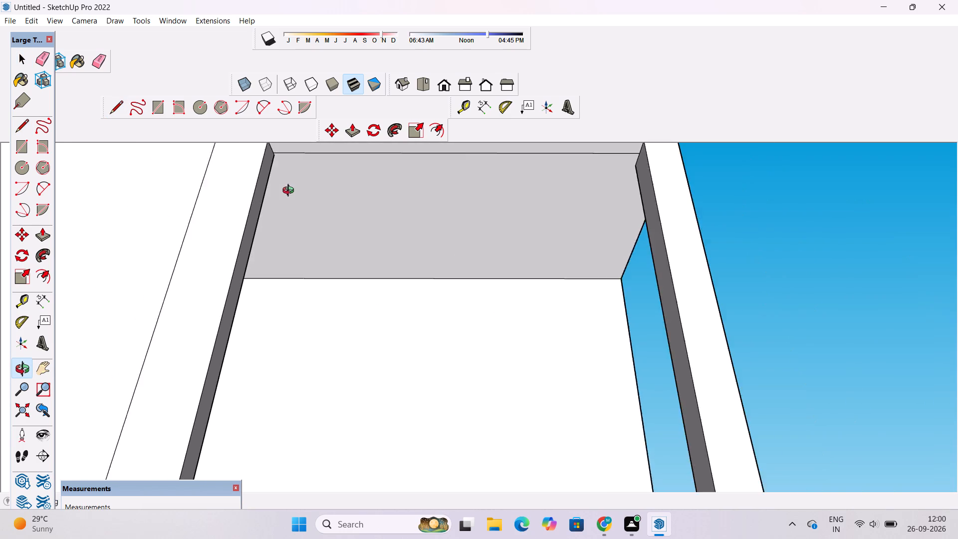
left_click_drag(290, 192, 285, 248, "shift")
scroll(293, 243, "up", 2)
left_click_drag(293, 240, 291, 193)
left_click(291, 193)
scroll(291, 193, "down", 6)
left_click_drag(300, 199, 311, 277)
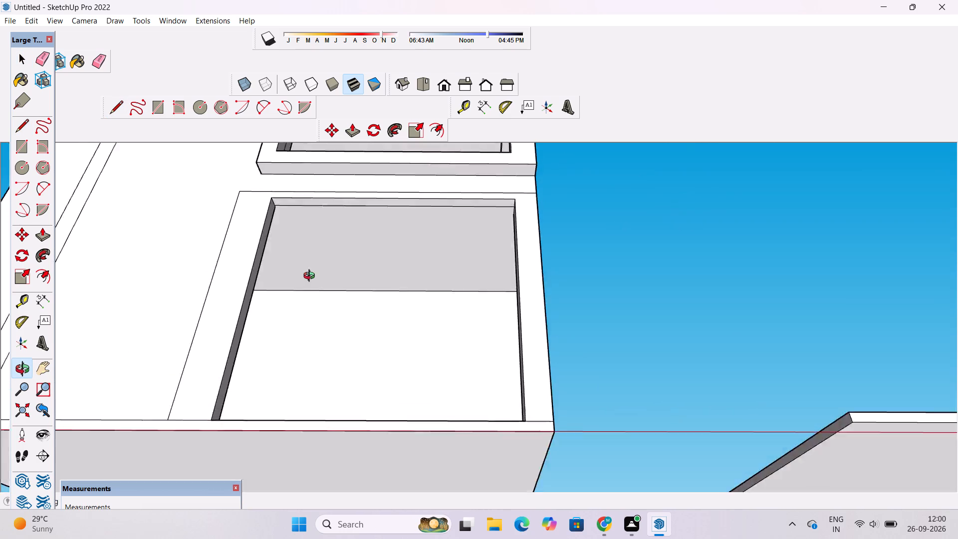
left_click_drag(311, 277, 316, 302)
left_click_drag(324, 283, 328, 309)
left_click_drag(328, 310, 331, 286, "shift")
scroll(335, 276, "down", 2)
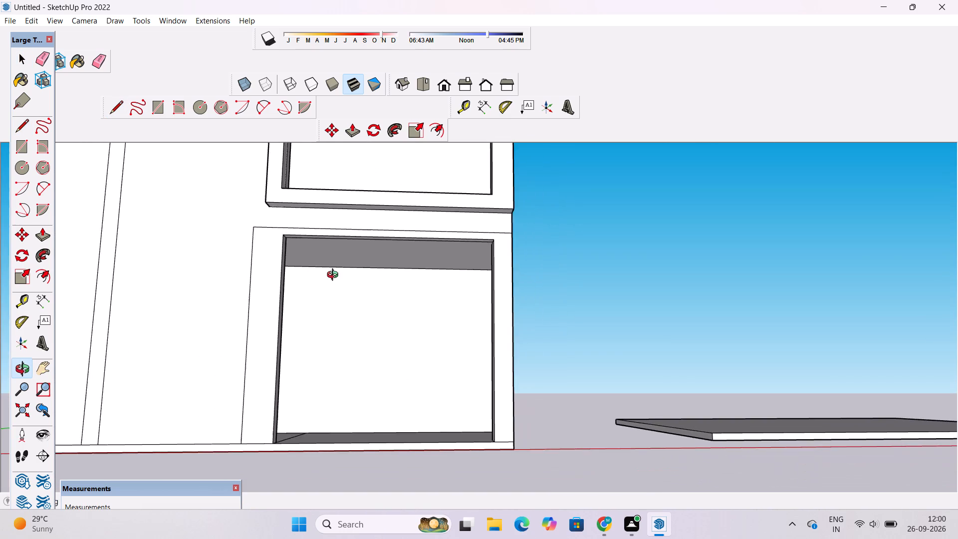
left_click_drag(335, 276, 339, 319)
scroll(351, 292, "up", 1)
left_click_drag(351, 291, 356, 299)
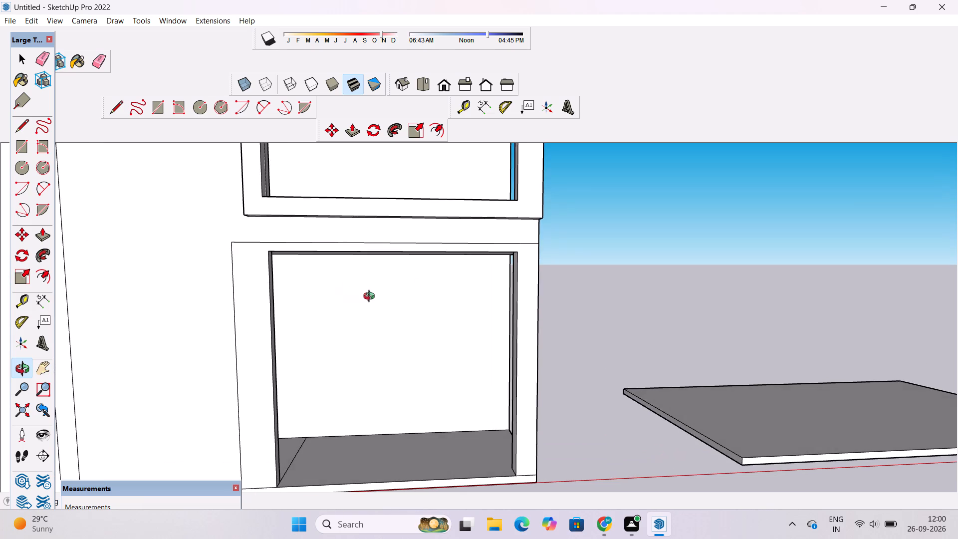
Examine the building's front corner, including the side openings and the band between the ground floor and the balcony frame.
scroll(470, 265, "up", 5)
left_click_drag(657, 263, 406, 305)
scroll(393, 289, "up", 2)
left_click_drag(398, 291, 393, 285)
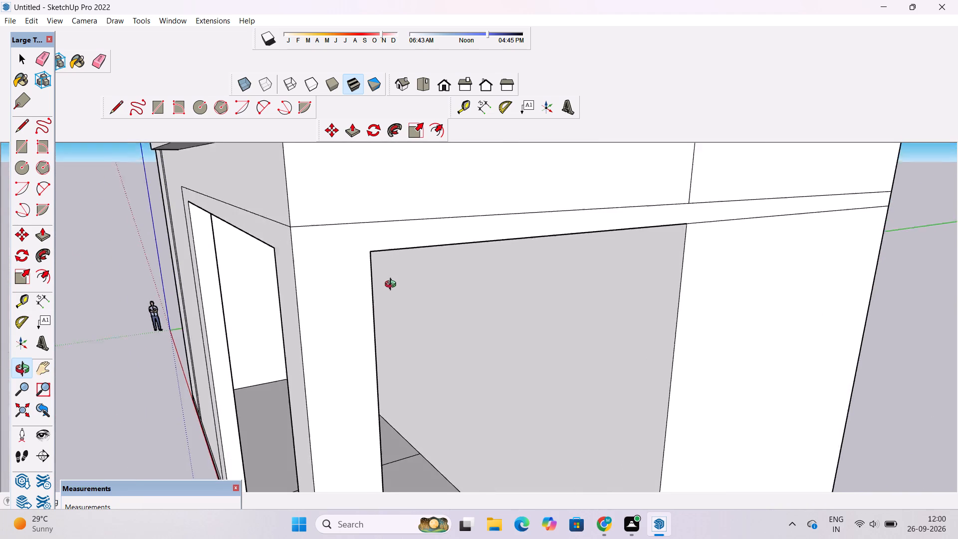
left_click_drag(393, 285, 363, 249)
left_click_drag(349, 244, 414, 307, "shift")
scroll(419, 298, "down", 1)
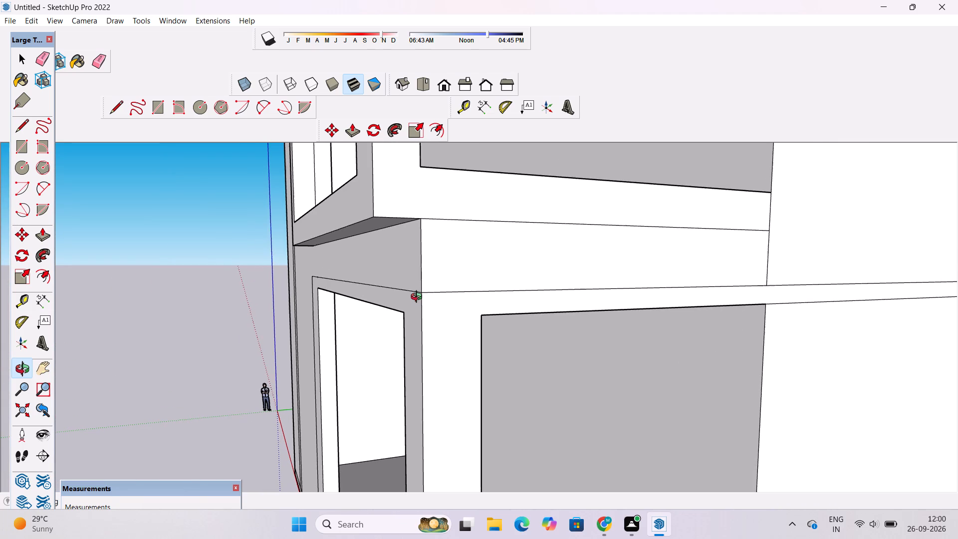
scroll(419, 298, "down", 7)
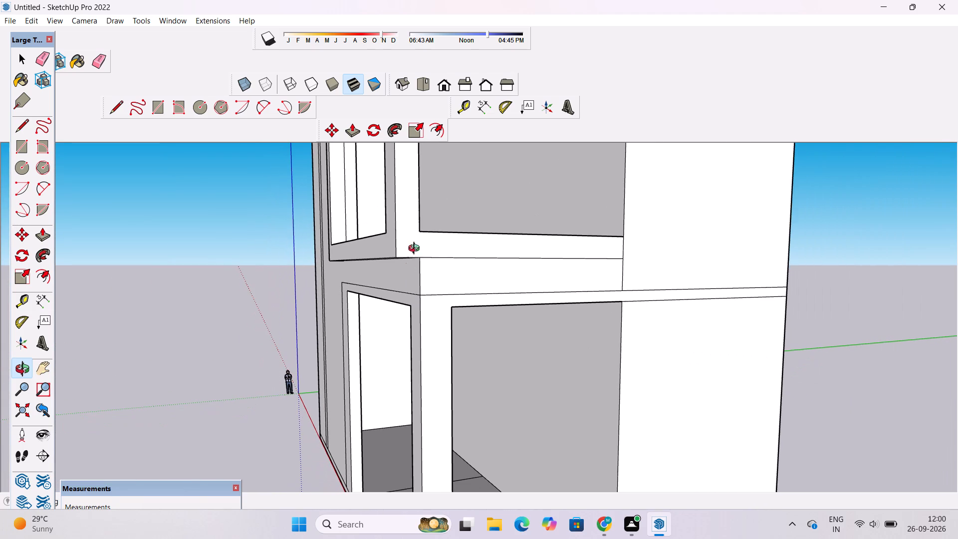
left_click_drag(307, 289, 328, 307)
left_click_drag(328, 307, 427, 308)
left_click_drag(427, 308, 355, 360, "shift")
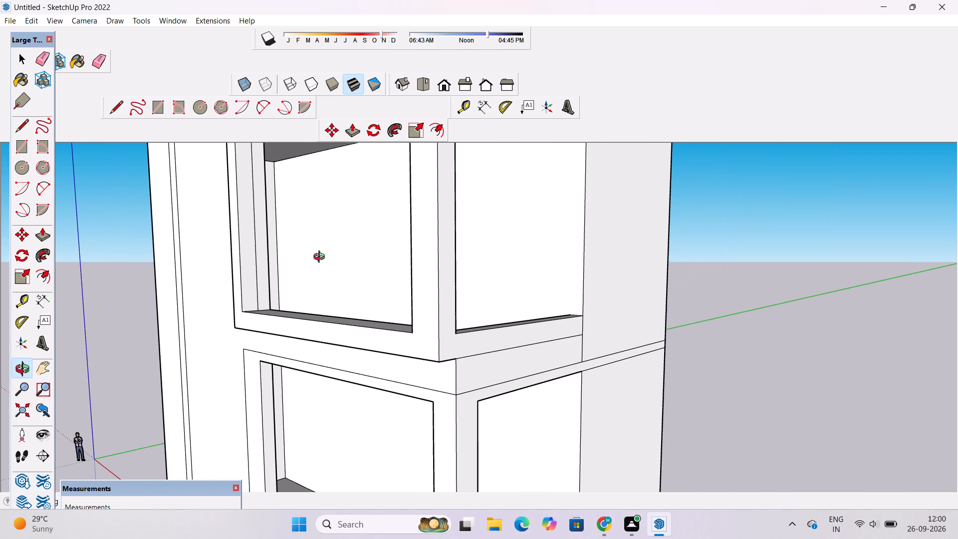
left_click_drag(221, 289, 268, 292)
scroll(268, 292, "down", 5)
left_click_drag(517, 268, 499, 275)
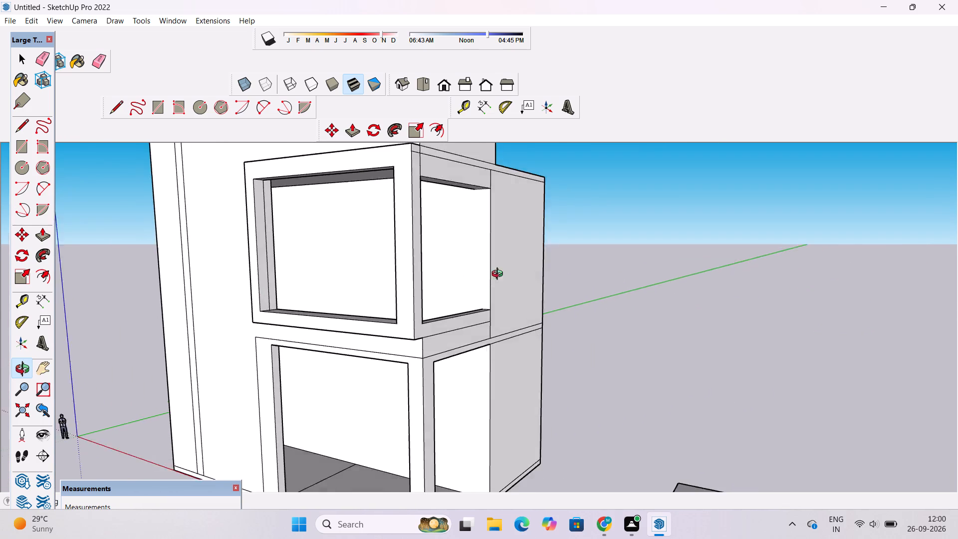
left_click_drag(499, 275, 643, 235)
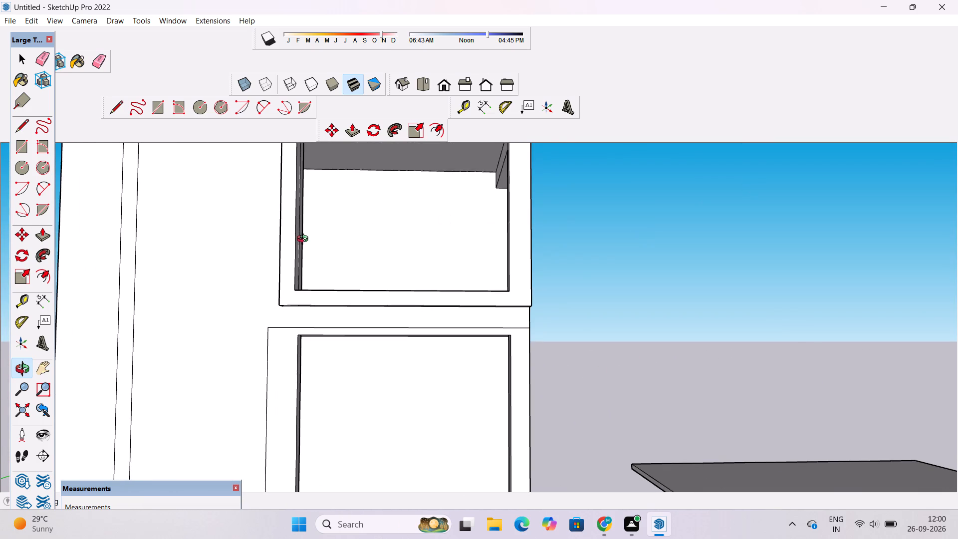
Examine the whole house from the front, from above and around the balcony corner.
left_click_drag(305, 240, 337, 317, "shift")
scroll(347, 258, "down", 12)
scroll(349, 245, "up", 6)
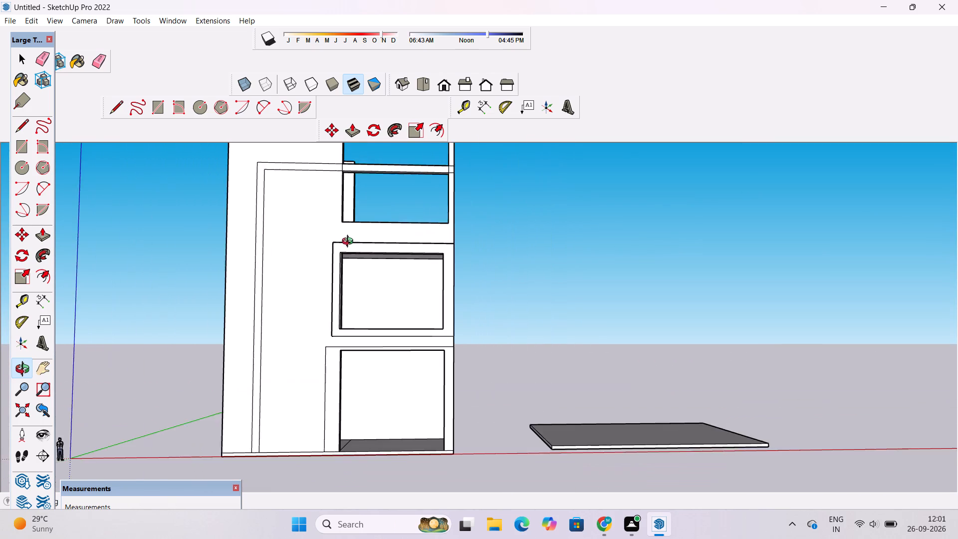
scroll(350, 243, "up", 4)
left_click_drag(390, 219, 388, 271)
scroll(380, 255, "down", 7)
left_click_drag(394, 226, 396, 273)
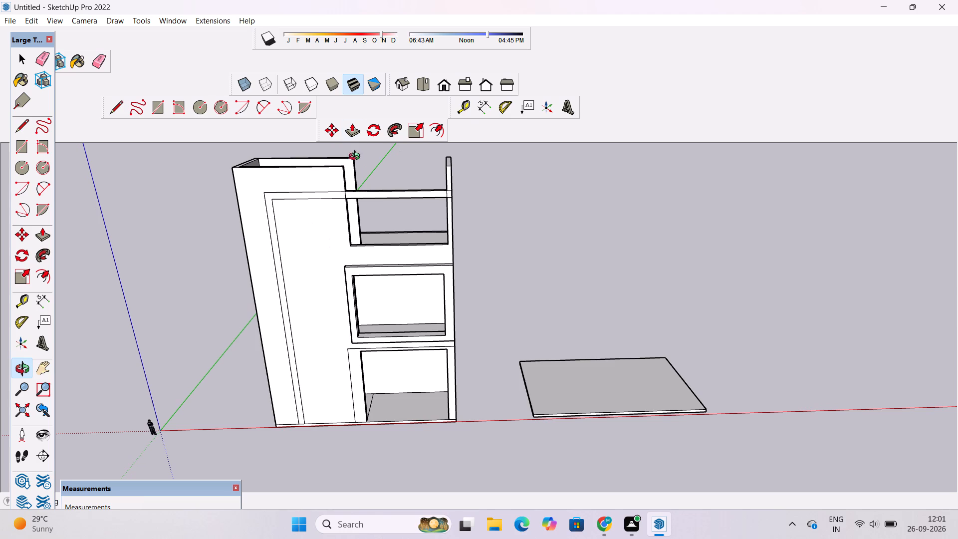
left_click_drag(364, 204, 350, 242, "shift")
scroll(346, 230, "down", 4)
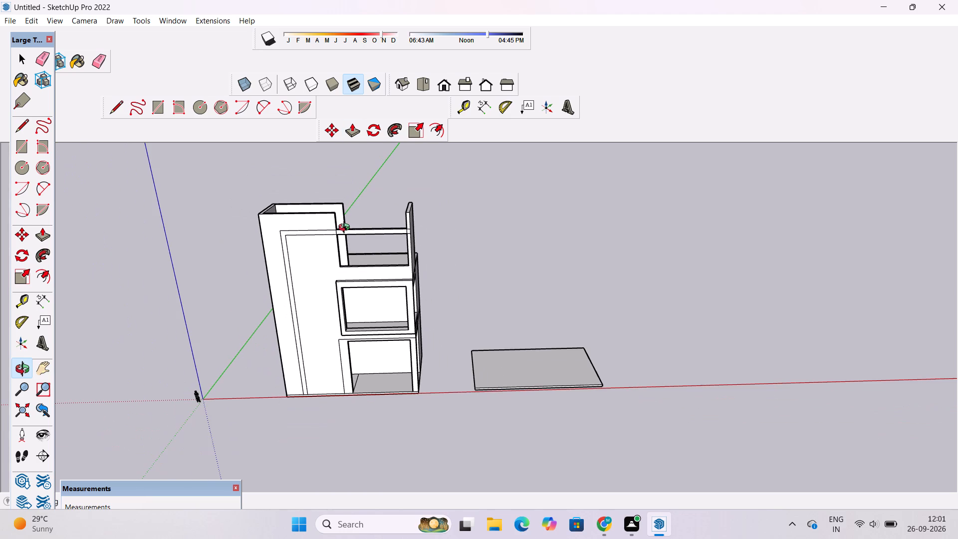
scroll(346, 229, "up", 2)
left_click_drag(346, 228, 338, 247, "shift")
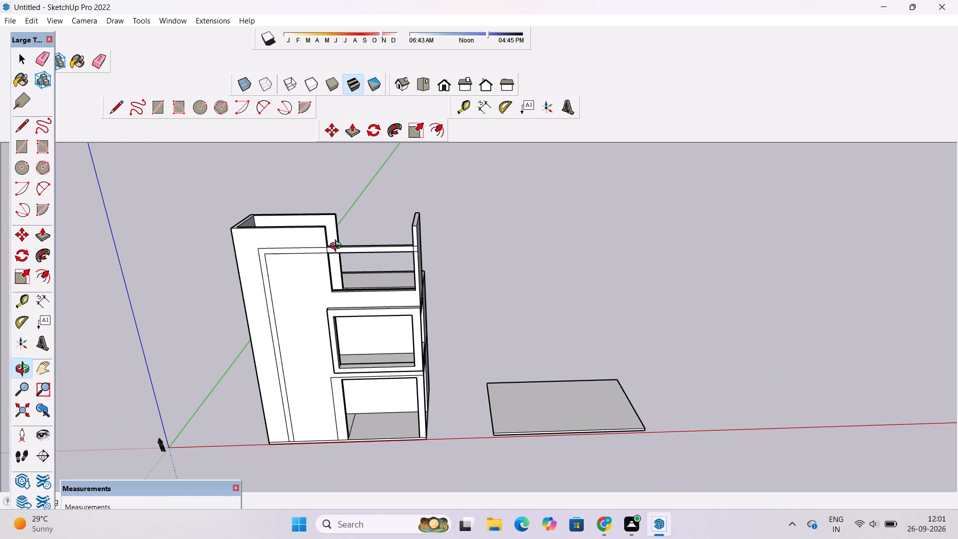
scroll(338, 247, "up", 1)
left_click_drag(338, 244, 297, 348)
scroll(308, 262, "up", 2)
left_click_drag(318, 251, 216, 277, "shift")
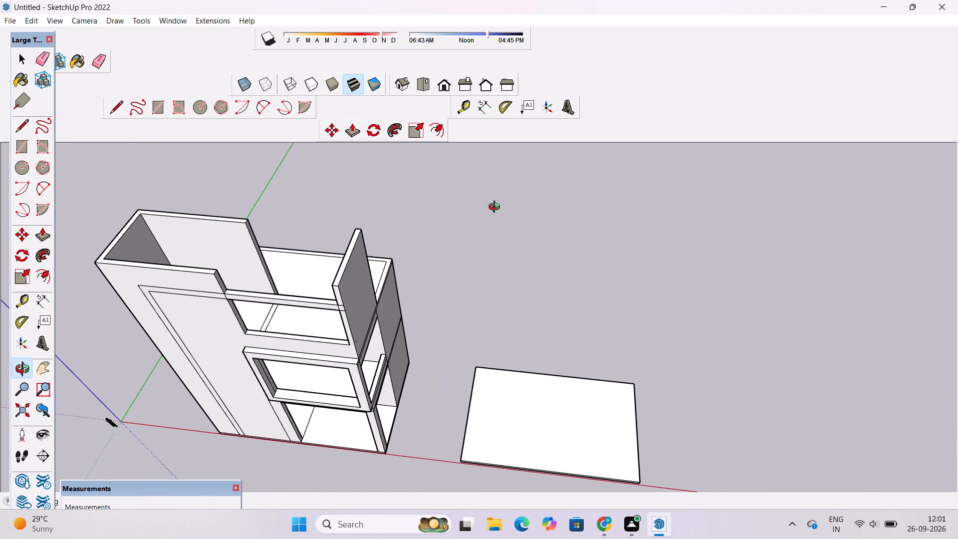
left_click_drag(524, 294, 872, 355)
left_click_drag(821, 345, 637, 298)
left_click_drag(635, 293, 630, 290)
left_click_drag(628, 367, 511, 346)
left_click_drag(495, 343, 489, 319, "shift")
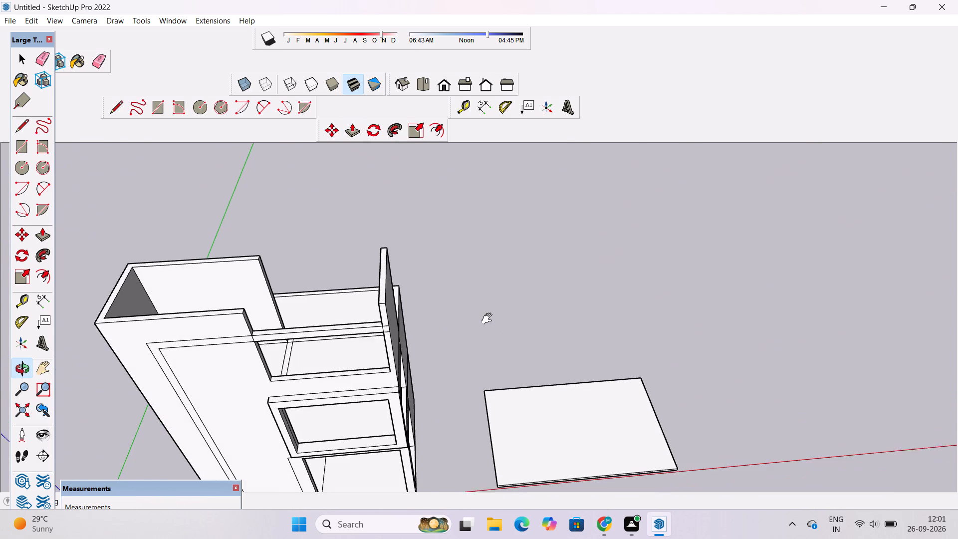
left_click_drag(489, 319, 489, 321, "shift")
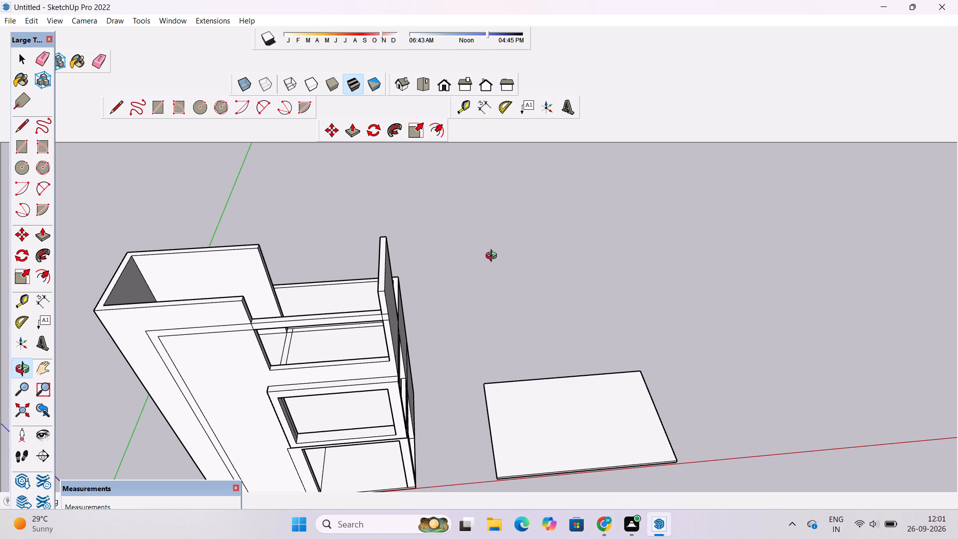
left_click_drag(423, 335, 464, 297, "shift")
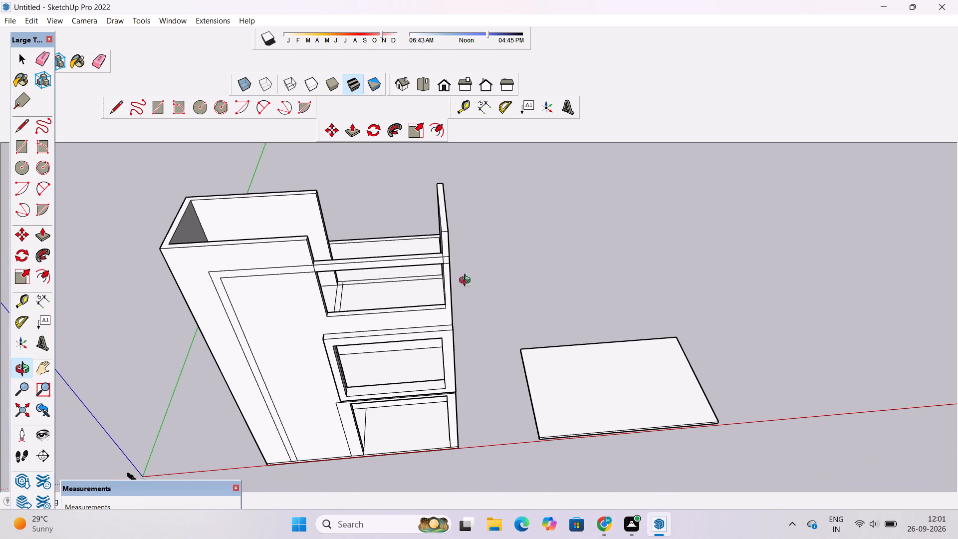
left_click_drag(524, 367, 494, 333)
left_click(494, 333)
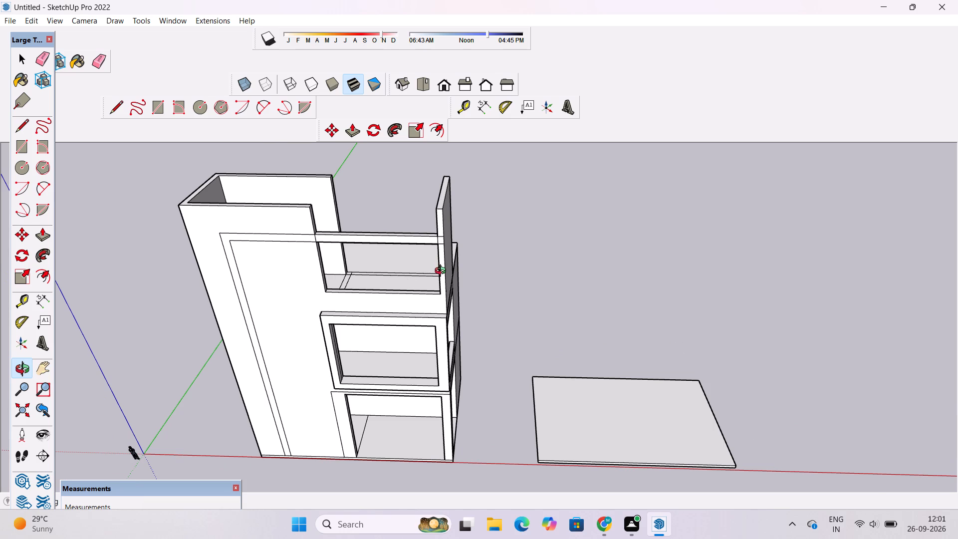
scroll(443, 272, "up", 1)
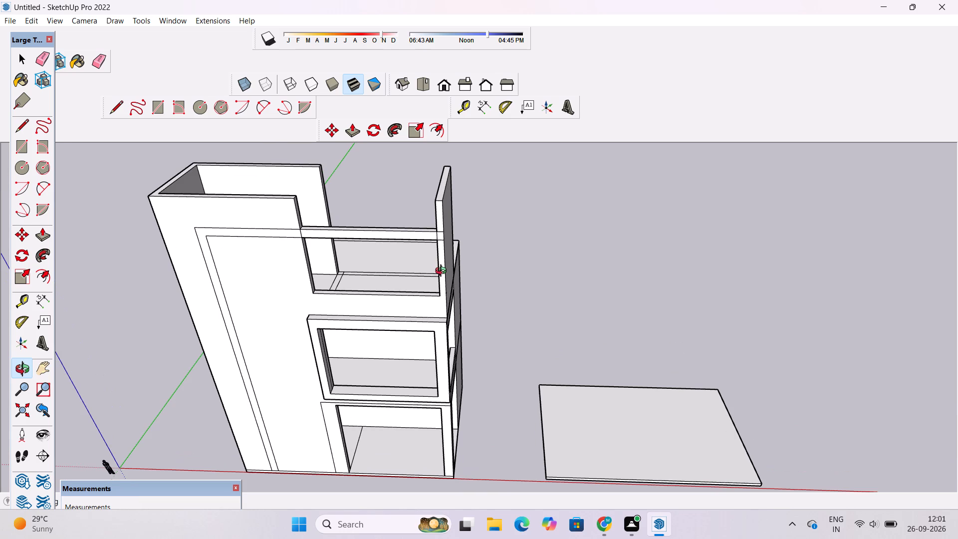
scroll(443, 272, "down", 1)
scroll(443, 272, "up", 1)
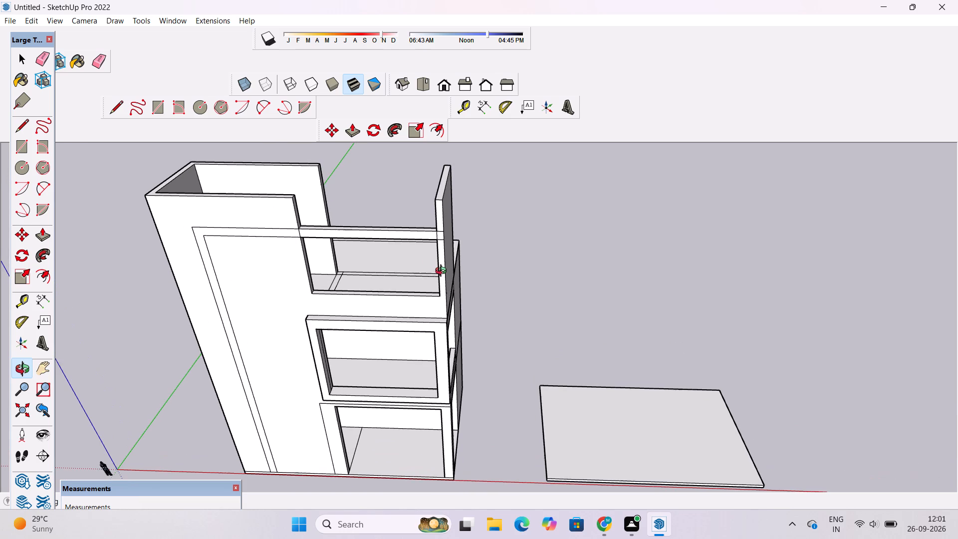
left_click_drag(443, 272, 454, 273, "shift")
left_click_drag(419, 316, 484, 293)
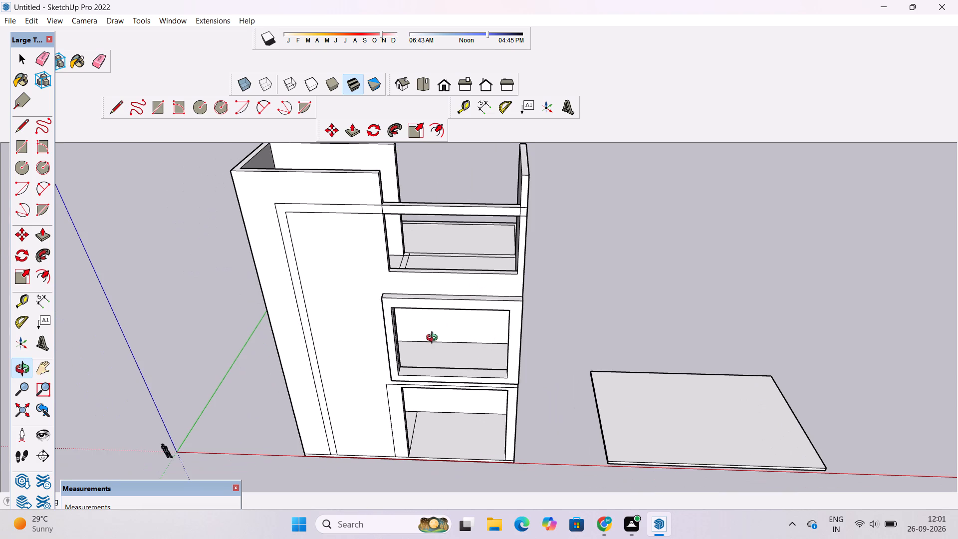
left_click_drag(434, 340, 429, 308)
scroll(429, 305, "down", 4)
scroll(441, 252, "up", 2)
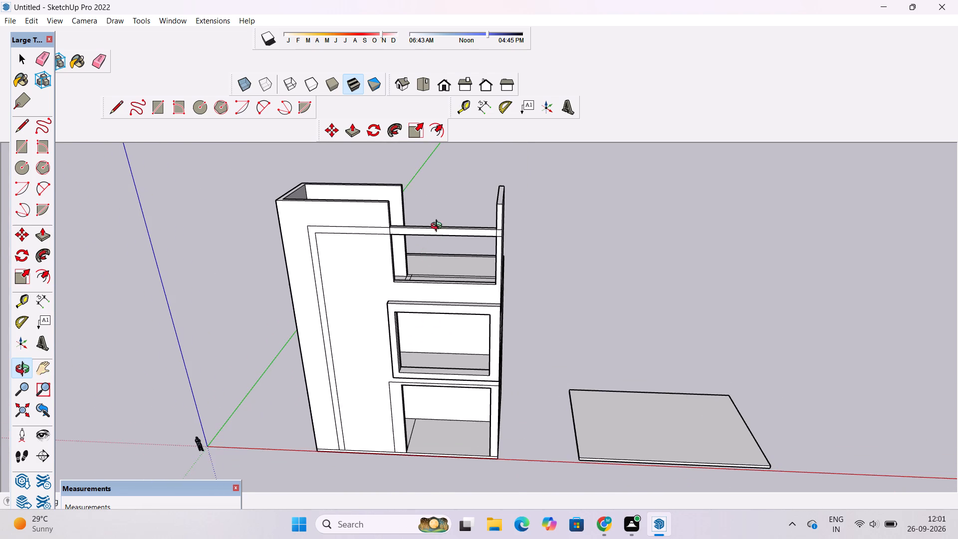
scroll(438, 220, "up", 3)
scroll(430, 224, "down", 3)
left_click_drag(406, 291, 419, 256)
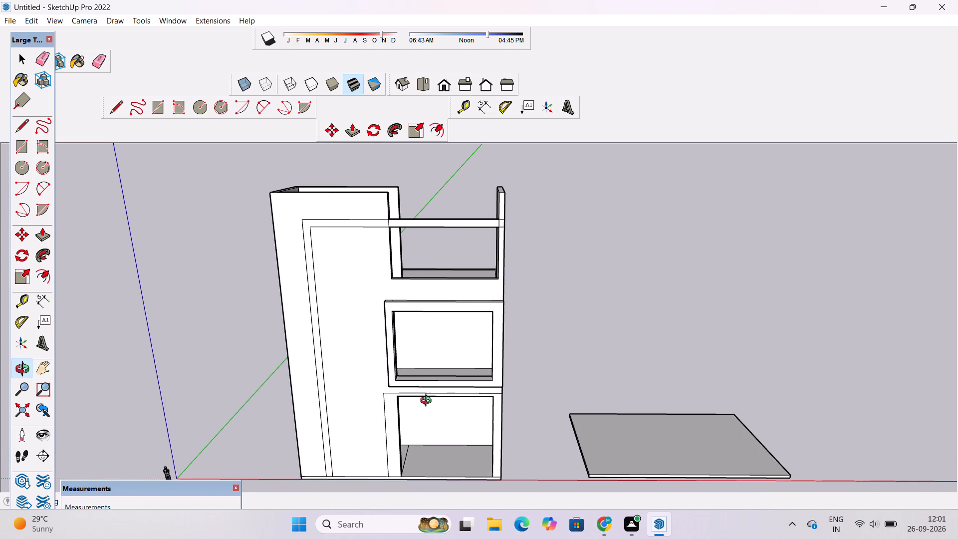
left_click_drag(429, 405, 278, 326)
left_click(276, 325)
left_click_drag(413, 389, 416, 333, "shift")
scroll(522, 339, "up", 3)
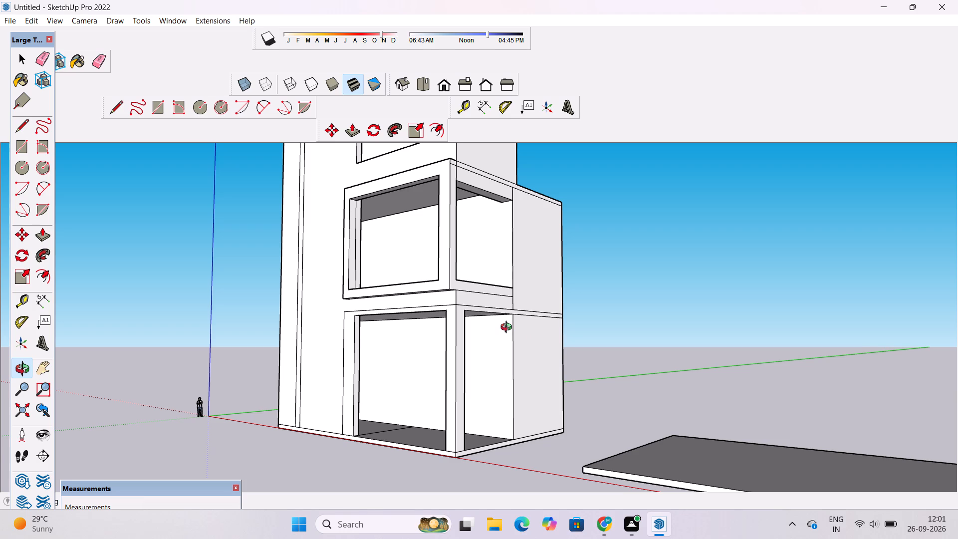
Examine the ground floor's front corner and side opening beneath the balcony frame from several angles.
scroll(517, 307, "up", 3)
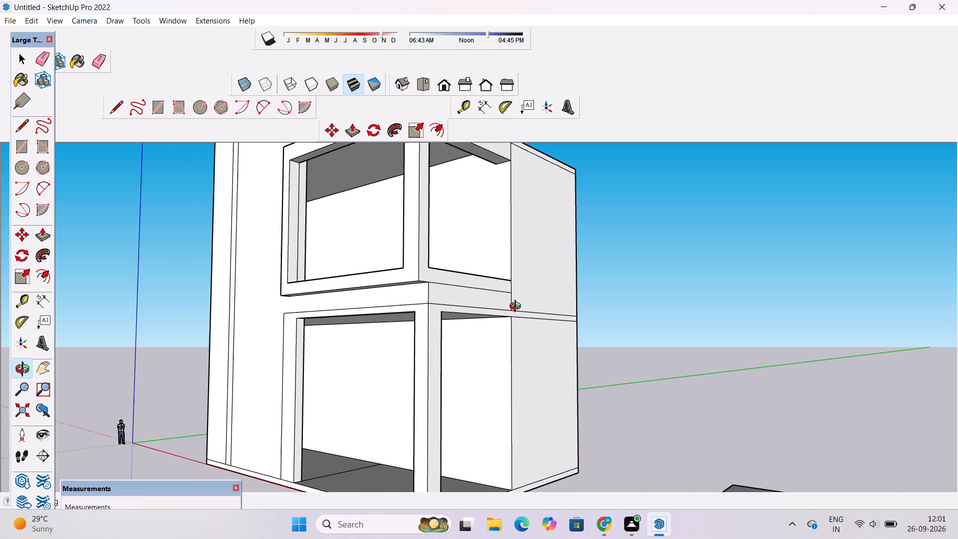
scroll(517, 307, "down", 2)
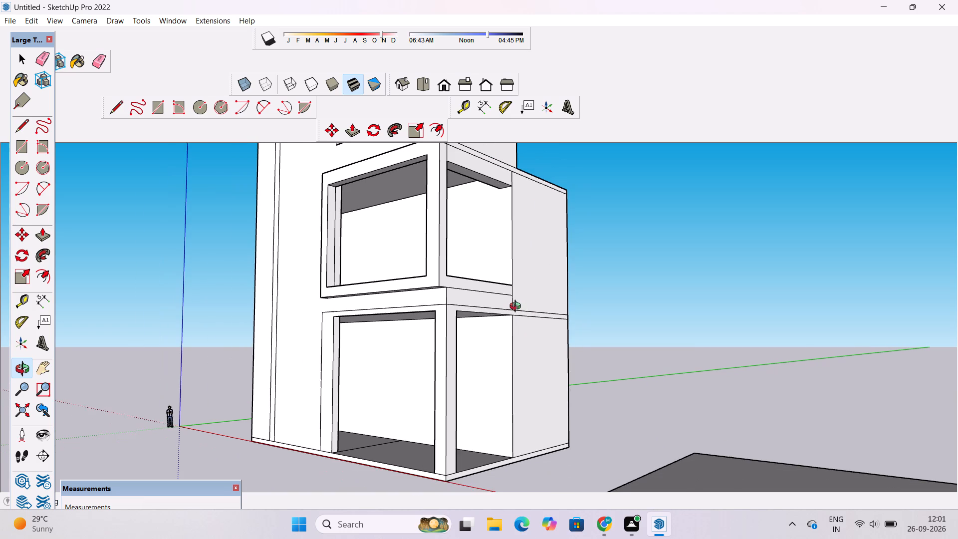
scroll(517, 307, "down", 2)
scroll(517, 307, "up", 1)
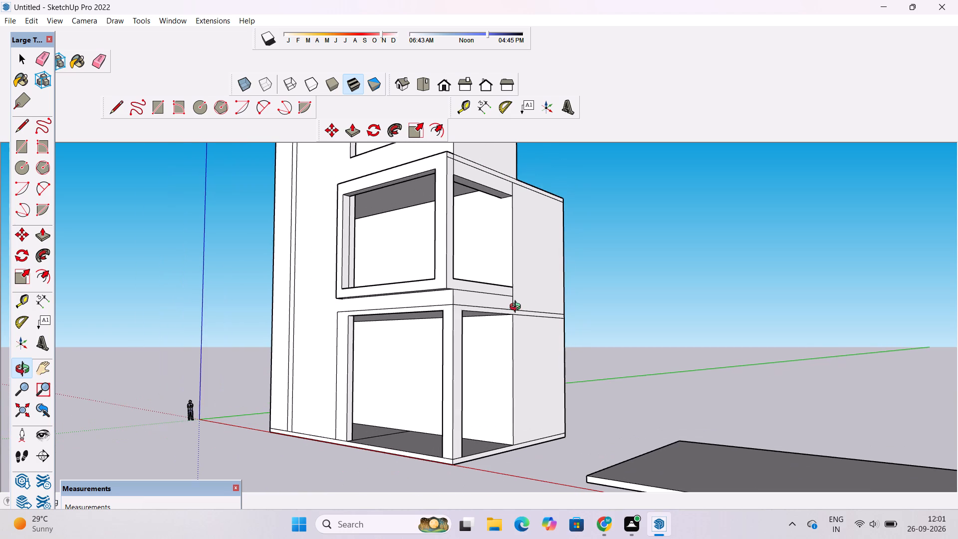
scroll(517, 308, "up", 1)
left_click_drag(517, 309, 516, 347)
scroll(463, 350, "up", 3)
left_click_drag(484, 346, 430, 322)
left_click(427, 319)
scroll(426, 319, "up", 4)
left_click_drag(509, 337, 448, 336)
left_click_drag(424, 328, 507, 327, "shift")
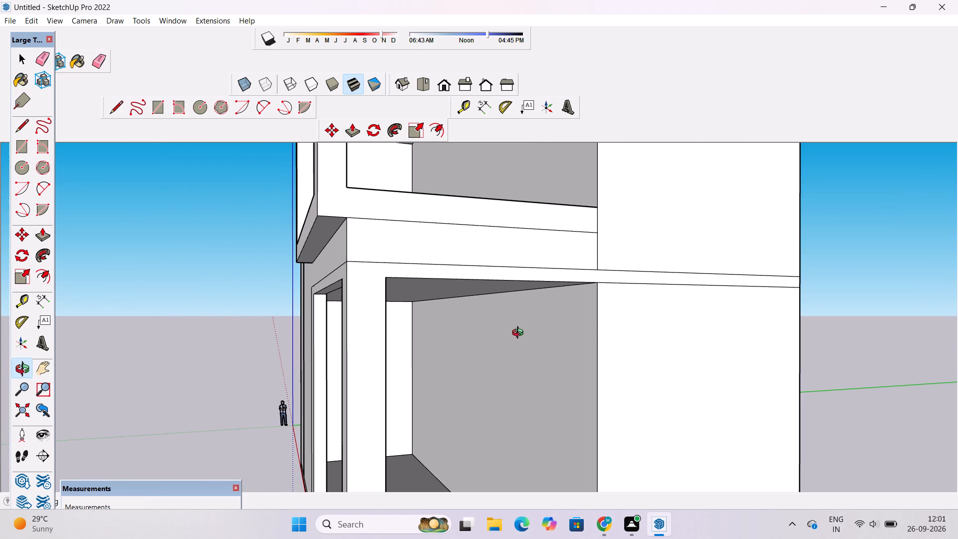
Draw a line about 16' 9" long across the underside of the ground-floor side opening's top, parallel to its outer edge.
scroll(520, 334, "up", 2)
left_click_drag(566, 314, 527, 308)
left_click(524, 308)
left_click_drag(440, 295, 489, 334, "shift")
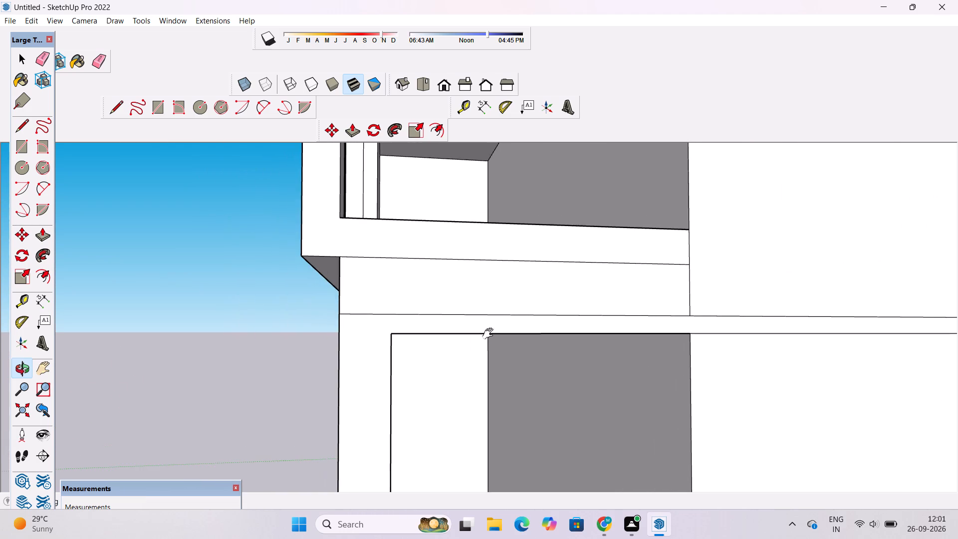
left_click_drag(485, 347, 475, 297)
left_click_drag(473, 287, 469, 292, "shift")
left_click_drag(470, 292, 414, 289)
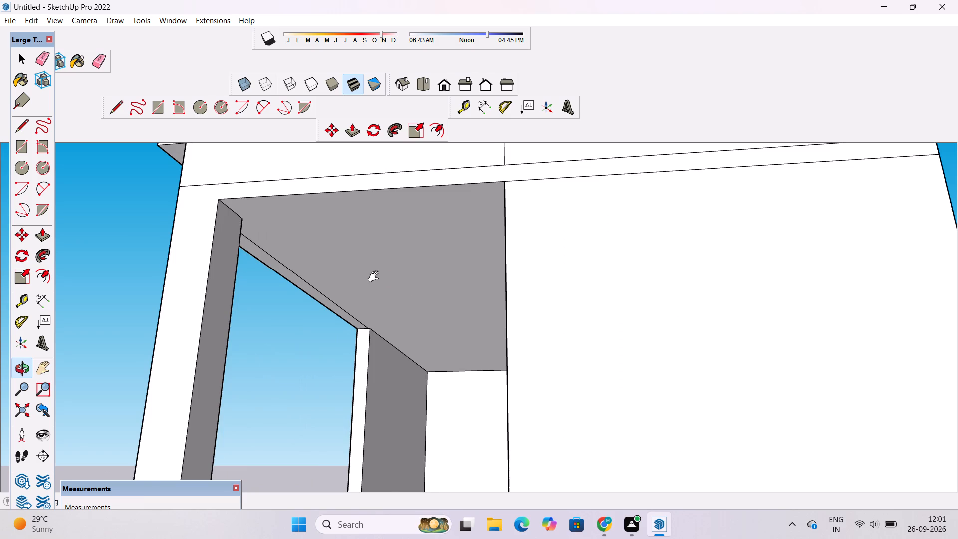
left_click_drag(376, 277, 413, 280, "shift")
scroll(275, 195, "up", 3)
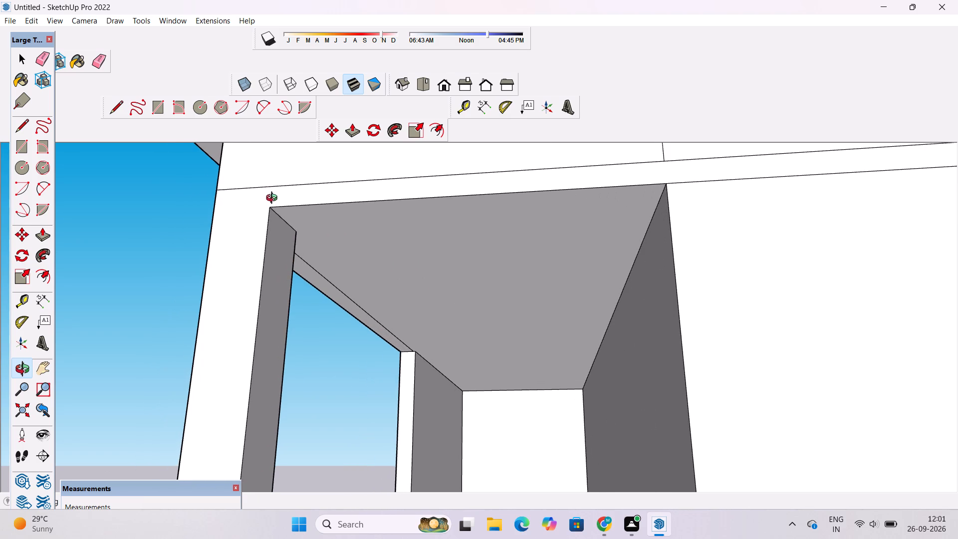
left_click(275, 206)
left_click_drag(271, 229, 279, 236)
scroll(280, 236, "up", 1)
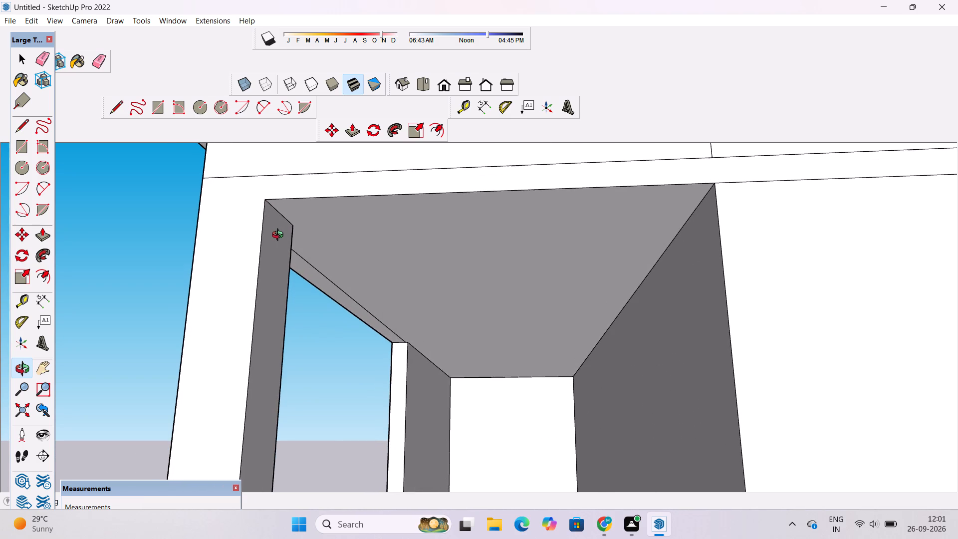
key("l")
scroll(276, 212, "up", 1)
double_click(278, 213)
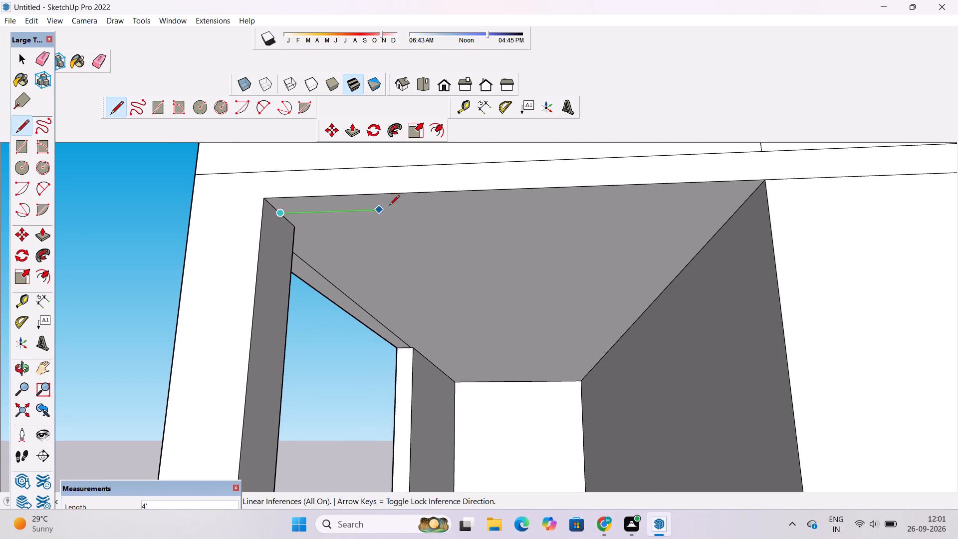
double_click(744, 201)
key("space")
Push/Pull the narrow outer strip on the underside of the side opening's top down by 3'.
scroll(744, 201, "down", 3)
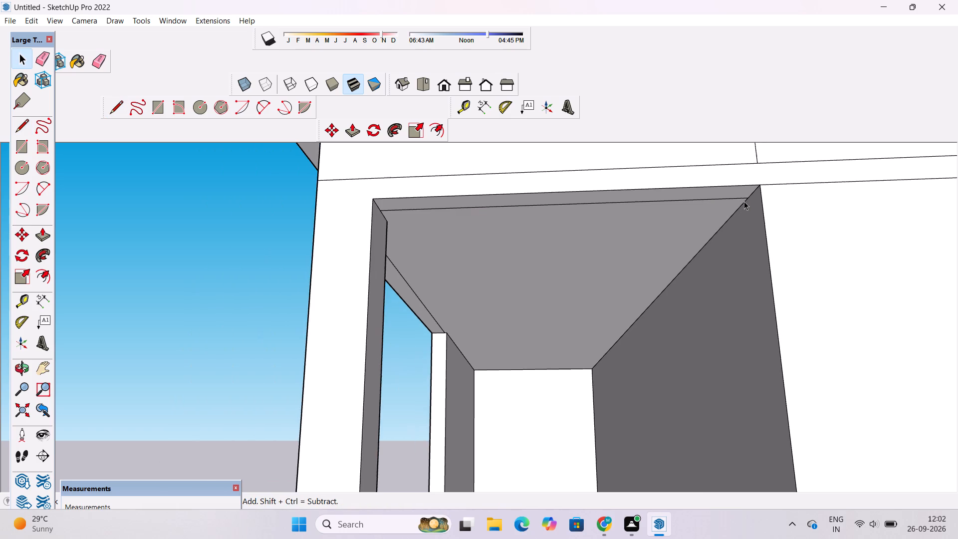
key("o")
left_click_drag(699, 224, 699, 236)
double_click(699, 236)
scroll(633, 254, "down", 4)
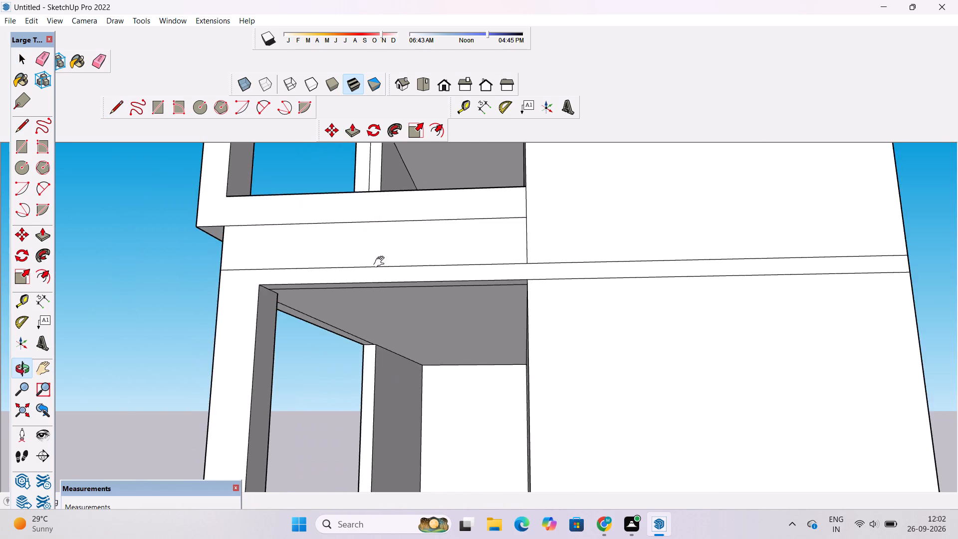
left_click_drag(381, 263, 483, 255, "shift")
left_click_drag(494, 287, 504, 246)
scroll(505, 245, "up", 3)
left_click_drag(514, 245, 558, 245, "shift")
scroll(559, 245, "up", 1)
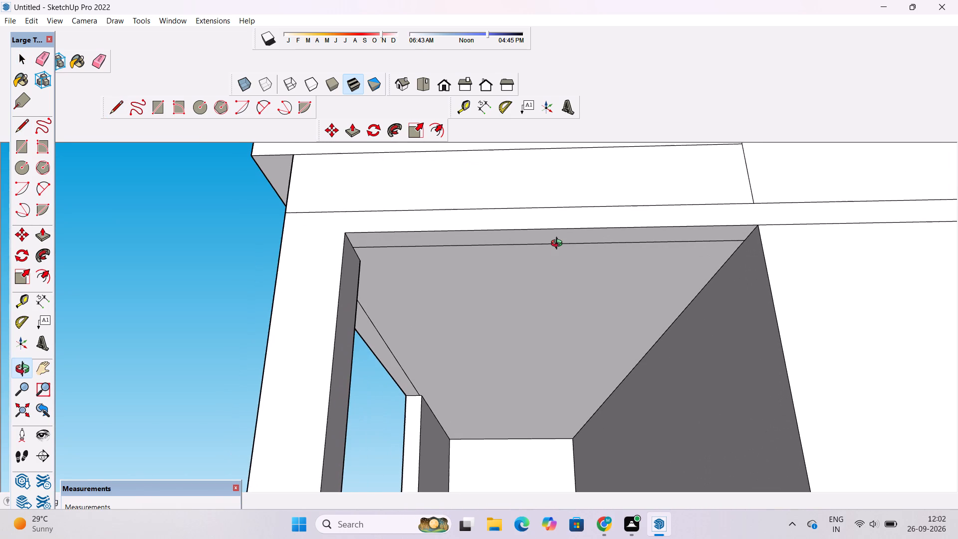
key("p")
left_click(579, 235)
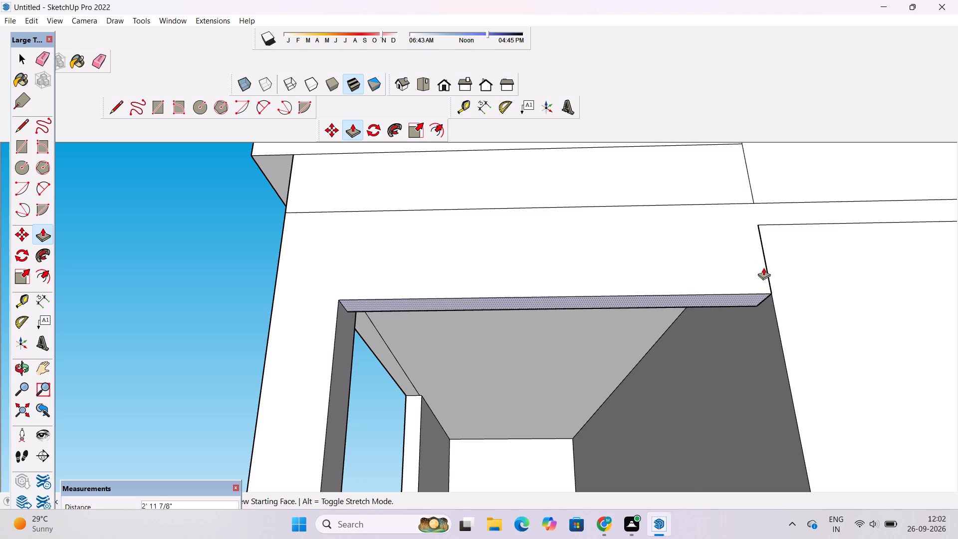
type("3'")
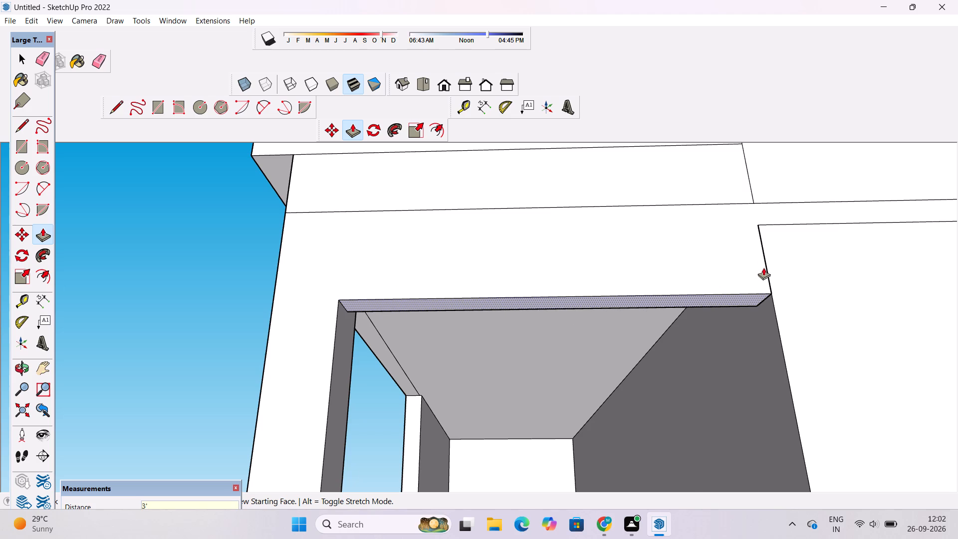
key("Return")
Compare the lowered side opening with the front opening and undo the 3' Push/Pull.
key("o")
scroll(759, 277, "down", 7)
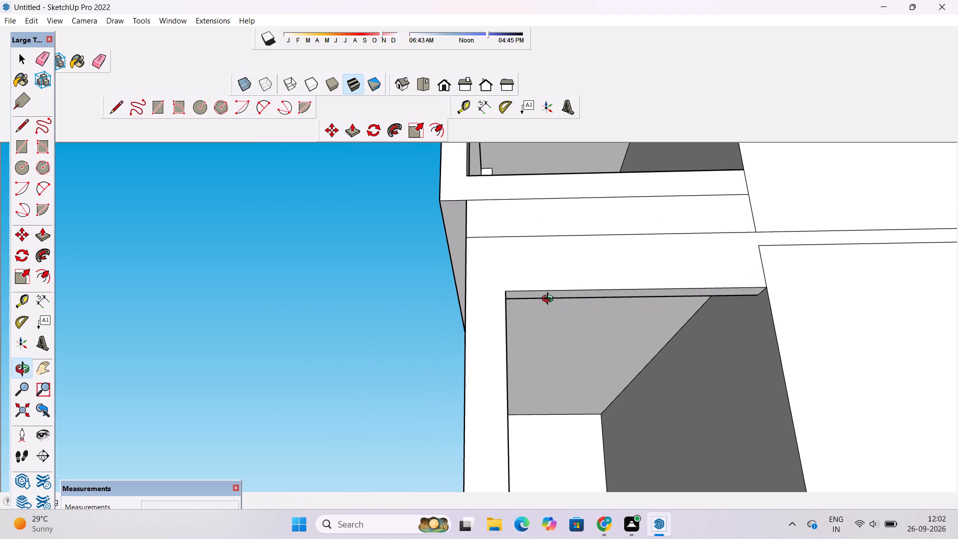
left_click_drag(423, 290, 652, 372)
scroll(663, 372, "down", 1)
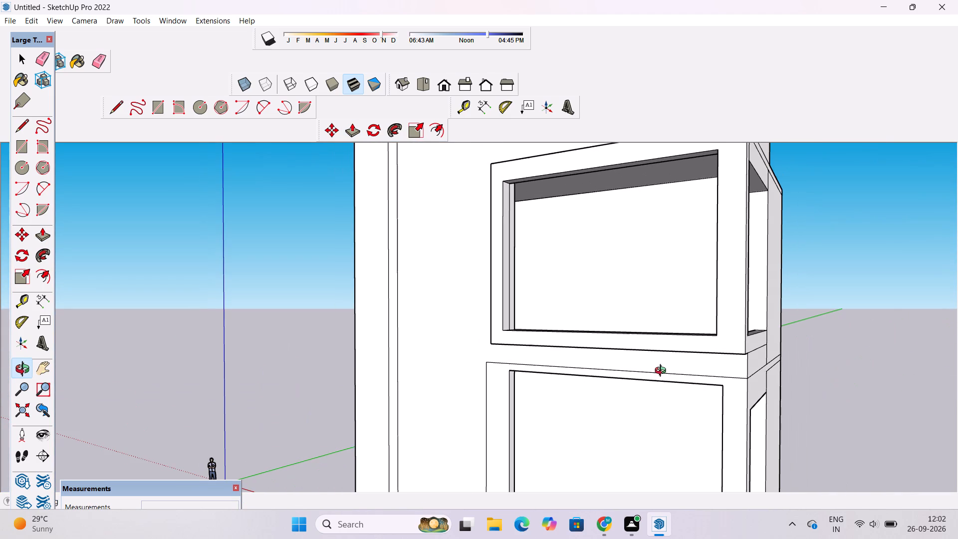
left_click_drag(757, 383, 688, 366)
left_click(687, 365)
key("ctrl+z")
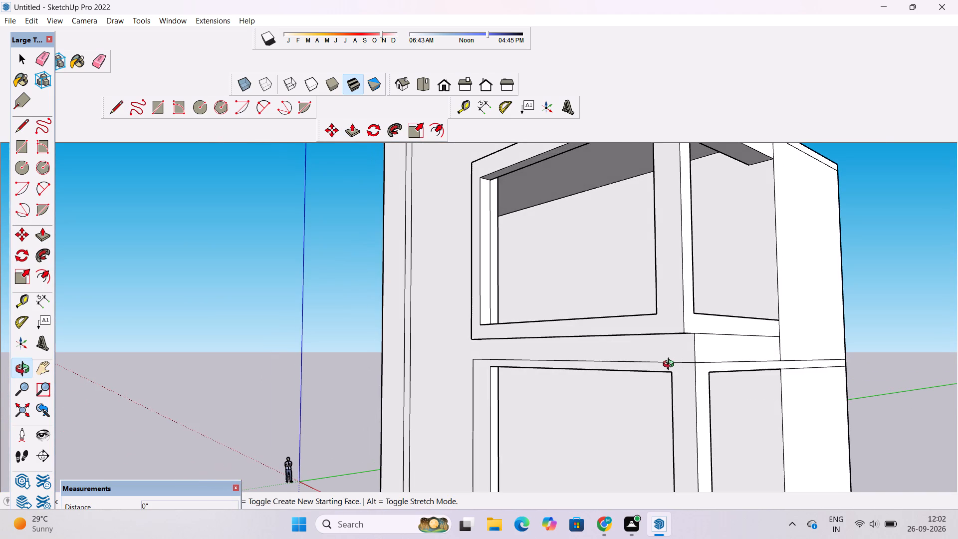
Push/Pull the narrow outer strip on the underside of the ground-floor front opening's top down by 2'.
scroll(780, 395, "up", 3)
left_click_drag(751, 394, 728, 389)
scroll(480, 363, "up", 3)
left_click_drag(440, 372, 500, 382)
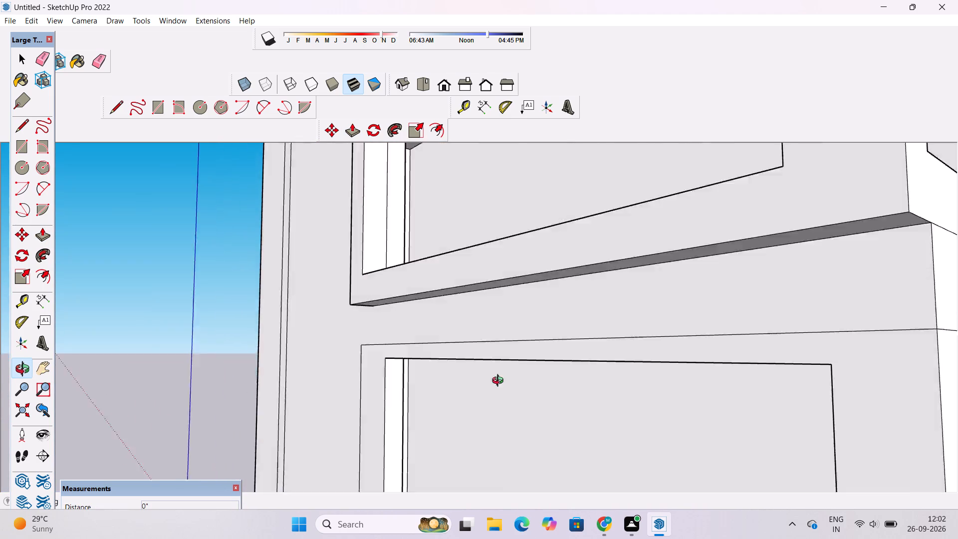
left_click_drag(500, 382, 654, 369)
left_click(658, 368)
left_click_drag(701, 370, 552, 367, "shift")
left_click_drag(551, 378, 578, 370, "shift")
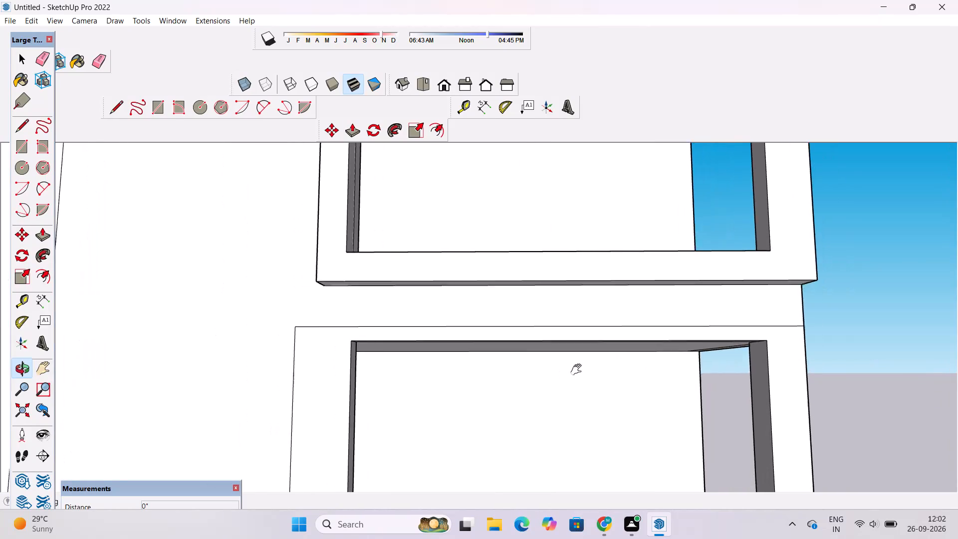
left_click_drag(578, 370, 635, 364, "shift")
scroll(686, 343, "up", 3)
left_click_drag(689, 339, 671, 318)
left_click_drag(667, 314, 591, 299, "shift")
scroll(569, 294, "down", 4)
left_click_drag(566, 308, 577, 322)
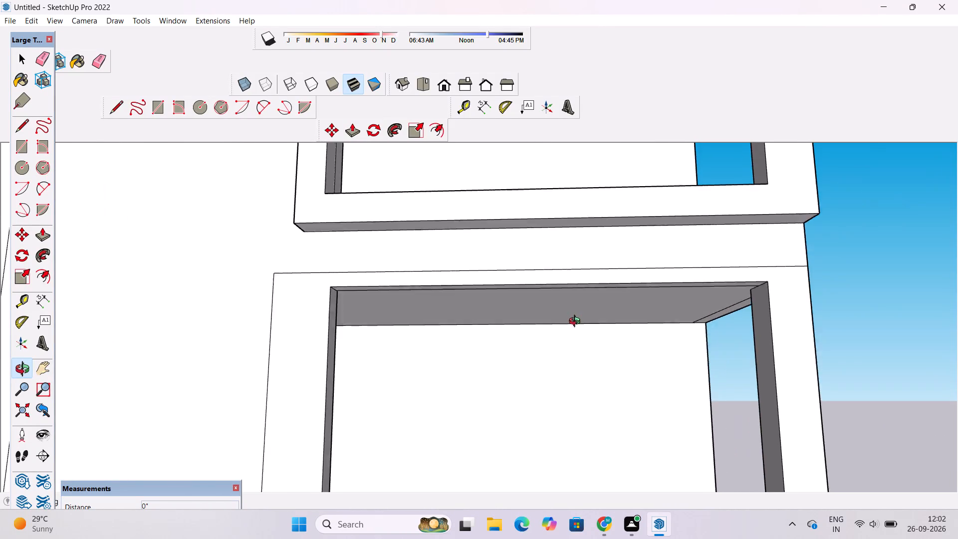
left_click_drag(577, 322, 581, 327)
key("p")
scroll(588, 300, "up", 3)
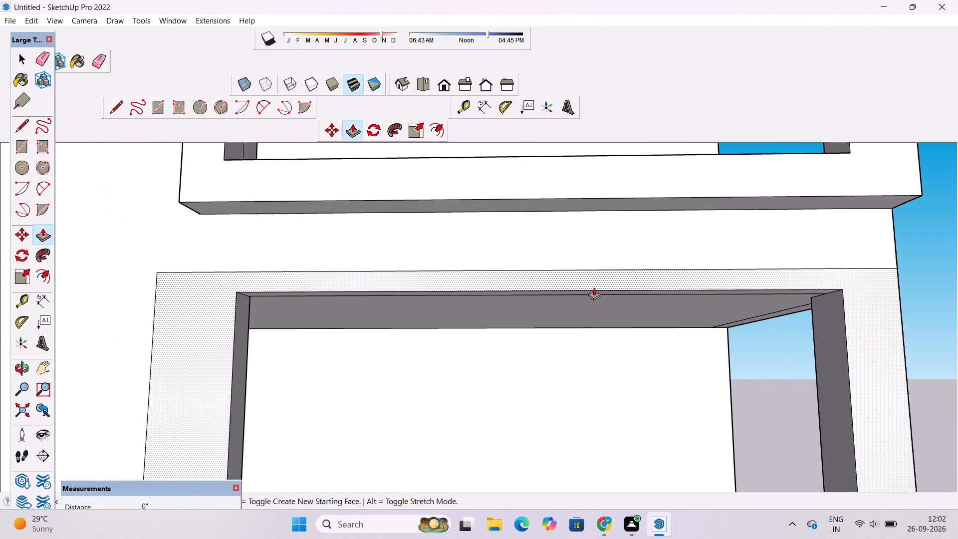
scroll(594, 287, "up", 8)
left_click(592, 297)
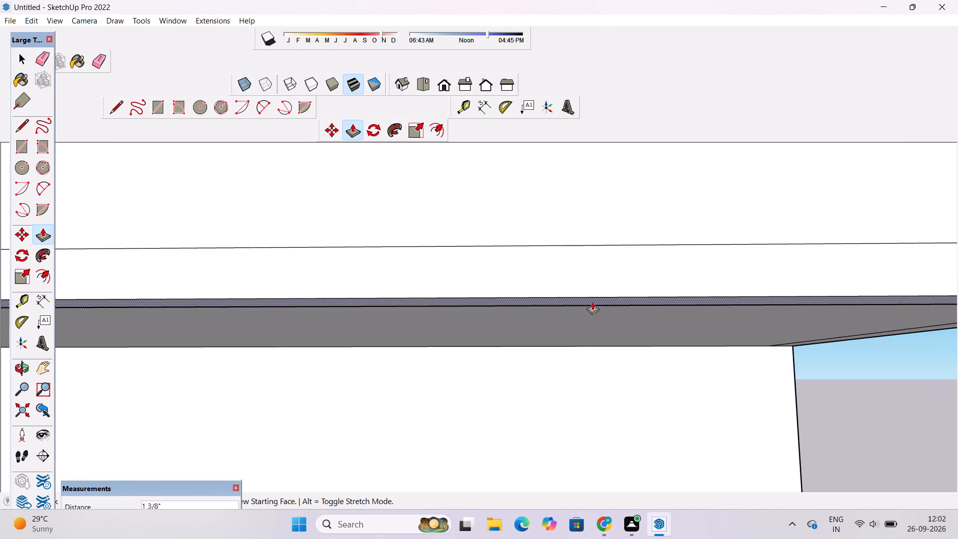
scroll(592, 302, "down", 9)
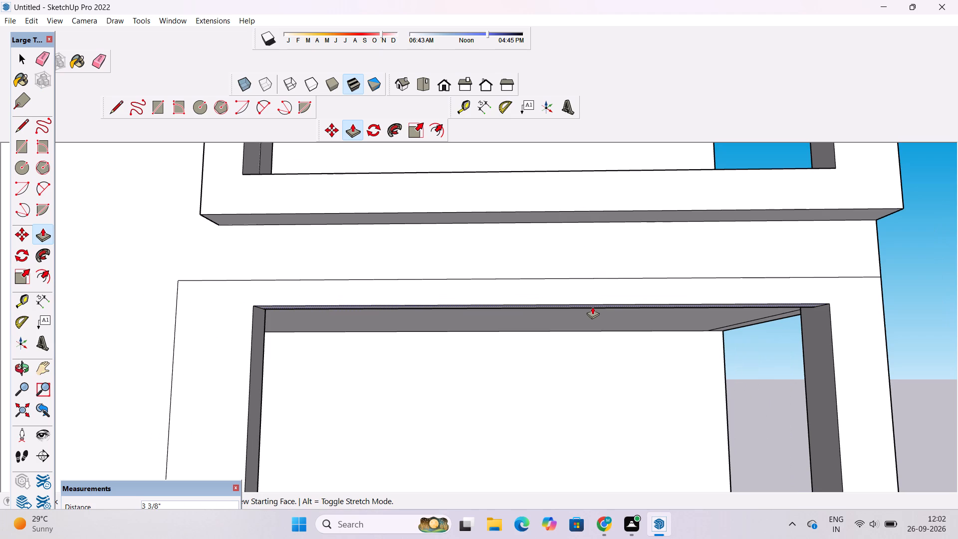
type("2'")
key("Return")
Examine the front opening's lowered top against the side opening around the building's corner.
key("o")
scroll(581, 314, "down", 2)
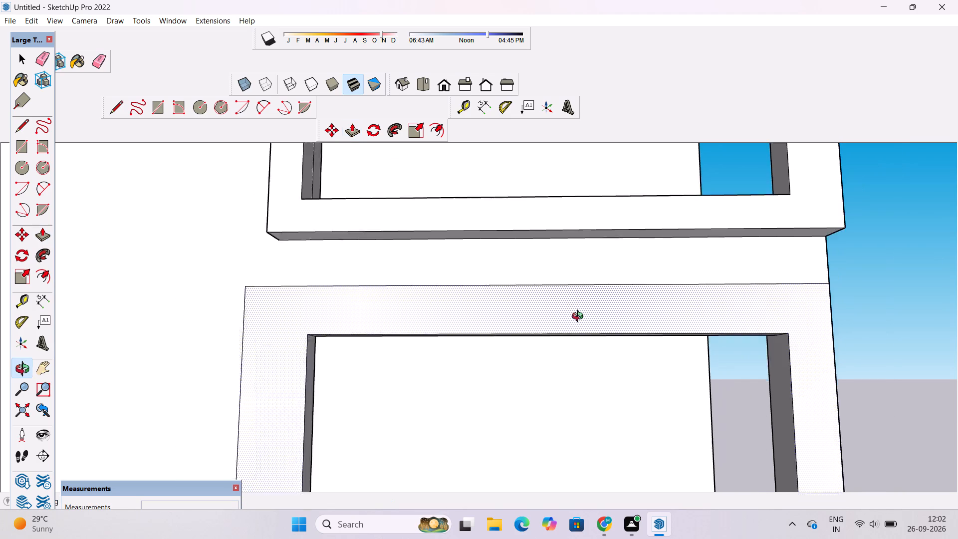
scroll(580, 317, "down", 2)
left_click_drag(800, 326, 540, 344)
scroll(602, 366, "up", 1)
left_click_drag(681, 351, 669, 340)
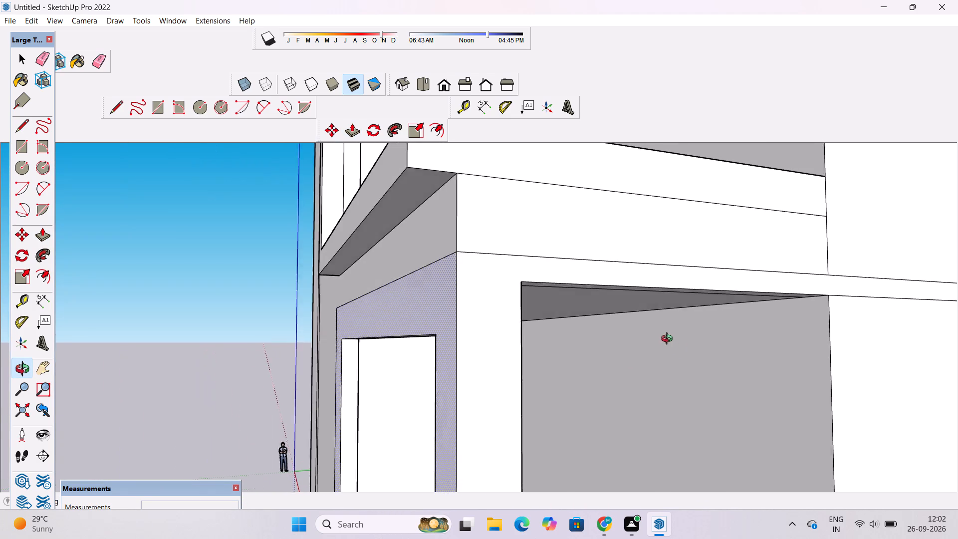
left_click_drag(669, 340, 597, 312)
left_click(592, 310)
scroll(534, 314, "down", 2)
left_click_drag(533, 315, 509, 333)
left_click(509, 333)
left_click_drag(475, 347, 646, 376)
left_click_drag(651, 376, 817, 385)
left_click(823, 382)
Draw a horizontal line about 2' 7" long from the front opening's upper corner to the building's outer corner edge.
scroll(677, 387, "up", 3)
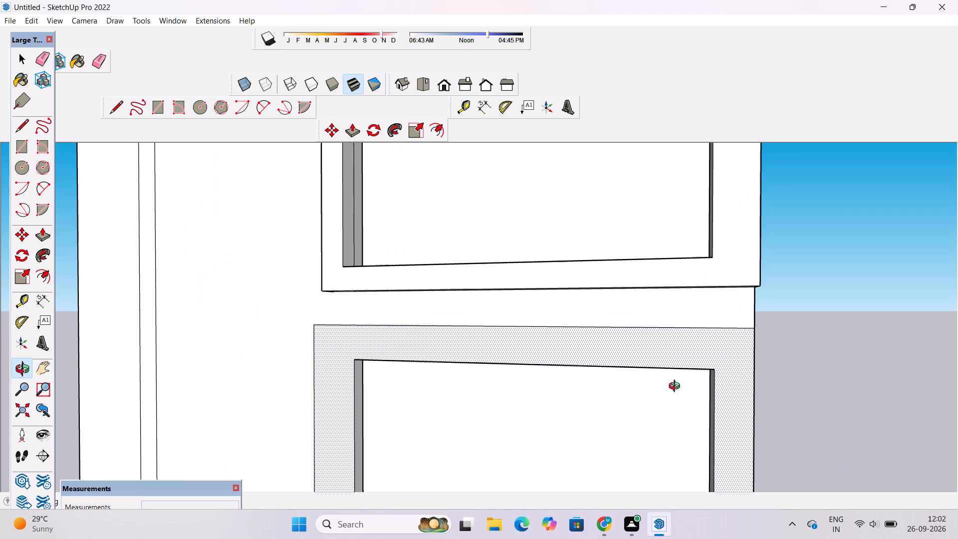
left_click_drag(738, 388, 792, 387)
left_click(796, 385)
left_click_drag(800, 383, 718, 386)
scroll(656, 372, "up", 4)
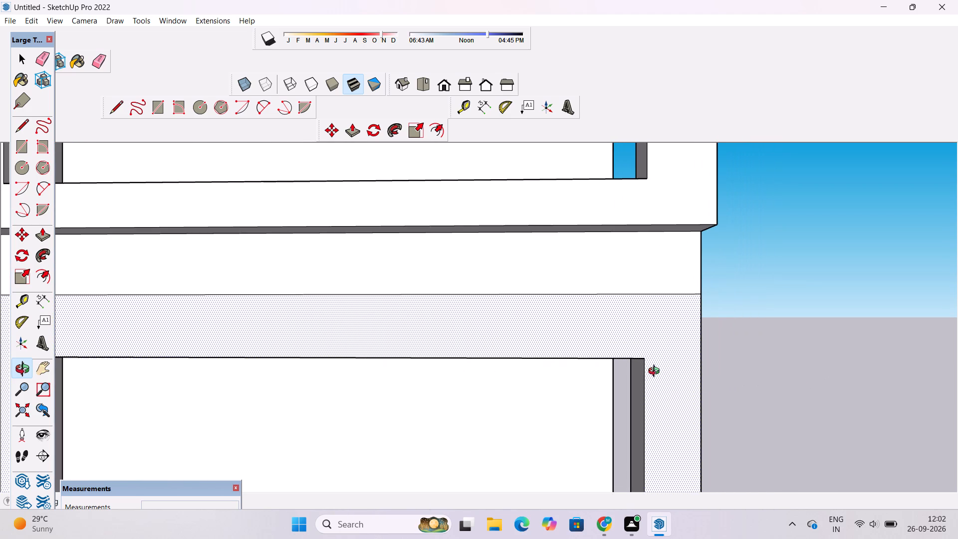
key("l")
scroll(655, 370, "up", 3)
left_click(643, 355)
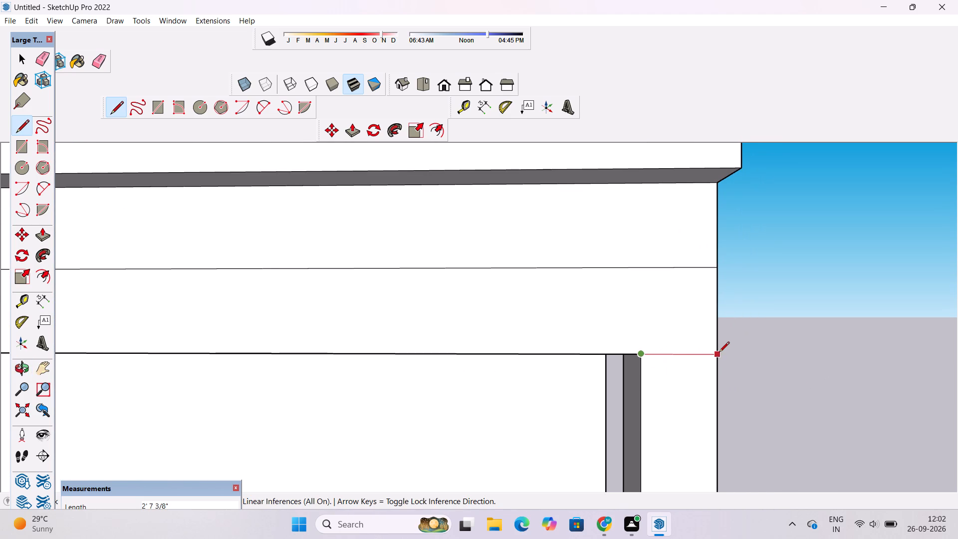
double_click(719, 354)
Continue the line around the corner across the side face of the post to the side opening's edge, about 2' 7" long.
key("o")
left_click_drag(799, 376, 593, 379)
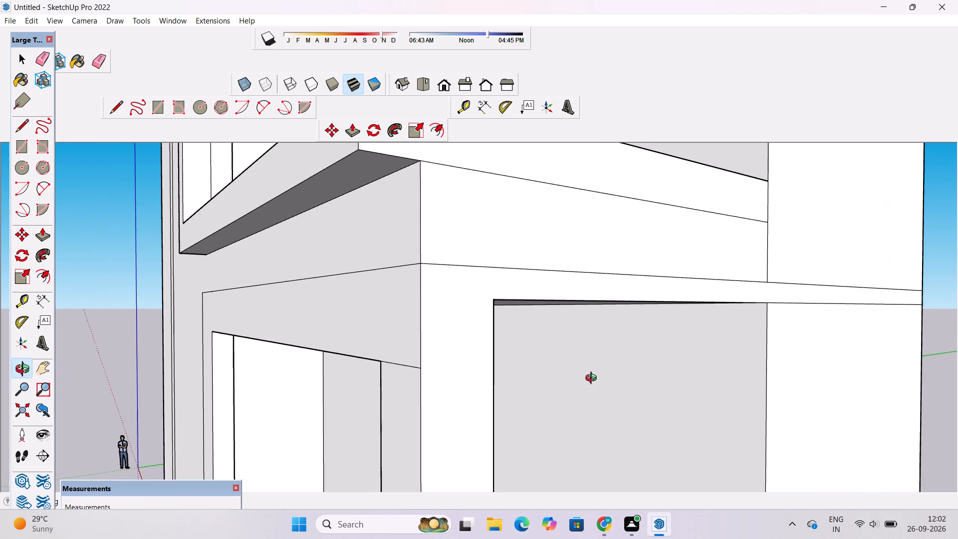
left_click(593, 379)
key("l")
left_click(418, 370)
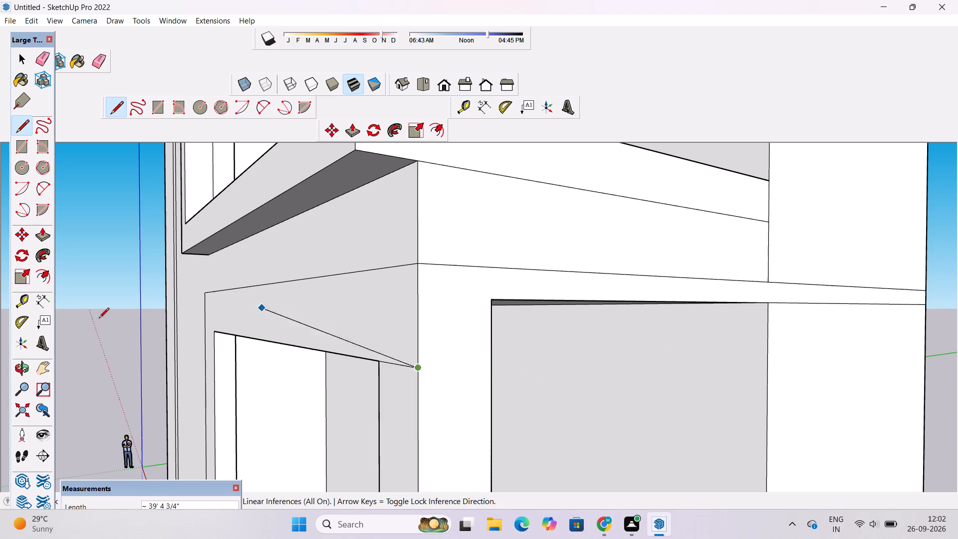
key("space")
left_click_drag(339, 365, 287, 381)
key("l")
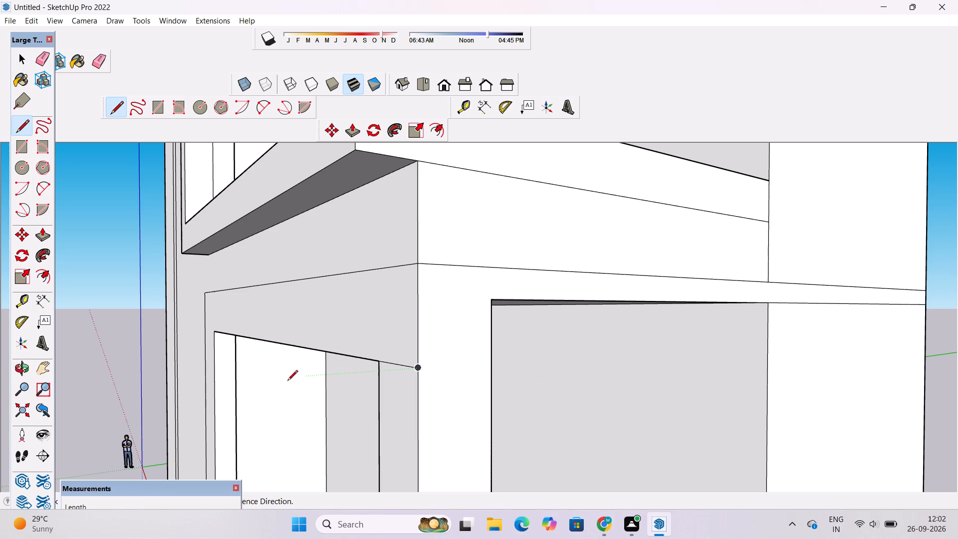
left_click_drag(287, 381, 448, 390)
left_click(416, 370)
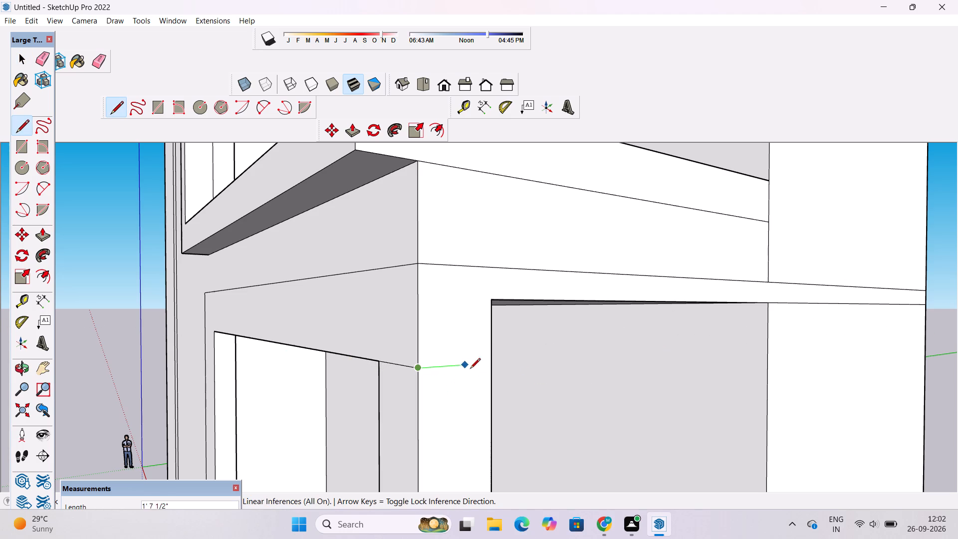
left_click(491, 368)
key("space")
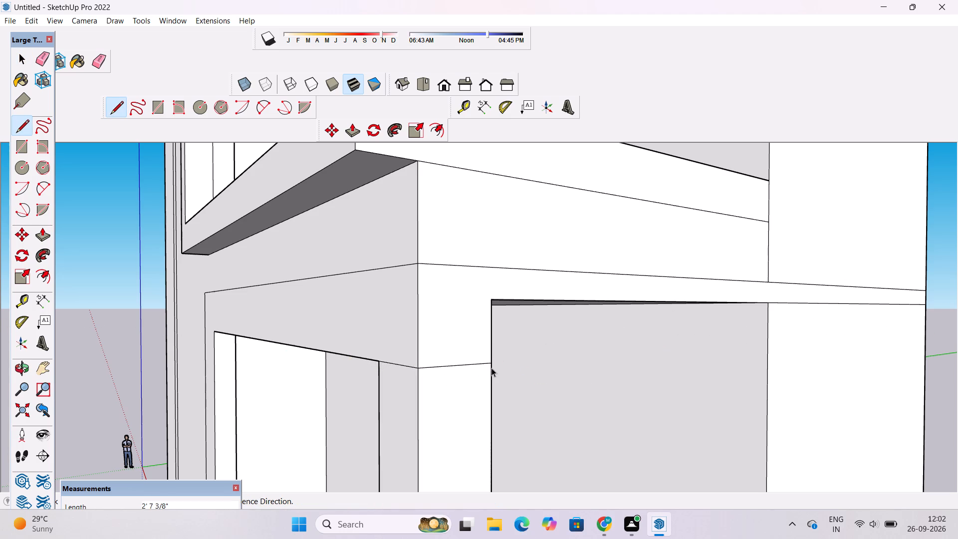
Continue the horizontal line across the ground-floor side opening to its far vertical edge, about 16' 9" long.
type("o")
scroll(487, 375, "down", 4)
left_click_drag(495, 378, 455, 378)
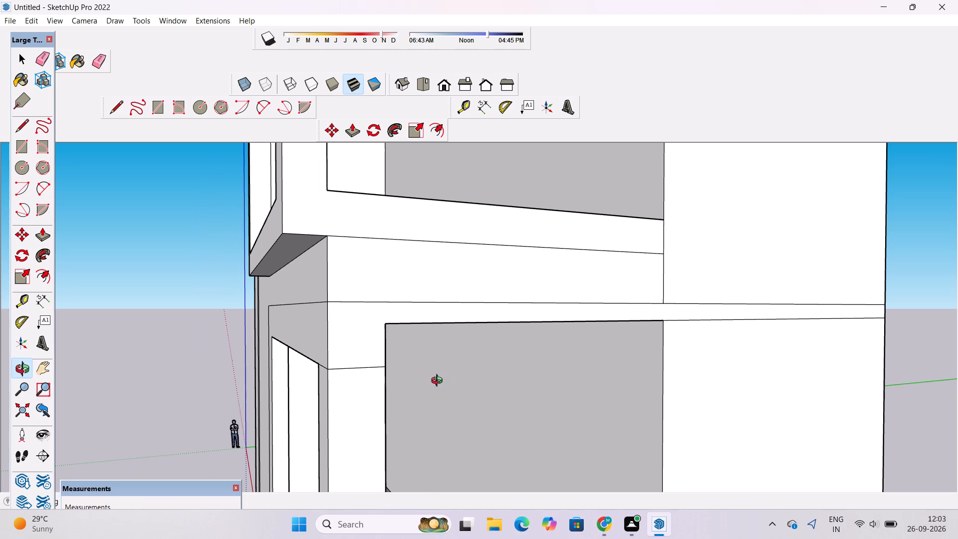
scroll(436, 381, "up", 2)
left_click_drag(404, 379, 412, 385, "shift")
left_click(413, 385, "shift")
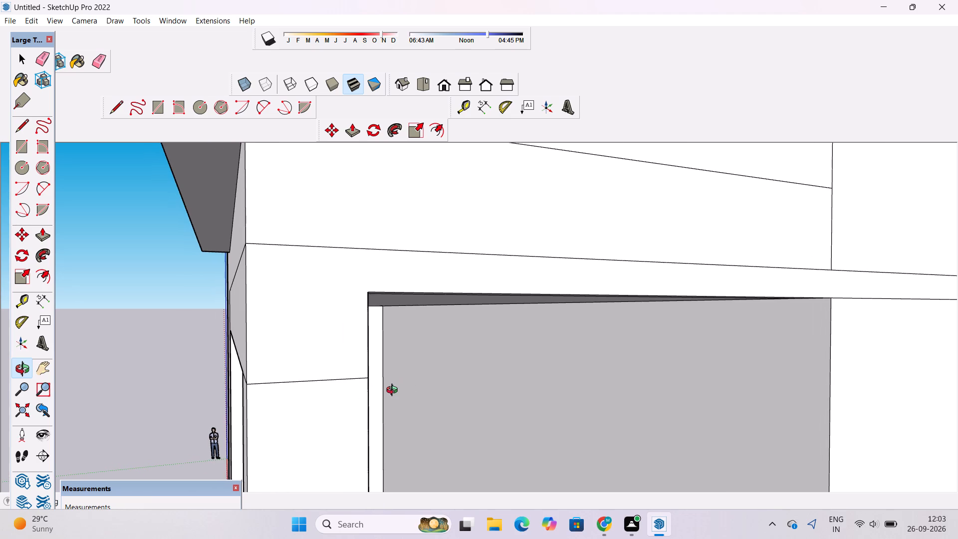
key("l")
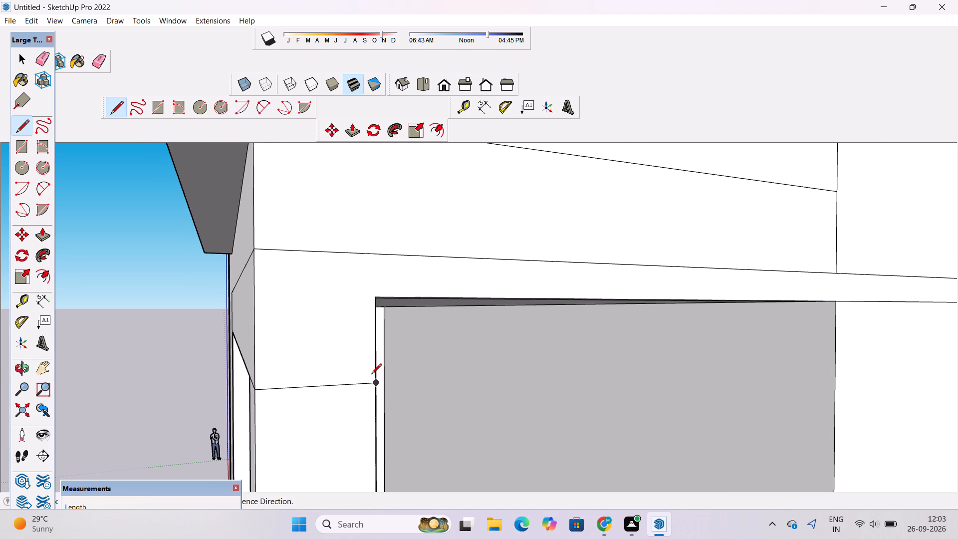
scroll(371, 375, "down", 1)
left_click(375, 384)
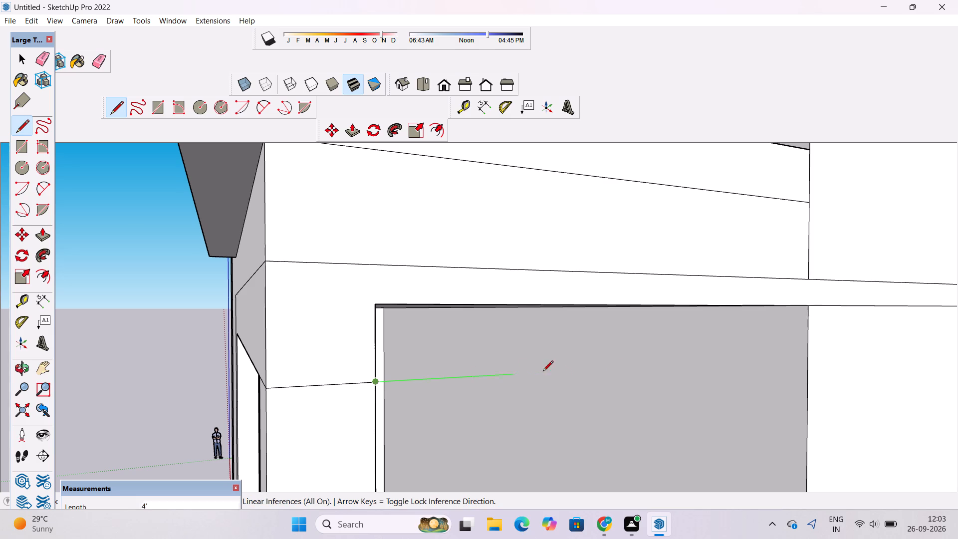
double_click(807, 358)
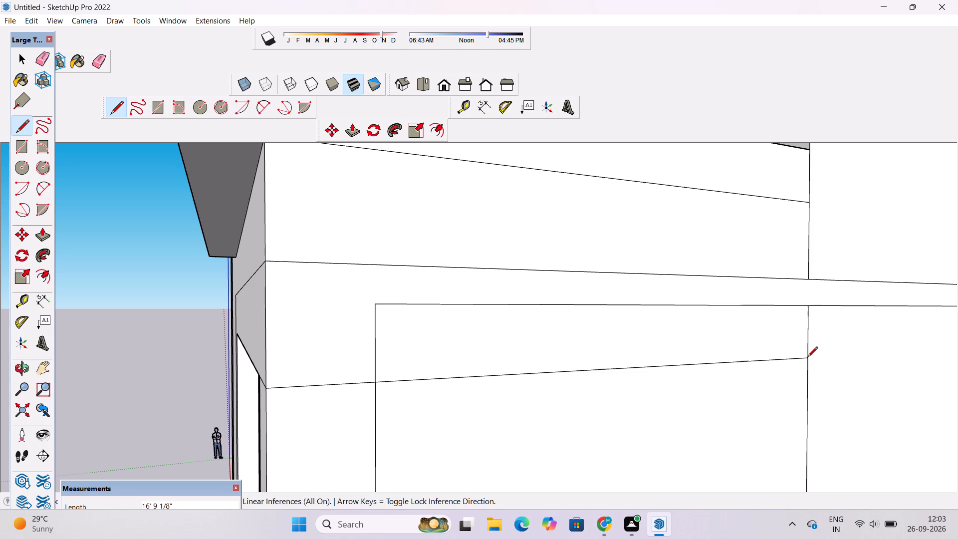
Delete the face filling the side opening below the new line, keeping the strip above it.
key("space")
scroll(701, 312, "down", 5)
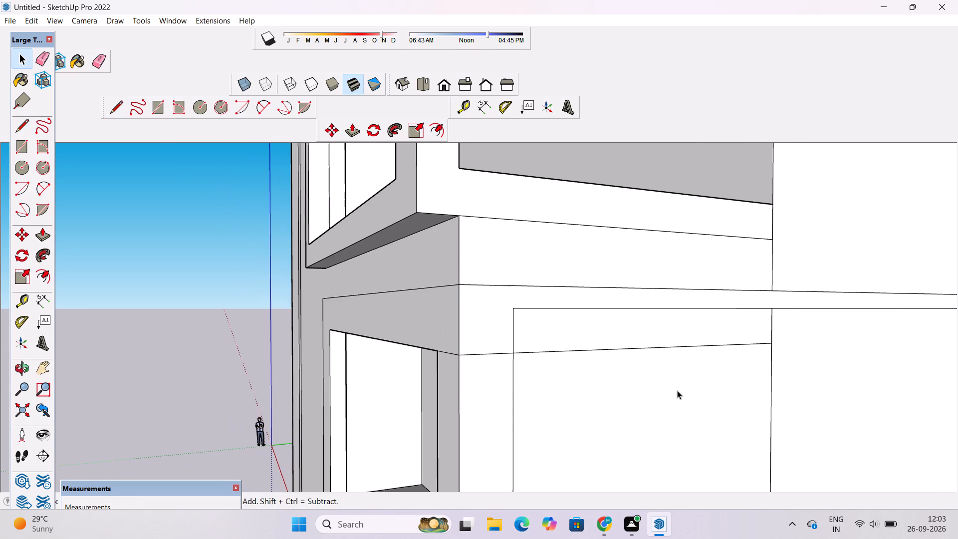
left_click(677, 390)
key("Delete")
Draw a horizontal line from the ground-floor front opening's upper corner farthest from the building corner to the vertical outline on the wall.
scroll(565, 388, "down", 3)
key("o")
scroll(563, 383, "down", 4)
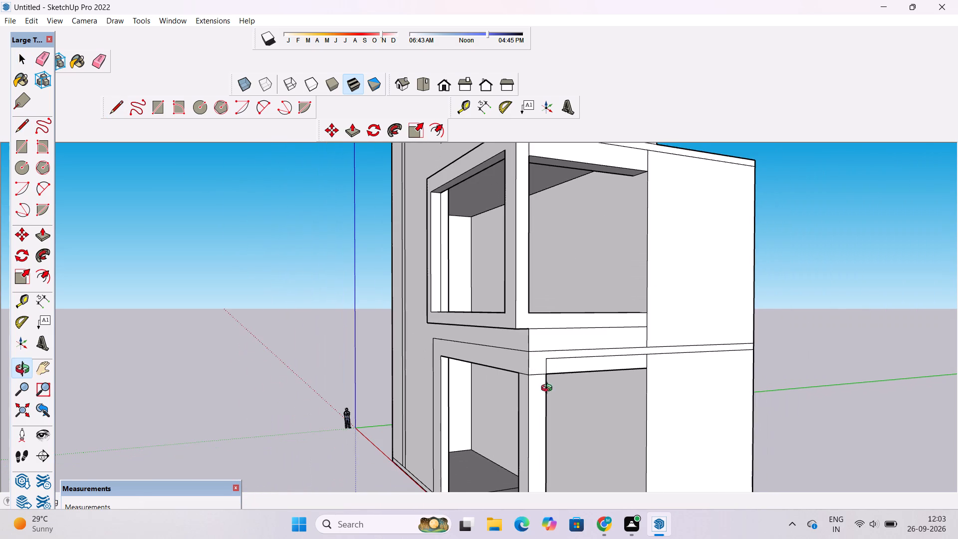
left_click_drag(534, 390, 639, 371)
left_click(767, 274)
left_click_drag(609, 407, 735, 410)
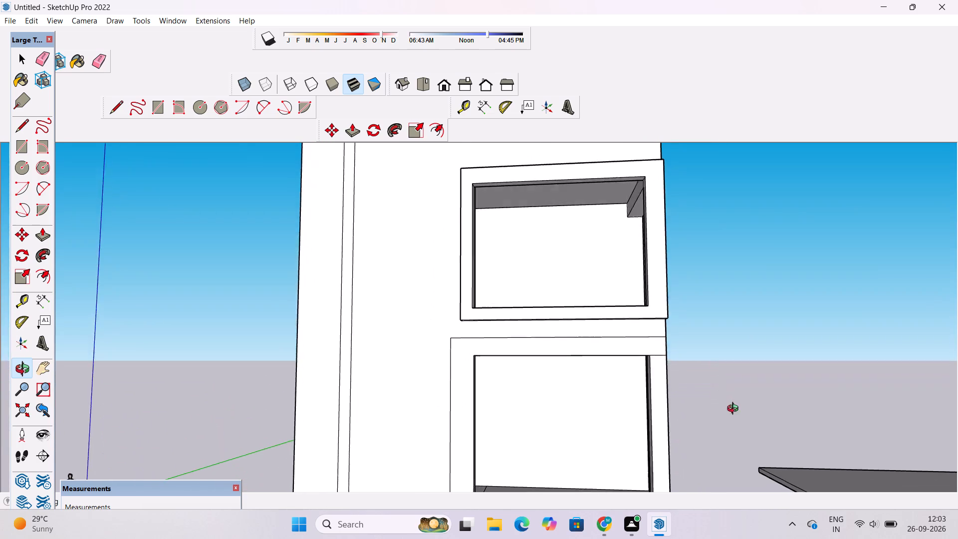
left_click_drag(735, 410, 736, 412)
scroll(678, 374, "up", 3)
left_click_drag(632, 363, 625, 392)
left_click(625, 393)
left_click_drag(625, 395, 617, 358, "shift")
left_click_drag(548, 355, 571, 370)
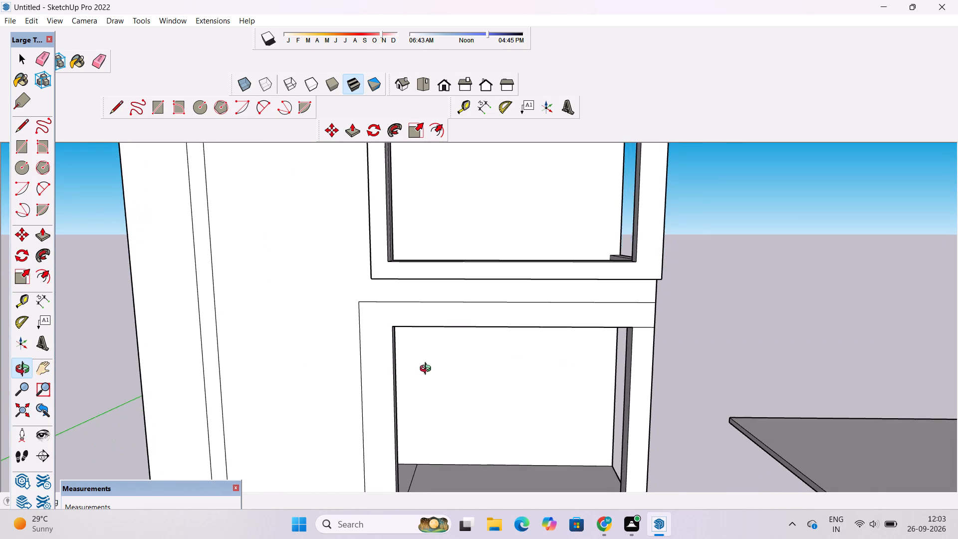
scroll(358, 358, "up", 2)
left_click_drag(359, 359, 390, 366)
scroll(392, 361, "up", 3)
key("l")
scroll(401, 327, "up", 1)
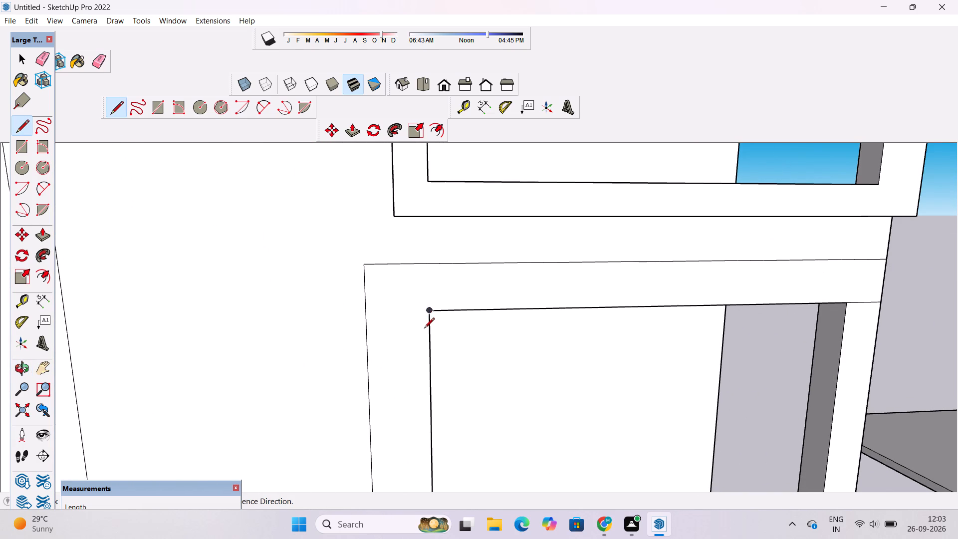
scroll(422, 336, "up", 12)
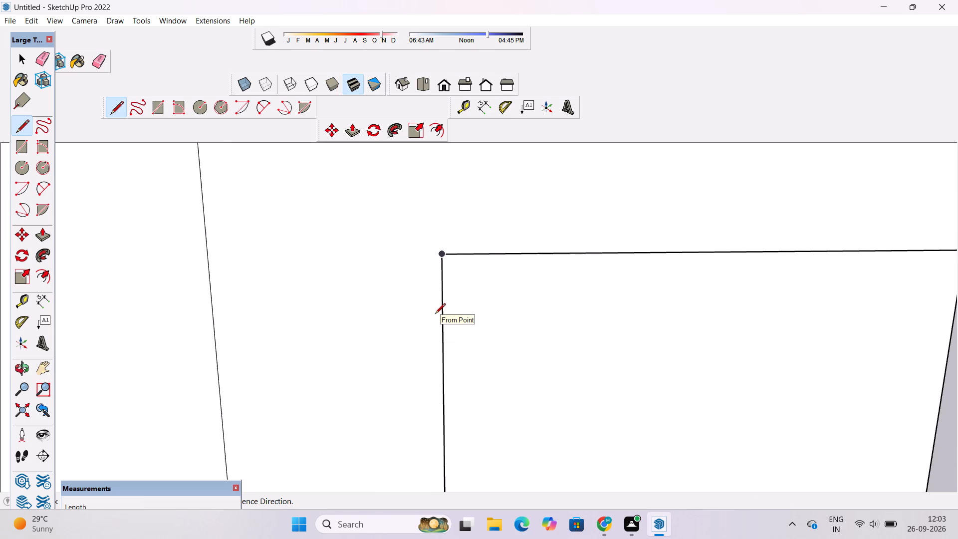
left_click(443, 257)
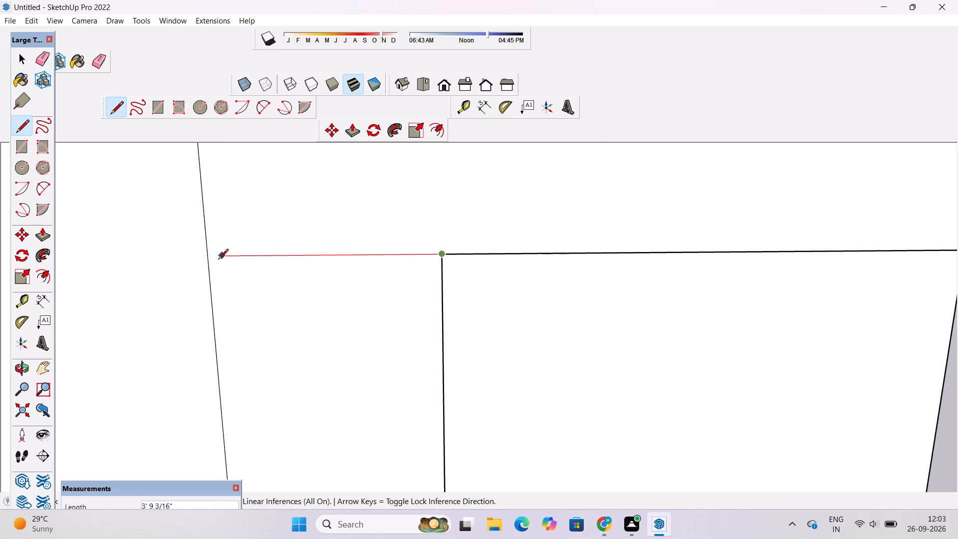
left_click(207, 257)
key("space")
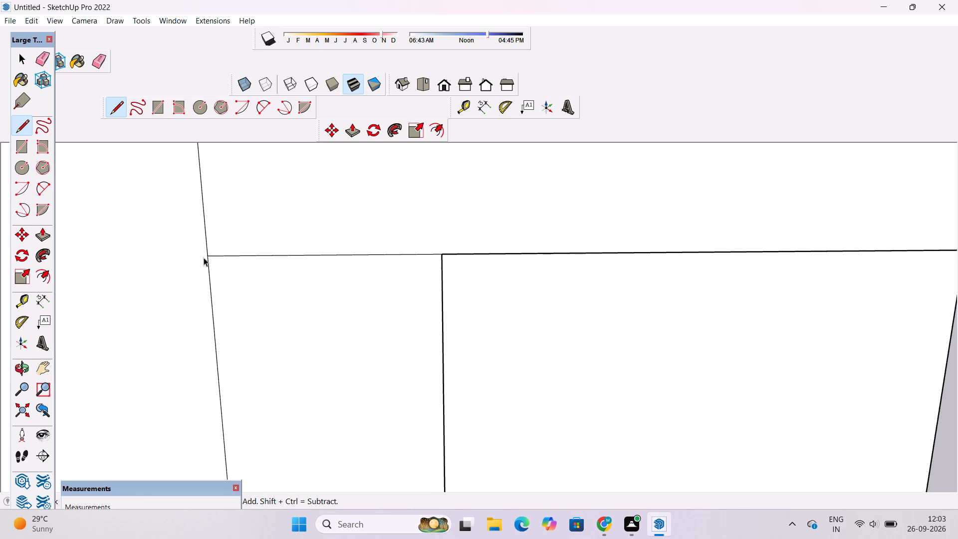
Examine the balcony frame and the ground-floor band beneath it from the front and both sides of the building.
key("o")
scroll(188, 300, "down", 10)
left_click_drag(396, 288, 335, 324, "shift")
scroll(327, 325, "down", 6)
left_click_drag(657, 333, 555, 336)
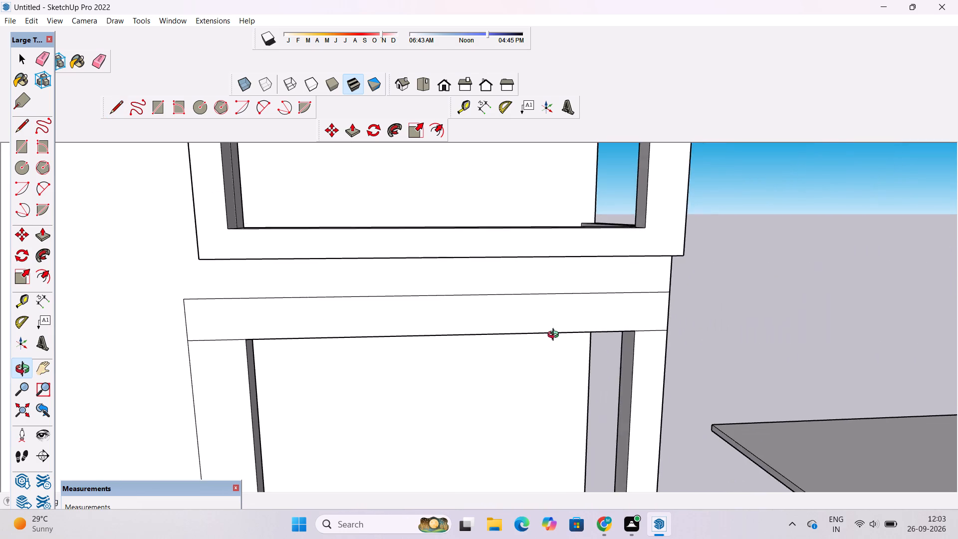
left_click_drag(555, 336, 547, 333)
scroll(506, 311, "down", 17)
left_click_drag(449, 307, 460, 374, "shift")
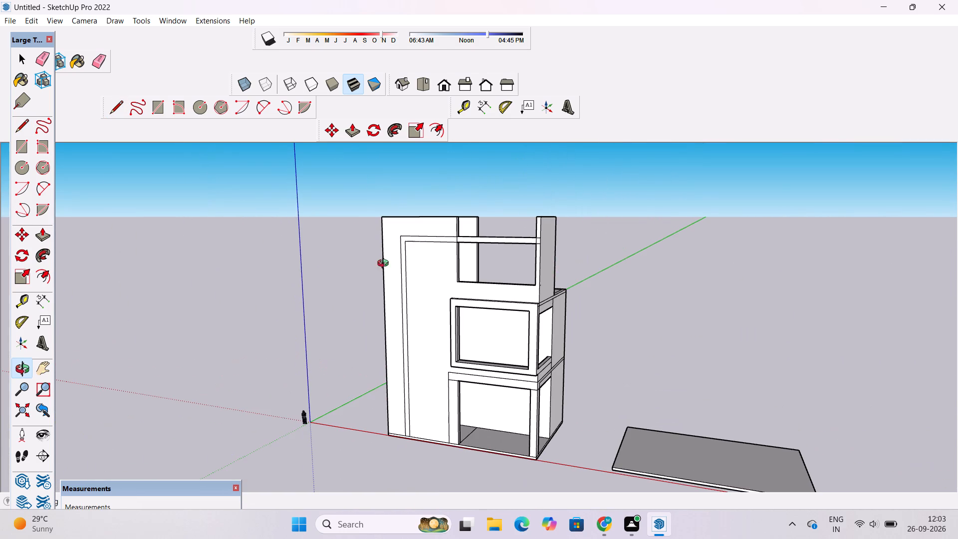
scroll(449, 397, "up", 5)
left_click_drag(402, 384, 505, 383)
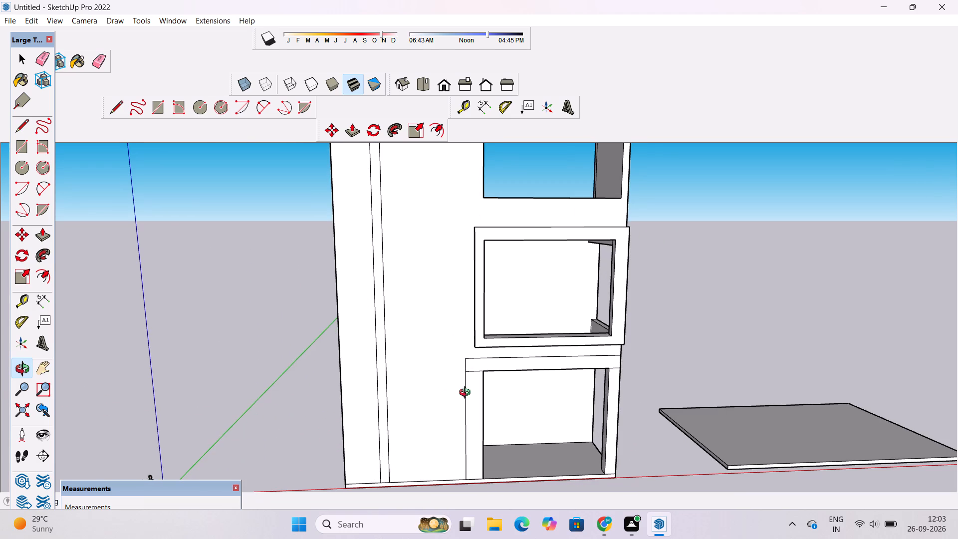
left_click_drag(487, 353, 468, 376, "shift")
left_click_drag(492, 374, 398, 368, "shift")
left_click_drag(485, 388, 411, 399)
scroll(376, 371, "up", 4)
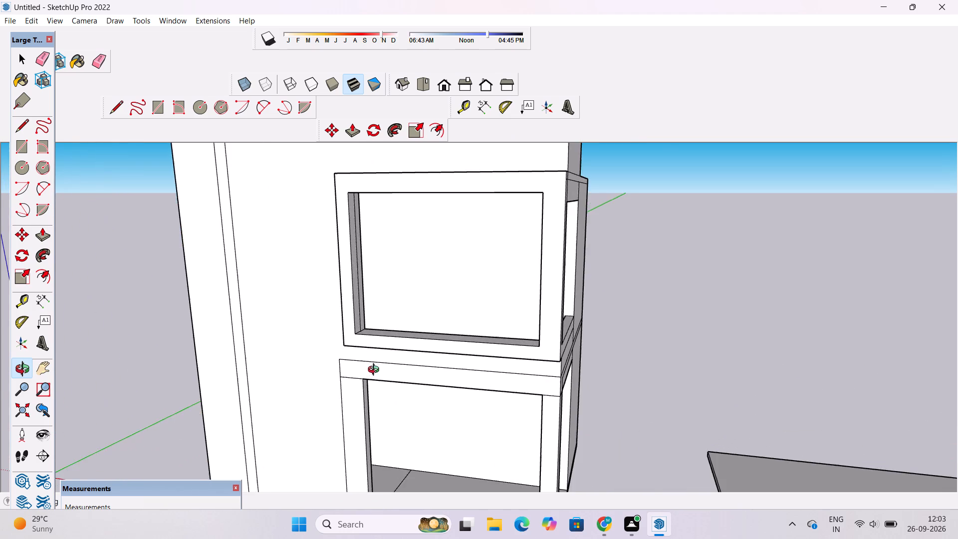
left_click_drag(521, 358, 341, 355)
left_click_drag(328, 352, 319, 351)
scroll(304, 341, "up", 4)
left_click_drag(339, 337, 346, 370, "shift")
scroll(346, 370, "down", 5)
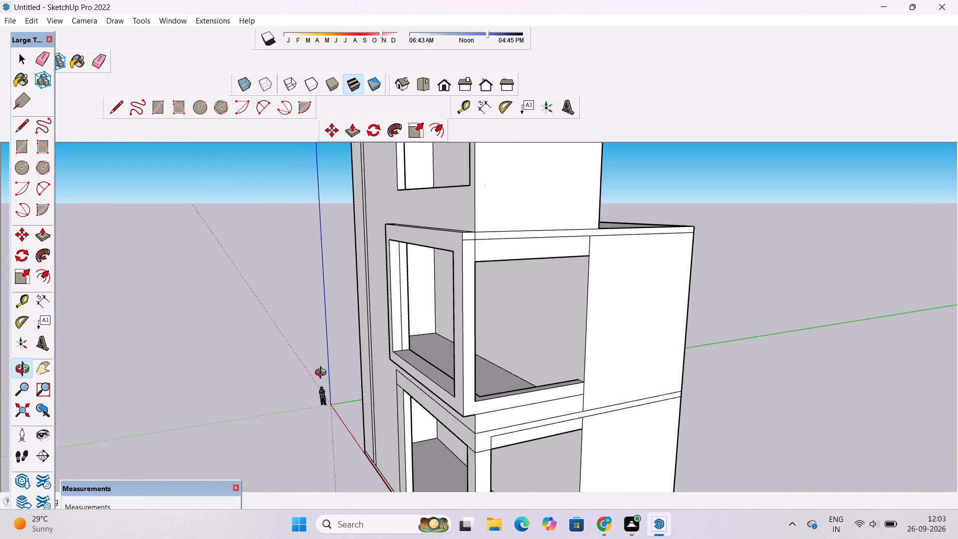
left_click_drag(323, 375, 396, 380)
scroll(395, 371, "up", 2)
left_click_drag(394, 364, 346, 371, "shift")
scroll(490, 289, "up", 1)
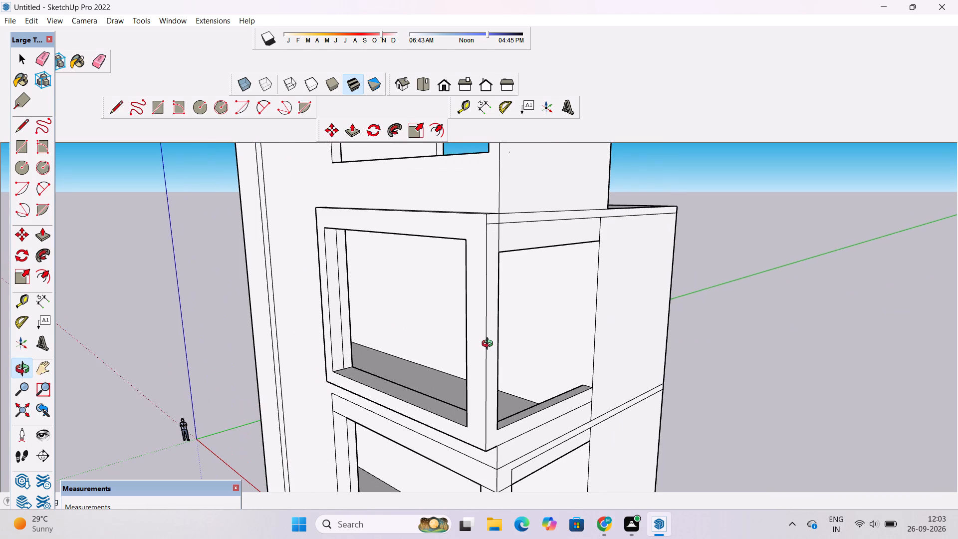
scroll(421, 372, "down", 7)
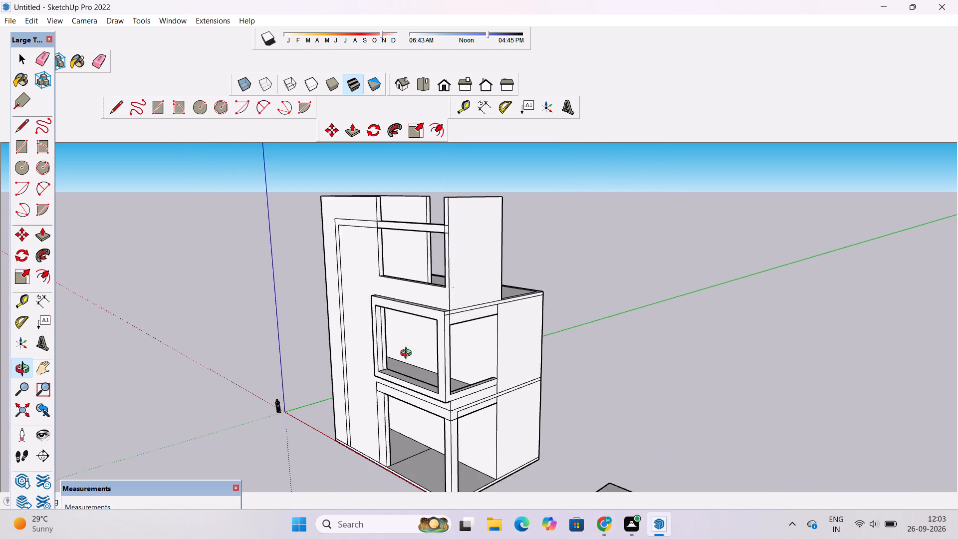
left_click_drag(366, 352, 547, 328)
scroll(445, 315, "up", 4)
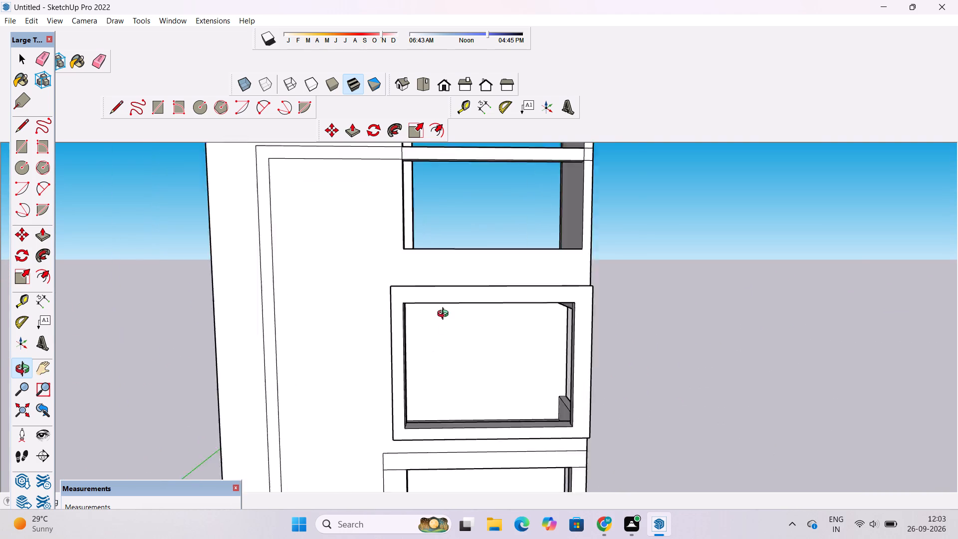
scroll(445, 315, "up", 2)
left_click_drag(305, 333, 593, 324)
left_click_drag(631, 316, 663, 314)
left_click_drag(663, 314, 499, 346)
scroll(411, 297, "down", 4)
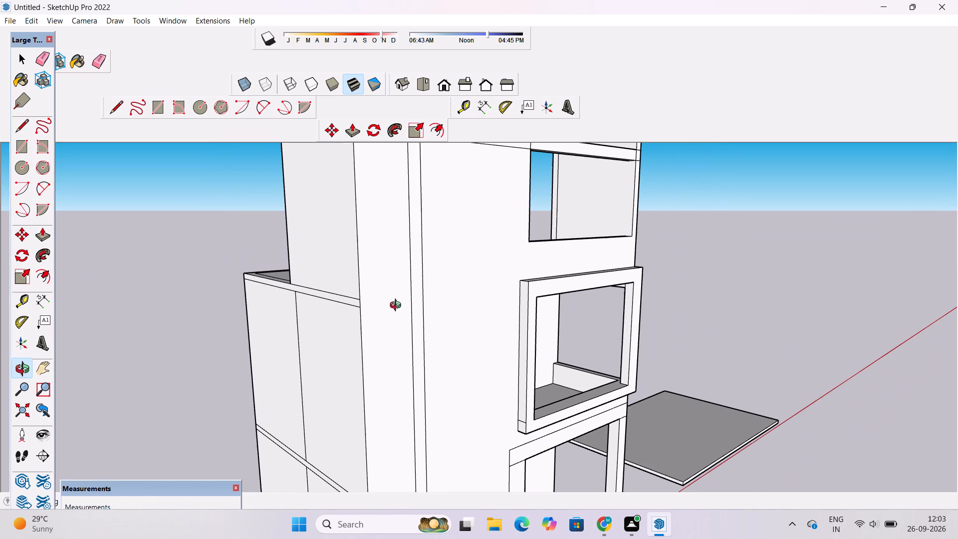
scroll(398, 306, "down", 2)
left_click_drag(684, 355, 545, 376)
left_click(545, 376)
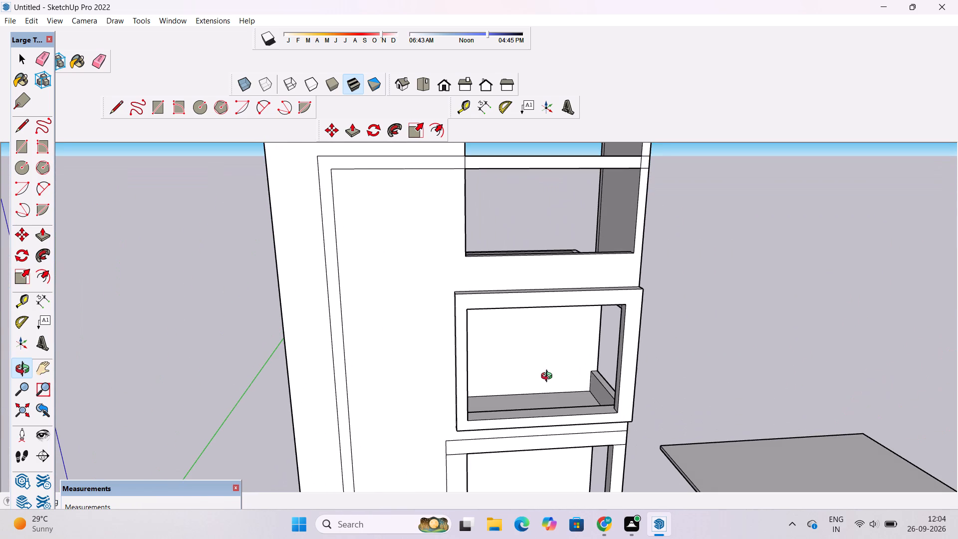
left_click_drag(546, 400, 524, 344)
left_click(524, 344)
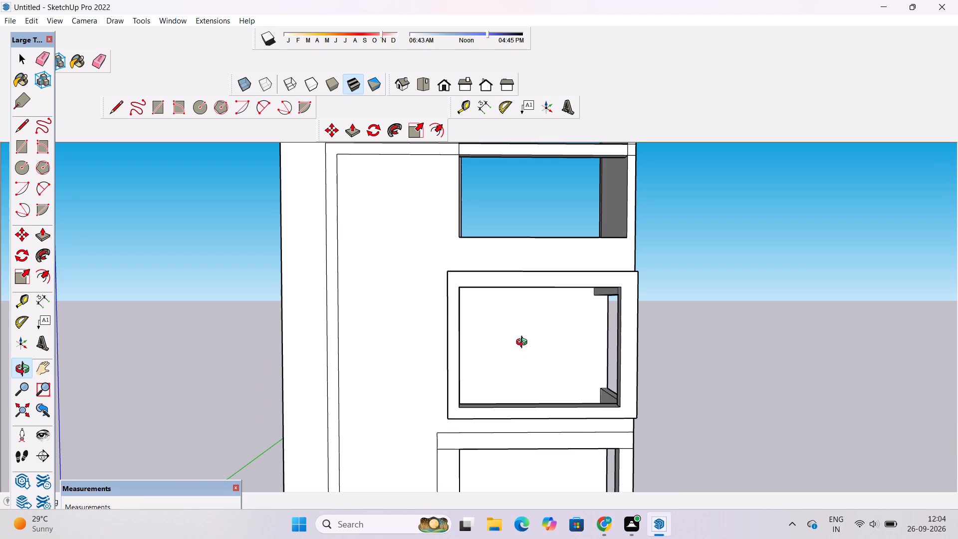
left_click_drag(529, 362, 526, 335, "shift")
left_click(526, 335, "shift")
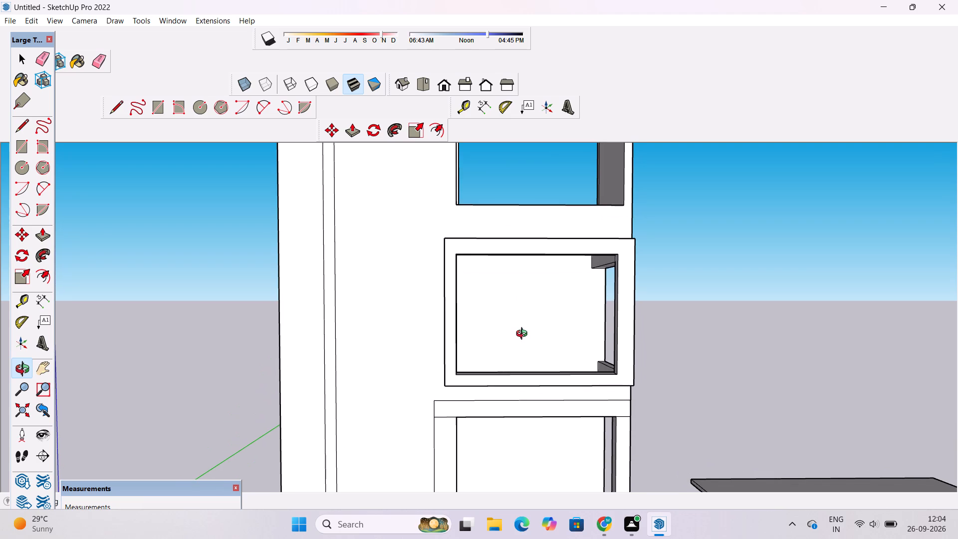
scroll(524, 335, "down", 3)
left_click_drag(524, 336, 521, 379)
scroll(518, 368, "up", 3)
left_click_drag(572, 358, 554, 359, "shift")
left_click(554, 359, "shift")
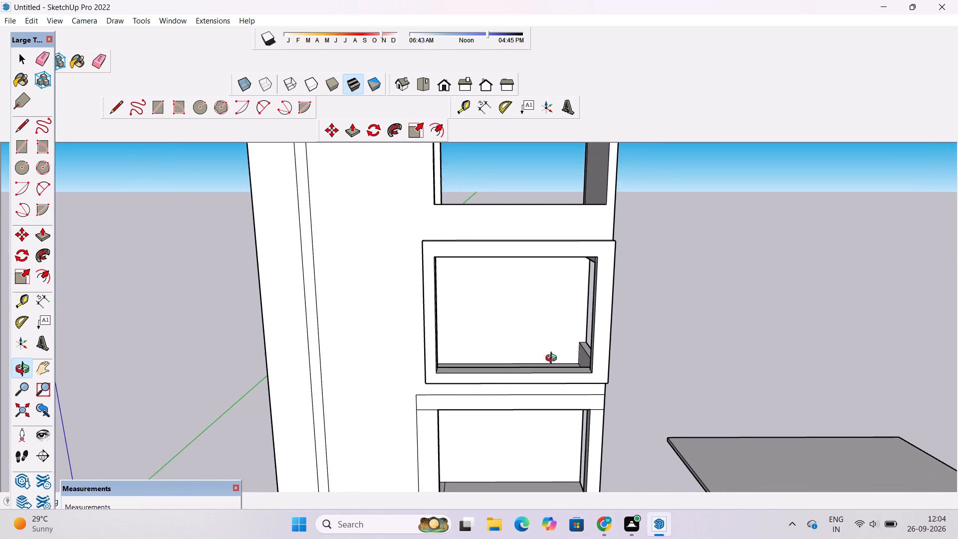
scroll(553, 359, "up", 4)
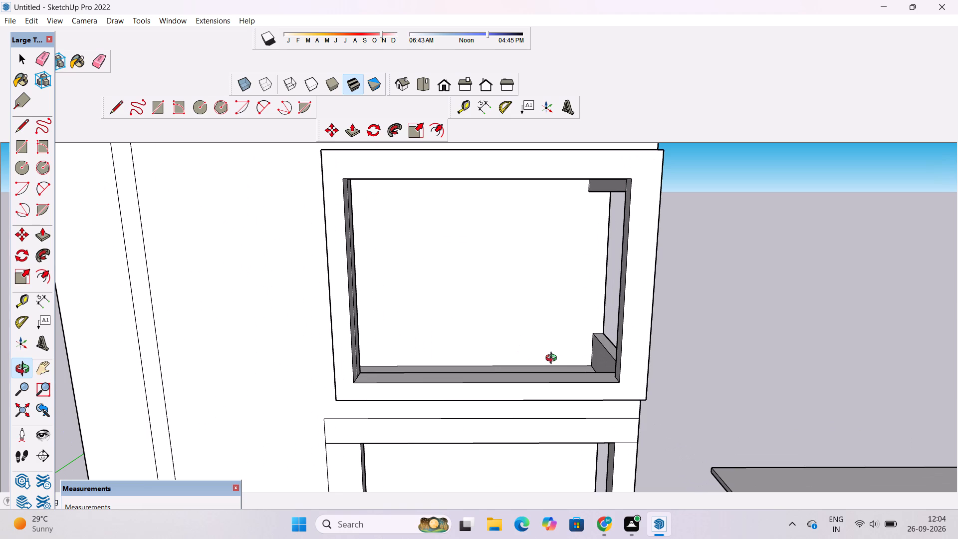
scroll(553, 359, "up", 4)
scroll(553, 359, "down", 4)
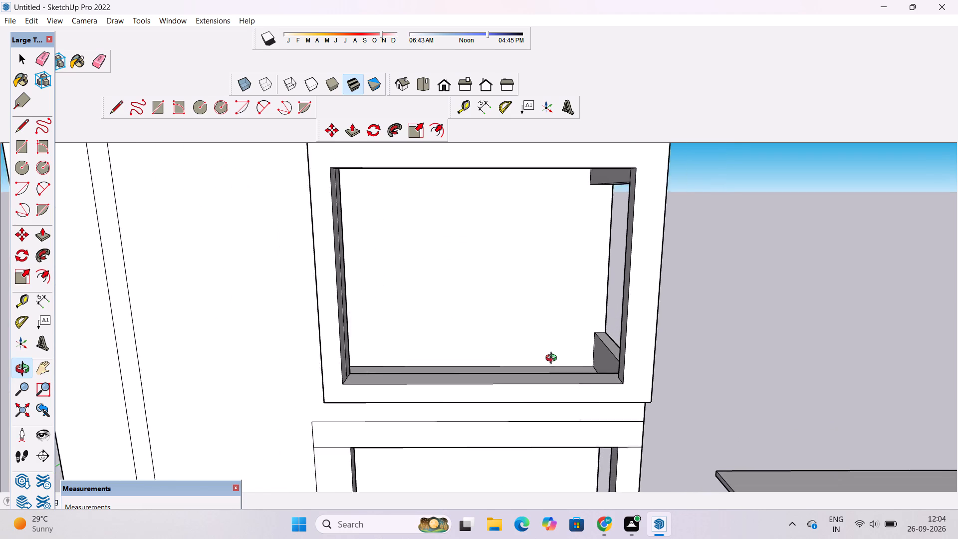
scroll(553, 359, "down", 2)
scroll(553, 359, "up", 4)
scroll(553, 359, "down", 3)
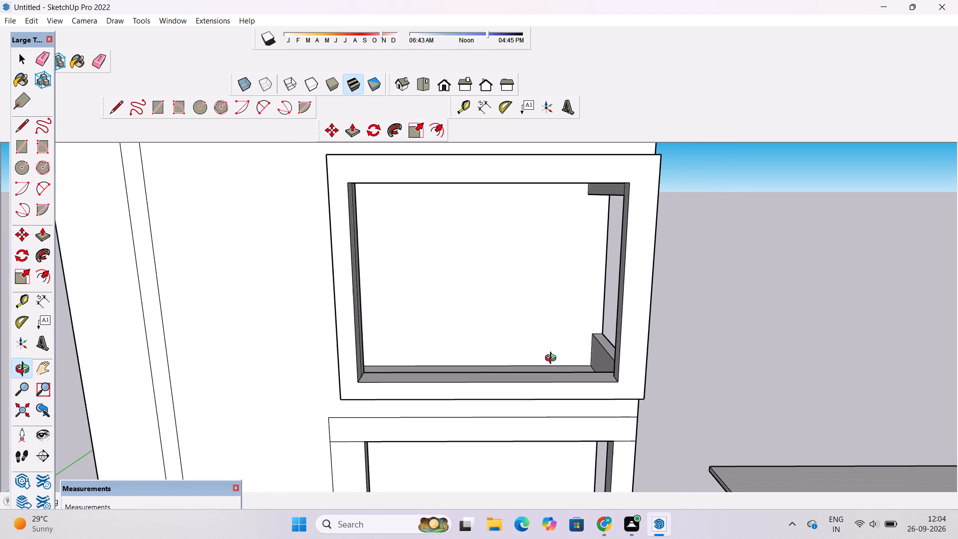
left_click_drag(553, 359, 543, 367, "shift")
left_click(541, 369, "shift")
Push/Pull the inner face of the side opening's top strip inward about 1' 4" to the parallel line on the ceiling.
left_click_drag(550, 417, 598, 293)
scroll(581, 382, "up", 4)
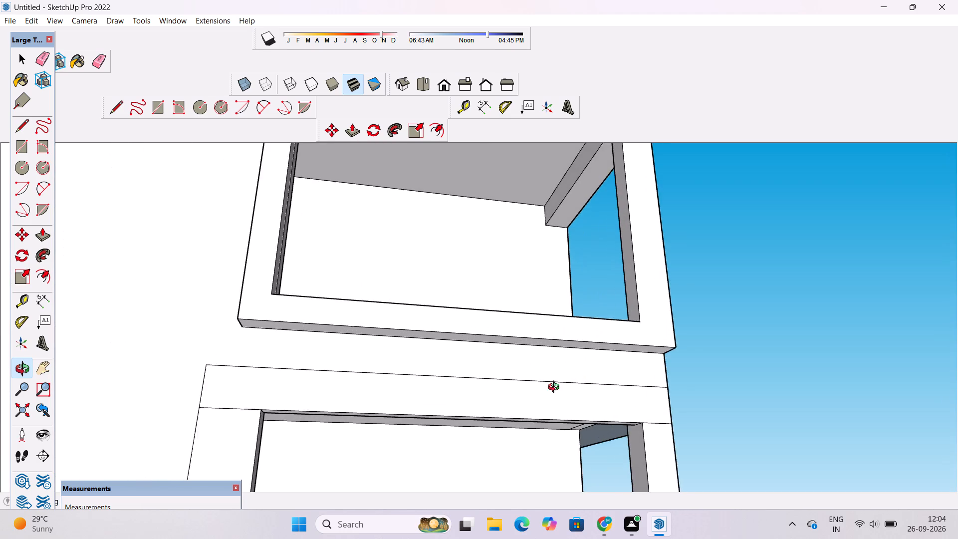
left_click_drag(556, 388, 631, 389)
left_click_drag(619, 433, 618, 356, "shift")
scroll(550, 372, "up", 4)
left_click_drag(550, 372, 591, 372)
left_click_drag(588, 386, 582, 356)
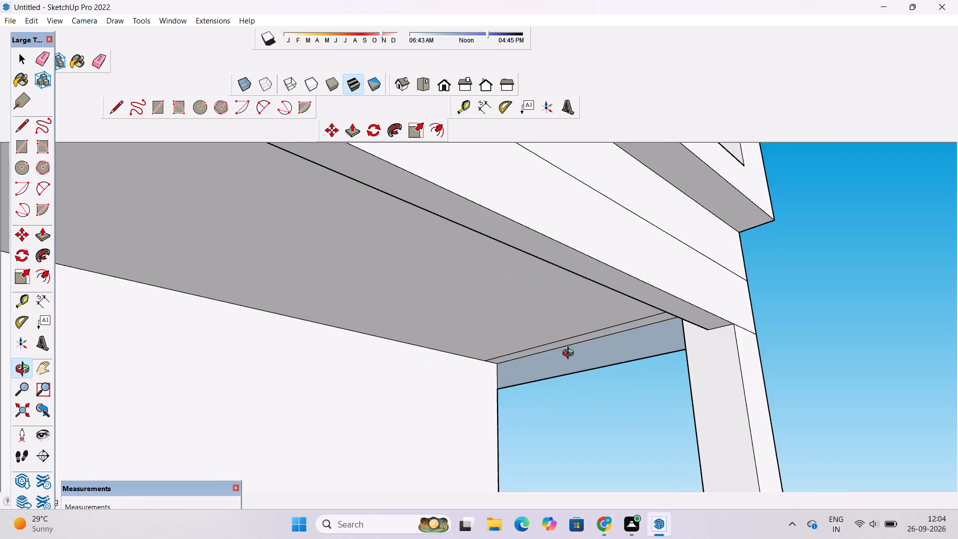
scroll(570, 354, "up", 3)
left_click_drag(567, 356, 500, 291, "shift")
left_click_drag(493, 315, 495, 323)
left_click(495, 323)
key("space")
double_click(516, 297)
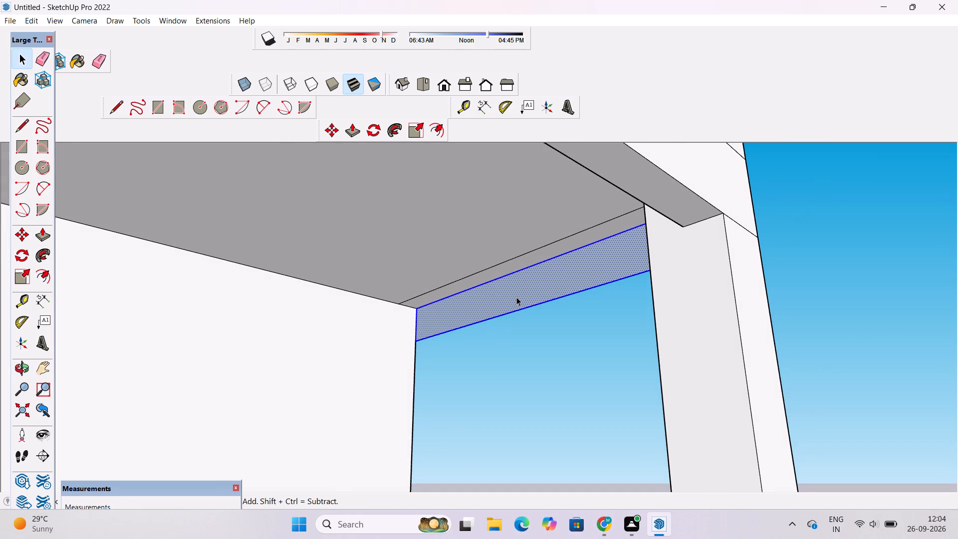
key("p")
left_click(516, 297)
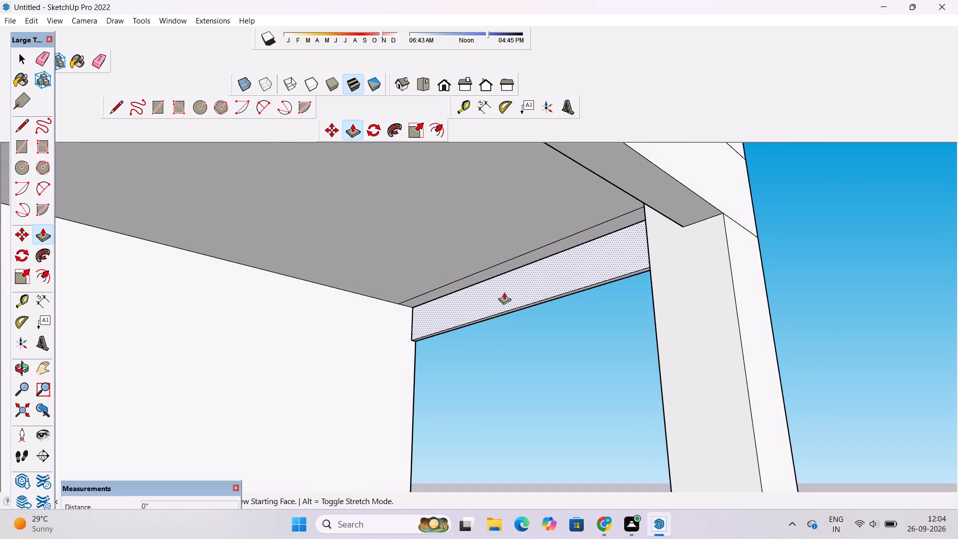
left_click(524, 253)
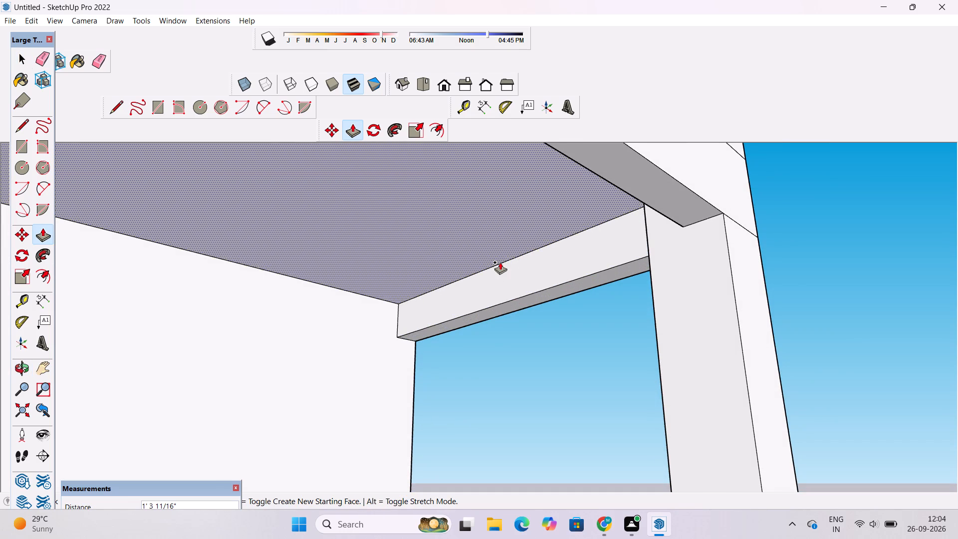
Erase the horizontal line and short vertical edge outlining the strip above the ground-floor side opening, merging it with the surrounding side band.
key("o")
scroll(500, 262, "down", 6)
left_click_drag(627, 288, 352, 399)
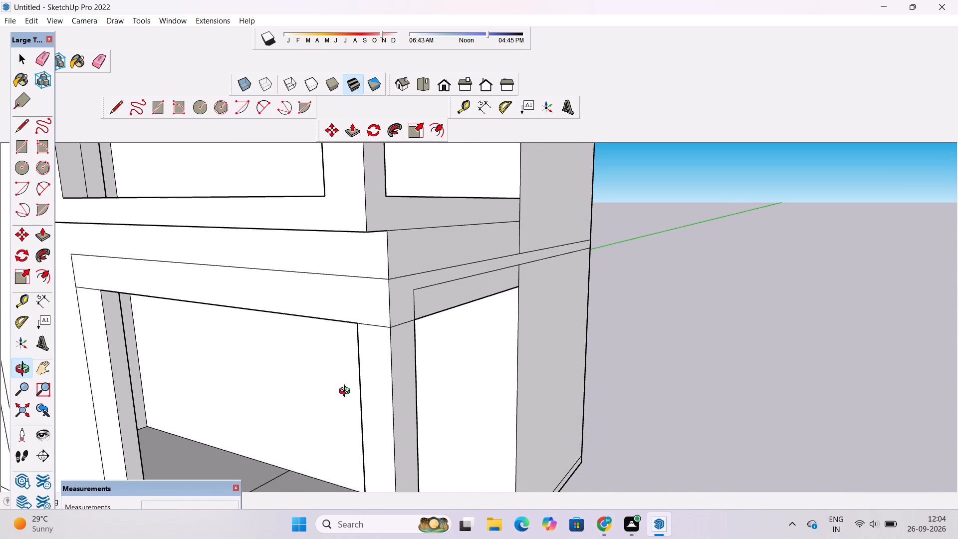
left_click_drag(346, 391, 401, 396, "shift")
scroll(512, 330, "up", 3)
left_click_drag(515, 322, 504, 320)
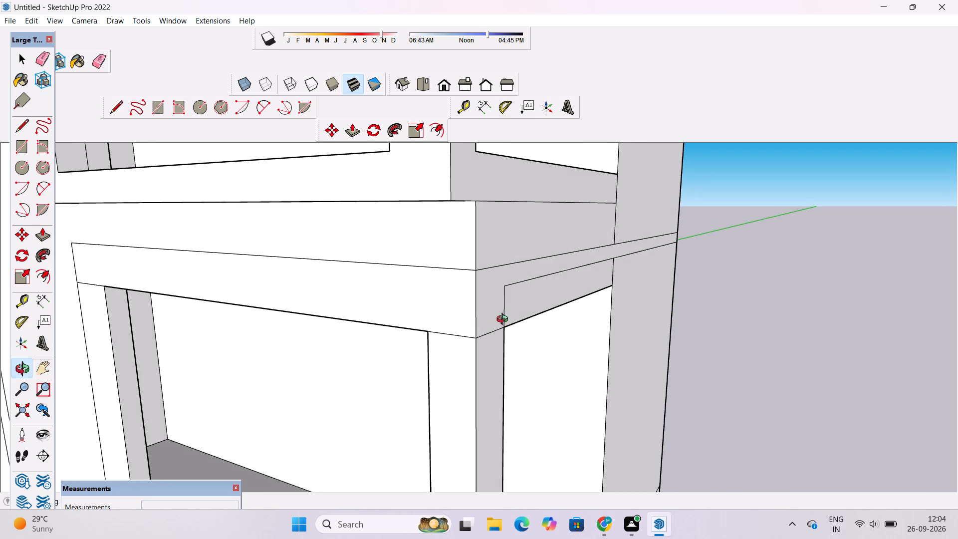
left_click_drag(506, 327, 459, 326)
left_click(459, 326)
scroll(428, 326, "up", 3)
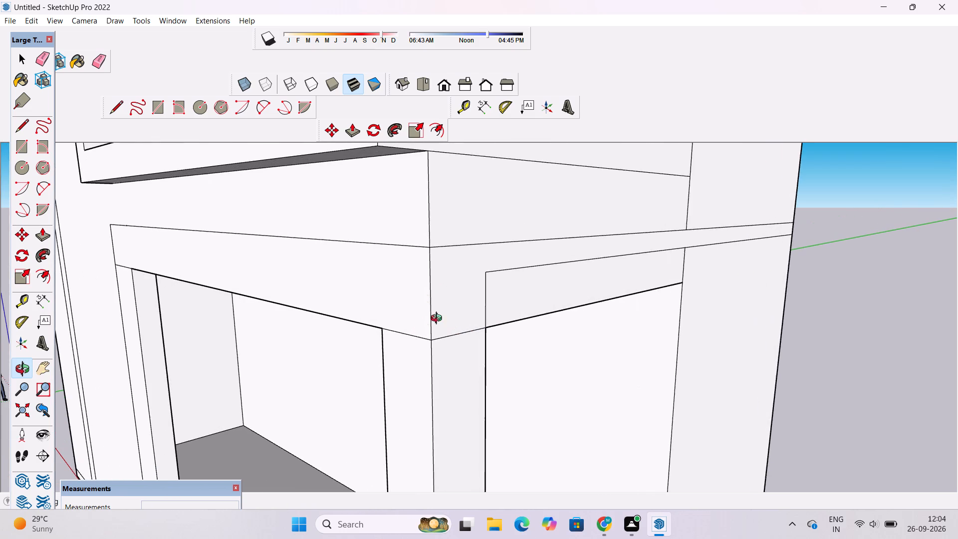
left_click_drag(448, 314, 442, 316, "shift")
left_click(442, 316)
key("e")
left_click_drag(507, 263, 485, 289)
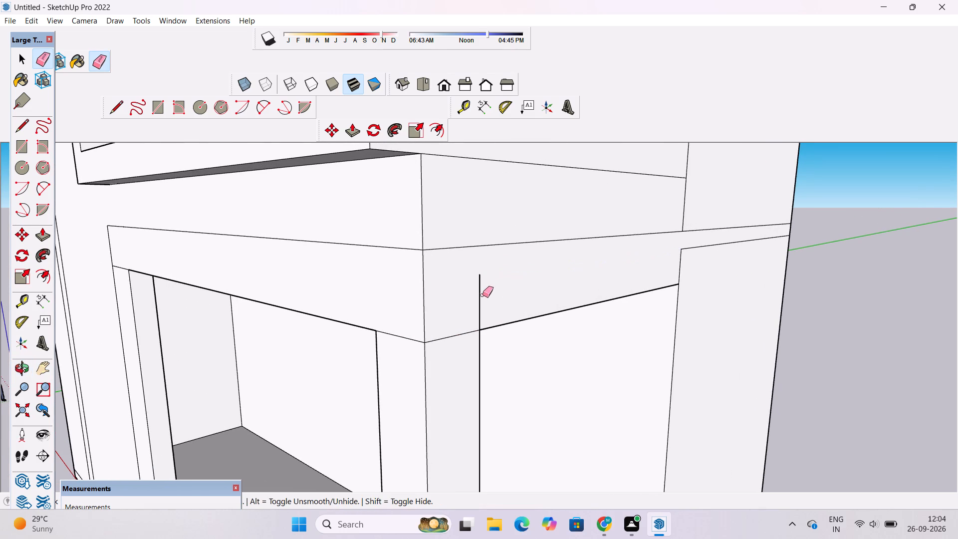
left_click_drag(489, 293, 476, 302)
Draw a short vertical line closing the side band's end, from the lower horizontal line's corner to the upper line on the side wall.
key("o")
scroll(474, 307, "down", 5)
left_click_drag(371, 356, 653, 202)
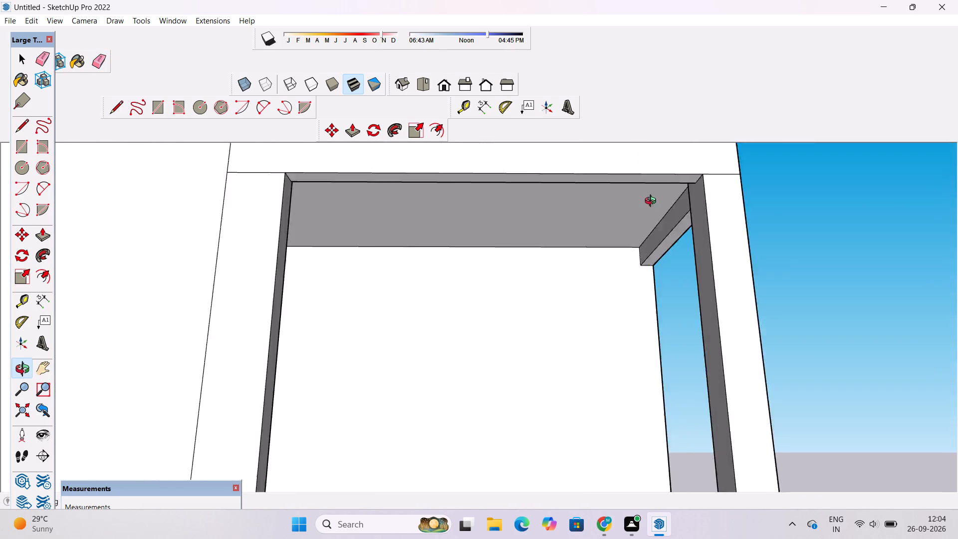
left_click_drag(653, 202, 625, 332)
scroll(700, 303, "down", 2)
left_click_drag(772, 295, 749, 298)
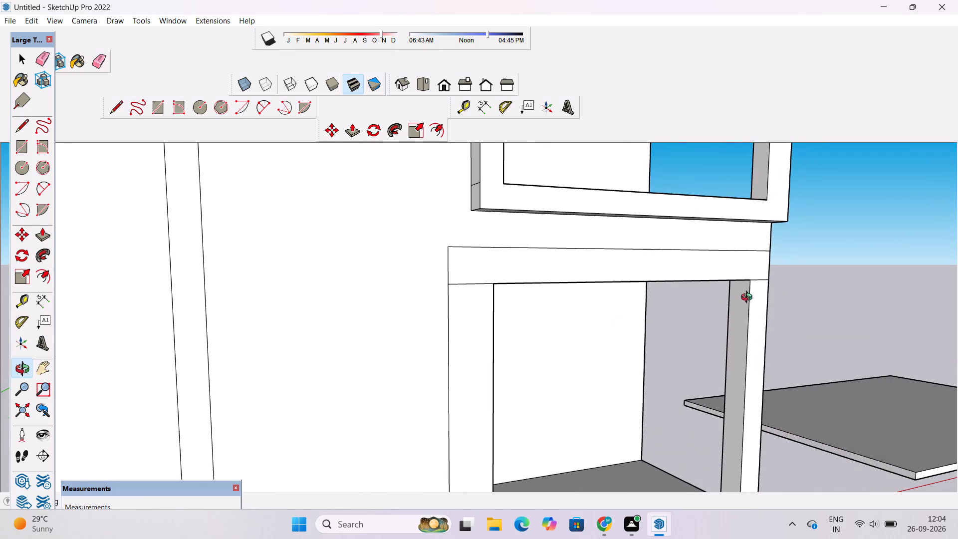
left_click_drag(749, 298, 627, 309)
scroll(774, 309, "down", 1)
left_click_drag(785, 305, 683, 305, "shift")
scroll(734, 287, "up", 3)
left_click_drag(772, 291, 670, 300)
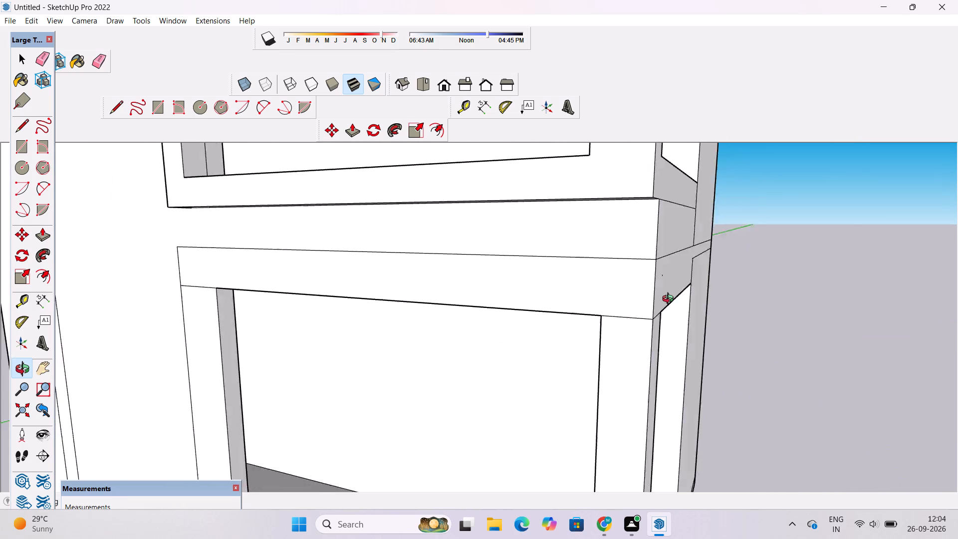
left_click_drag(670, 300, 643, 300)
left_click(641, 300)
left_click_drag(766, 280, 650, 295)
left_click(643, 297)
scroll(623, 302, "up", 1)
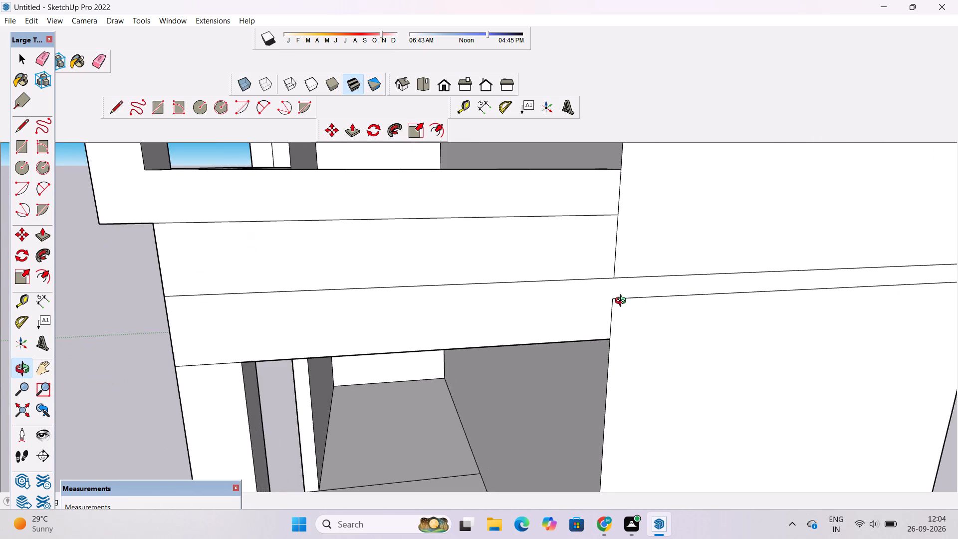
scroll(623, 302, "up", 2)
key("l")
scroll(618, 302, "up", 3)
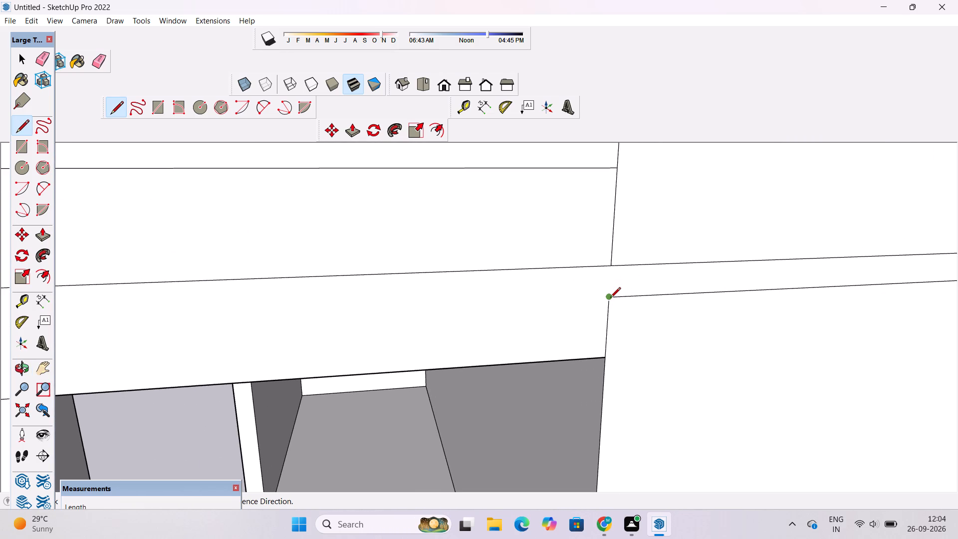
double_click(610, 298)
double_click(612, 264)
key("space")
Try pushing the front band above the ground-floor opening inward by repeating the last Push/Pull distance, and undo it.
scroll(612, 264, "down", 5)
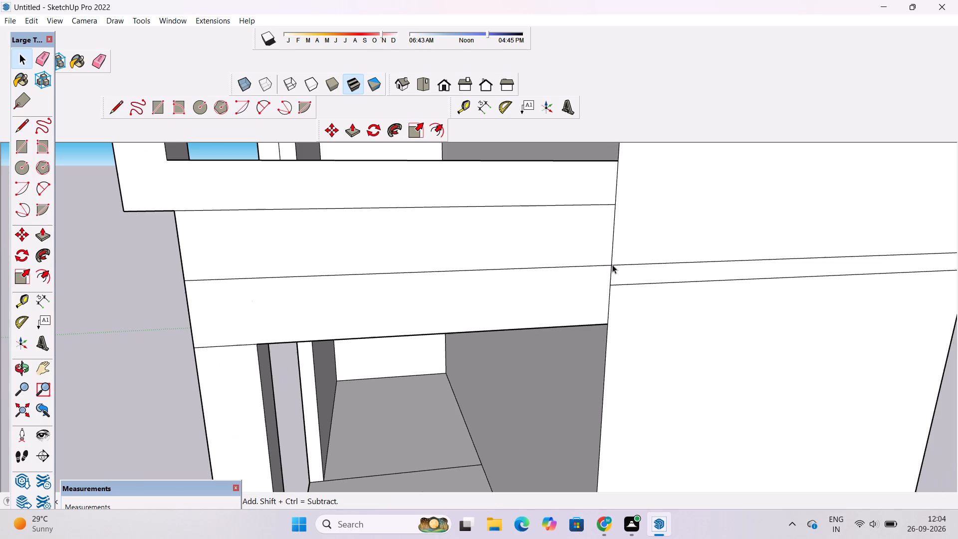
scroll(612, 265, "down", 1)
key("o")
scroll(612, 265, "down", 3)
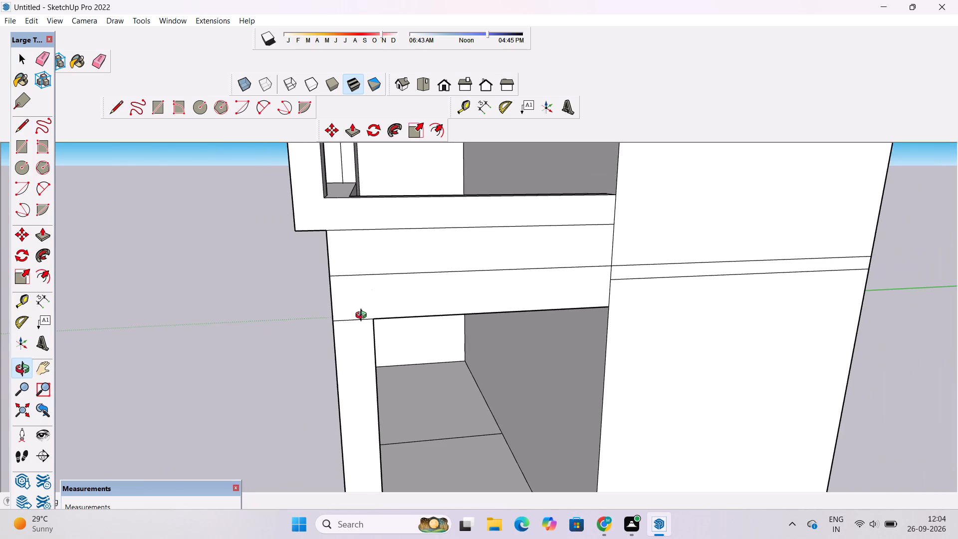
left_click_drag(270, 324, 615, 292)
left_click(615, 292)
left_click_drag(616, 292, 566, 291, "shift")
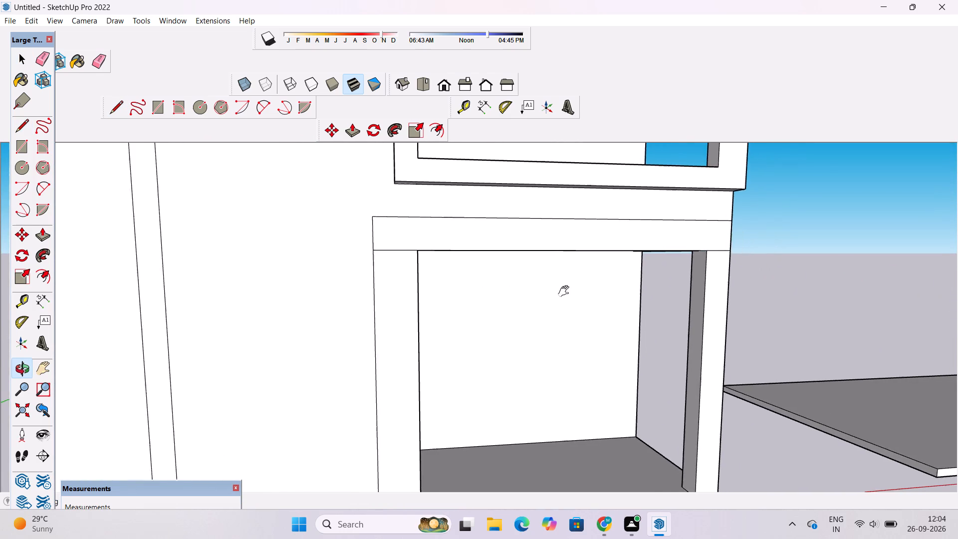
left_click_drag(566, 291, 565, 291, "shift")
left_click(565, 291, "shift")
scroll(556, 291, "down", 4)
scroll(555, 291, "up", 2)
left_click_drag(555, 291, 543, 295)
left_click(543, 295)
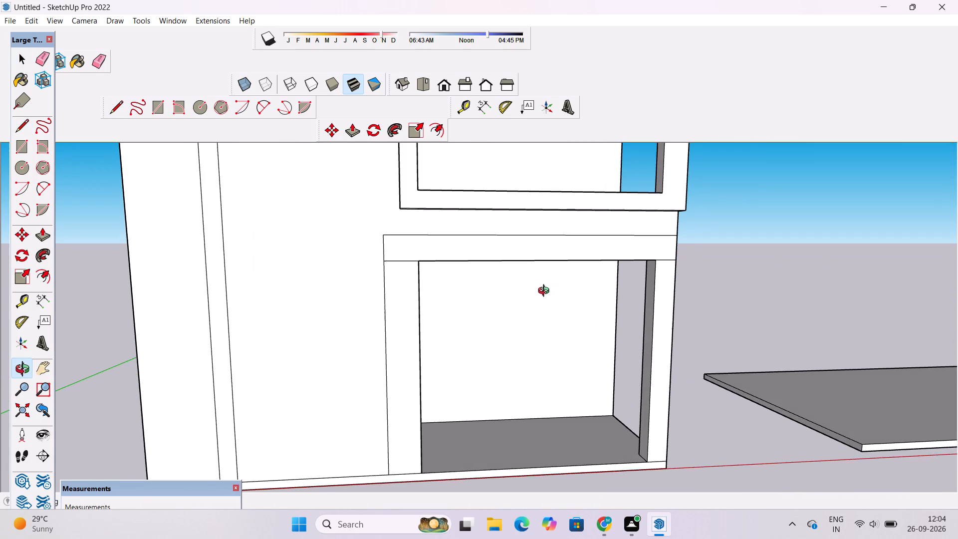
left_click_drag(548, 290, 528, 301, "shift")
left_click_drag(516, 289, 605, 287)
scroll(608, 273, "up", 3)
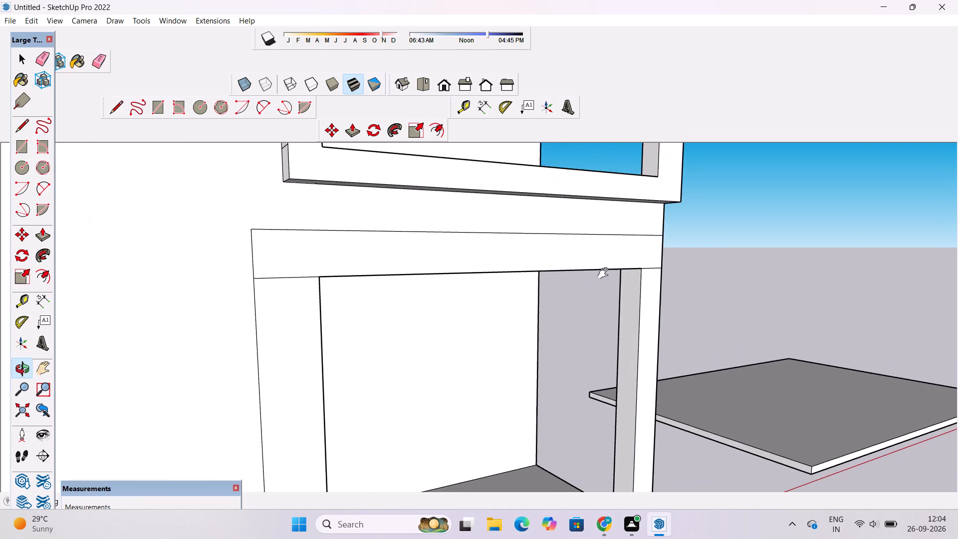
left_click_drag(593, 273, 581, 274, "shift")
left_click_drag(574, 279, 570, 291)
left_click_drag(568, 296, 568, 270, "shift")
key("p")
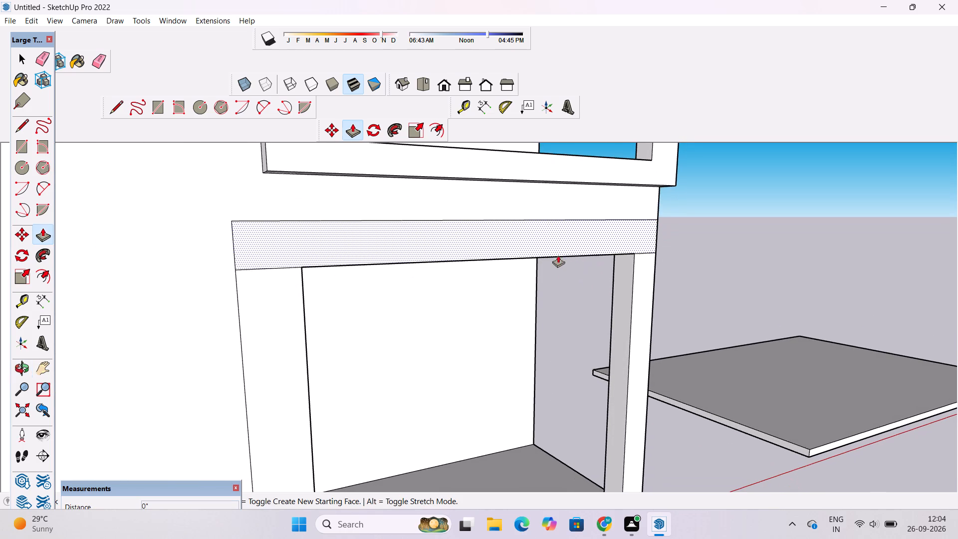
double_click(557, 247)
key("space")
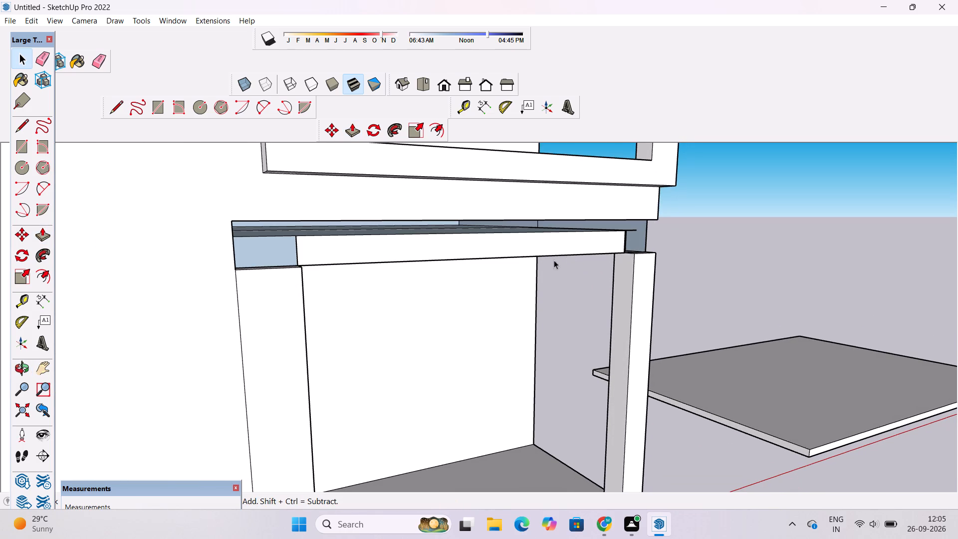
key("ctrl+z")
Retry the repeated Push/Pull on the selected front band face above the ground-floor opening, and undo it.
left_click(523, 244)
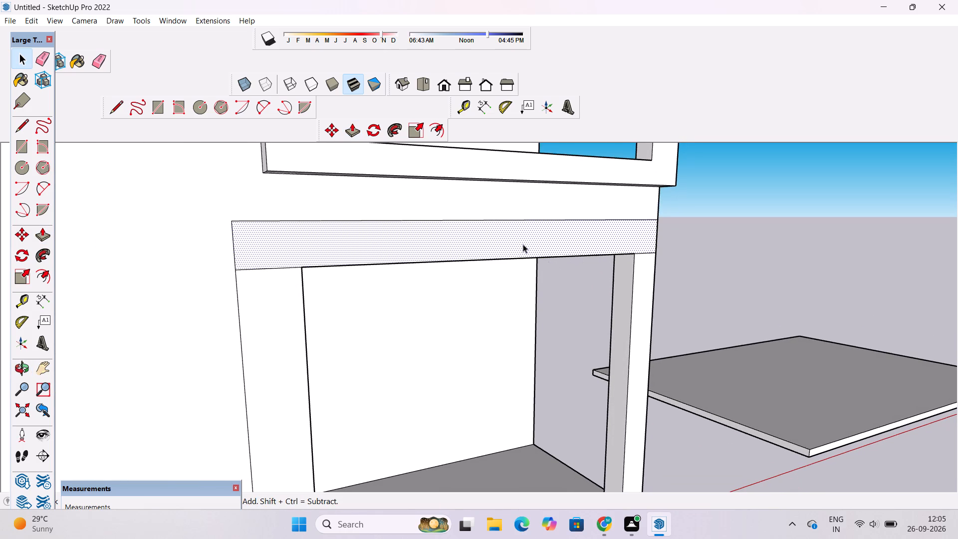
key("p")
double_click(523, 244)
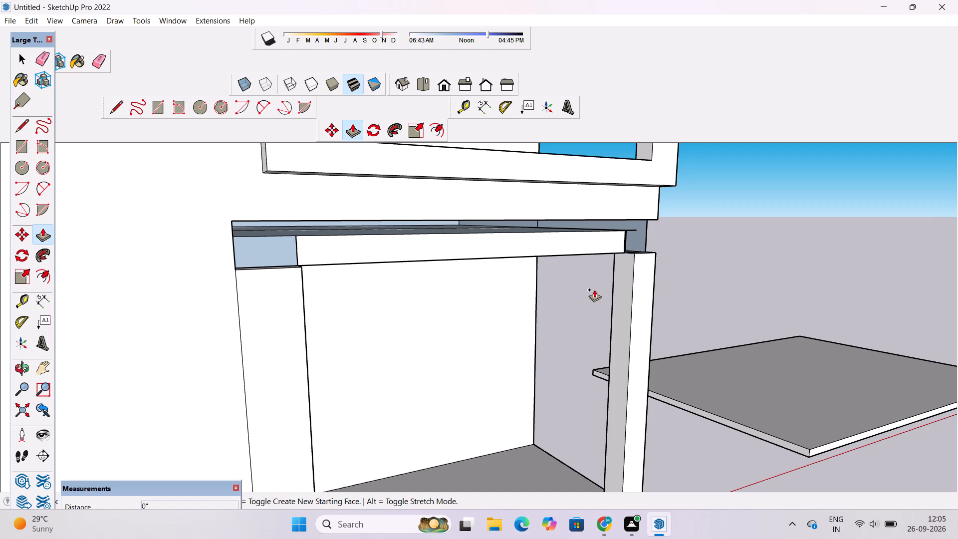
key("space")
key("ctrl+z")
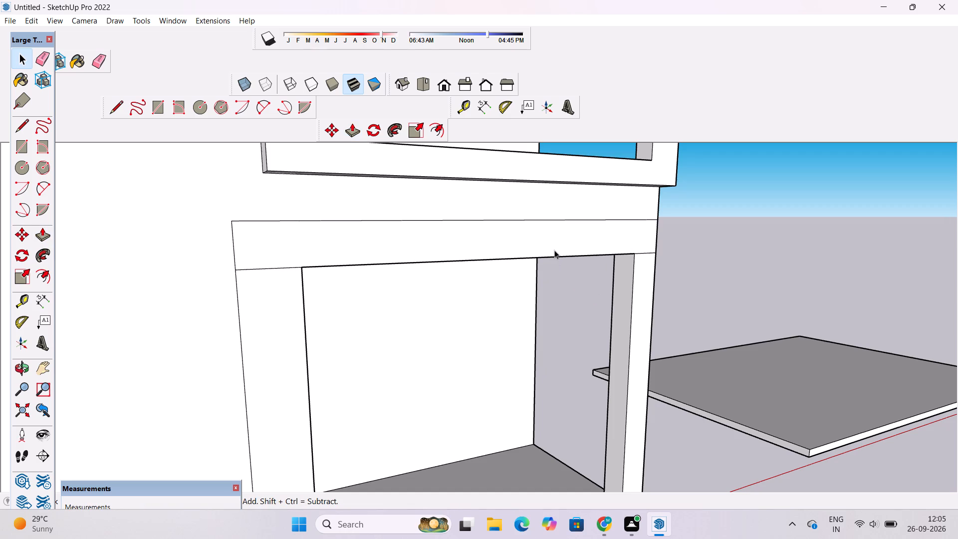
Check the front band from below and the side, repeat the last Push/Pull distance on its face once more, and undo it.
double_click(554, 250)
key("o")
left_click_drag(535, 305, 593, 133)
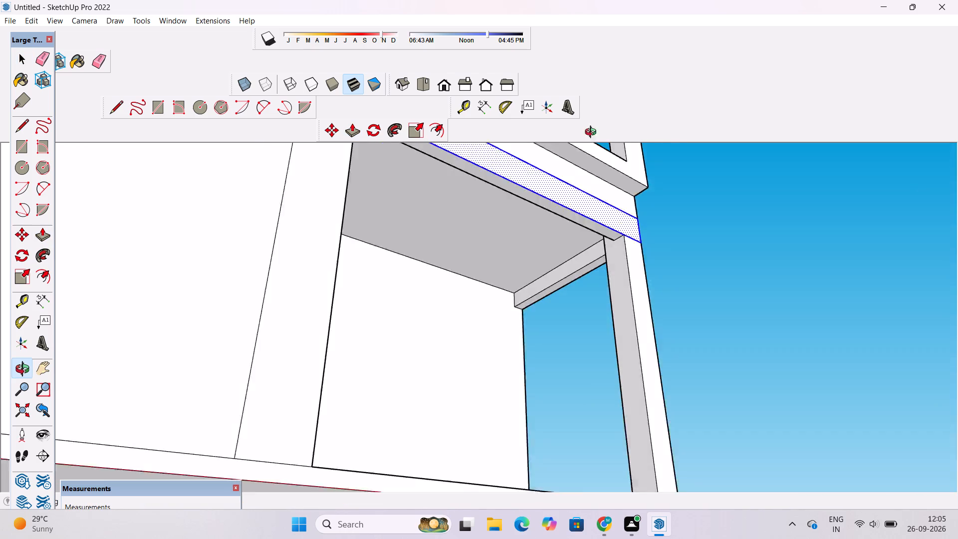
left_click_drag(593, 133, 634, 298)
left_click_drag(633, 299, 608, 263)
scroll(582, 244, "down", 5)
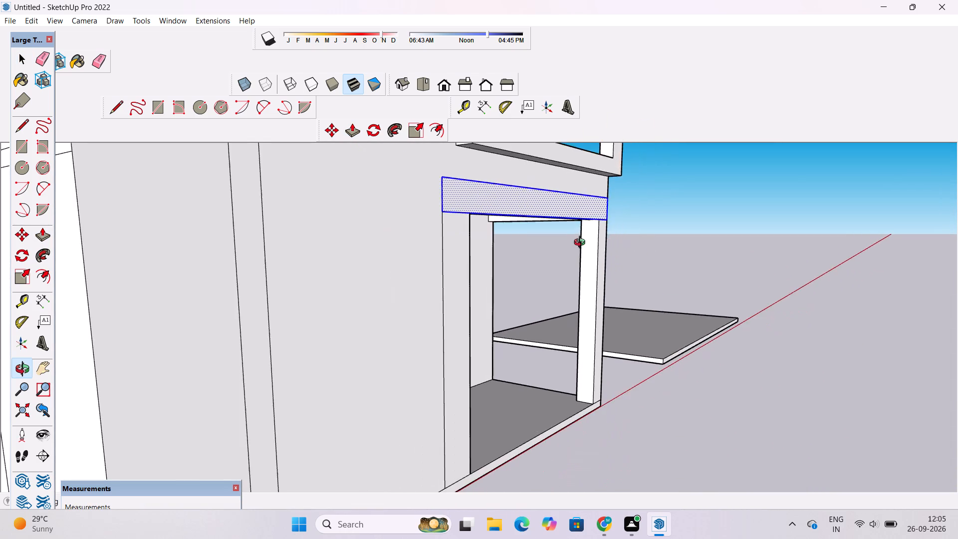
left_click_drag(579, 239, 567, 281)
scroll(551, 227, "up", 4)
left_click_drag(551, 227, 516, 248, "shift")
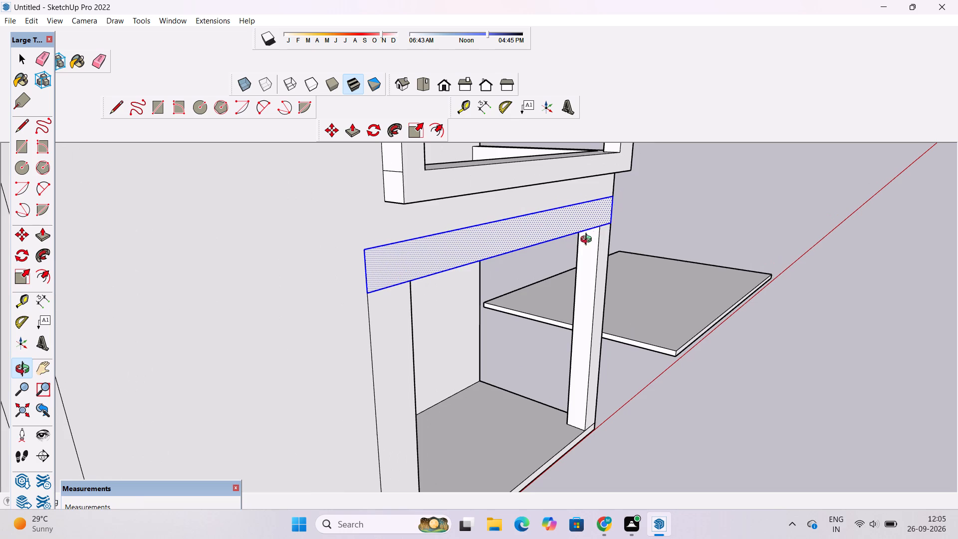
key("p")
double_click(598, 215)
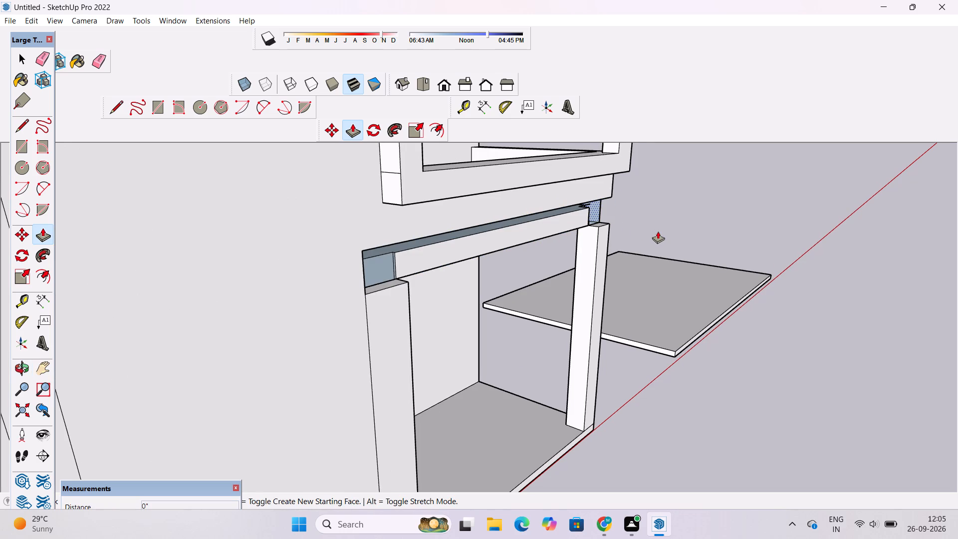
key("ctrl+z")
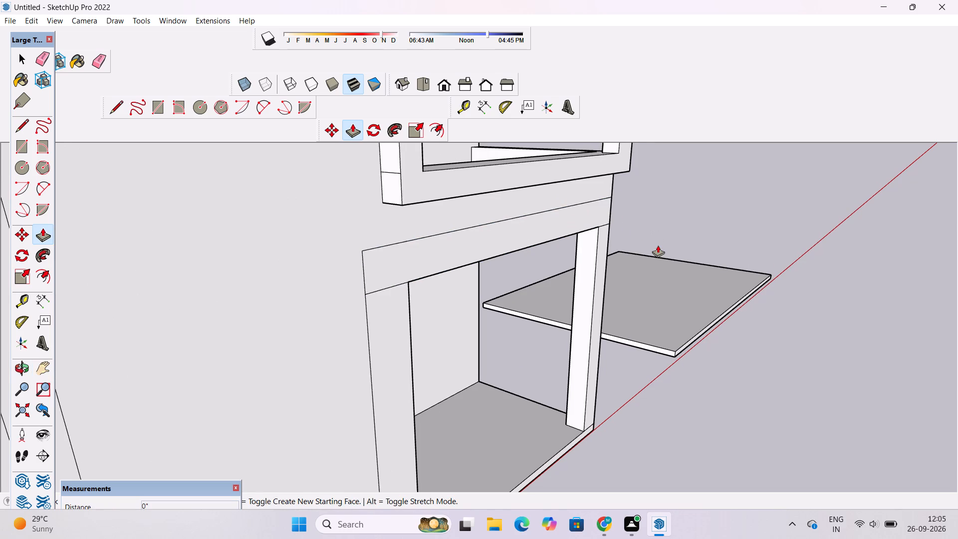
Push/Pull the front band face above the ground-floor opening outward by 2'.
key("space")
type("o")
left_click_drag(633, 268, 622, 317, "shift")
scroll(557, 333, "up", 2)
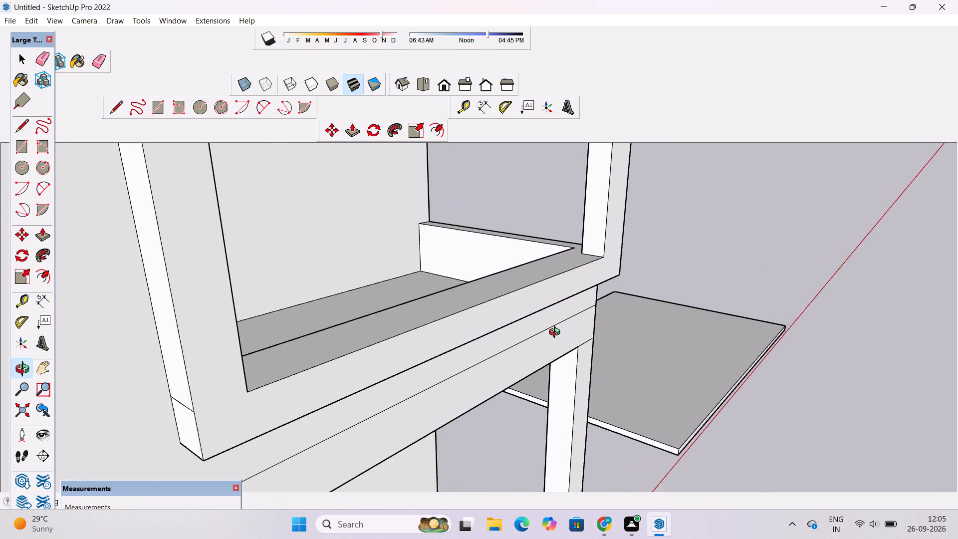
scroll(557, 333, "up", 2)
left_click_drag(513, 370, 527, 316, "shift")
left_click_drag(479, 375, 494, 320)
scroll(494, 320, "down", 6)
left_click_drag(564, 326, 544, 330)
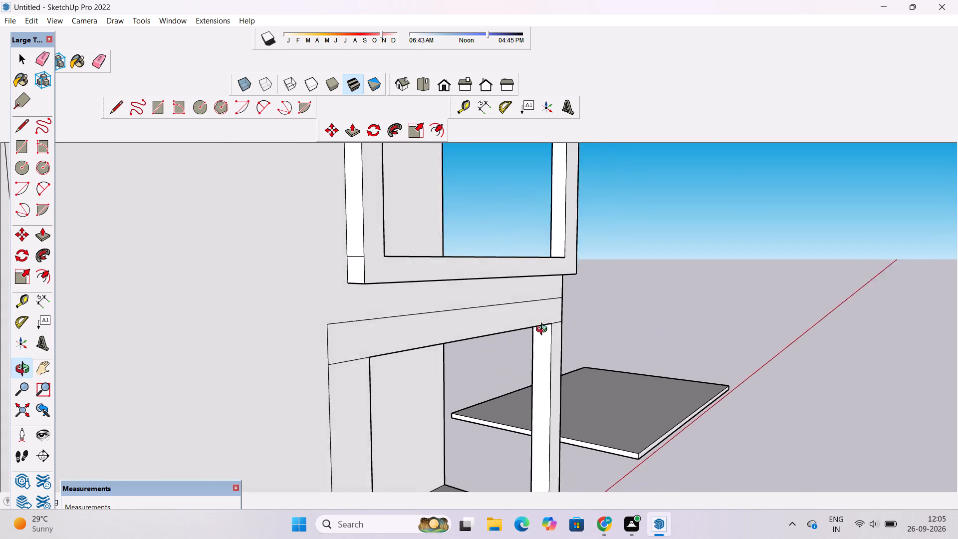
left_click_drag(544, 330, 498, 343)
scroll(466, 343, "up", 3)
left_click_drag(375, 371, 398, 353, "shift")
scroll(397, 344, "up", 3)
left_click_drag(386, 347, 390, 334)
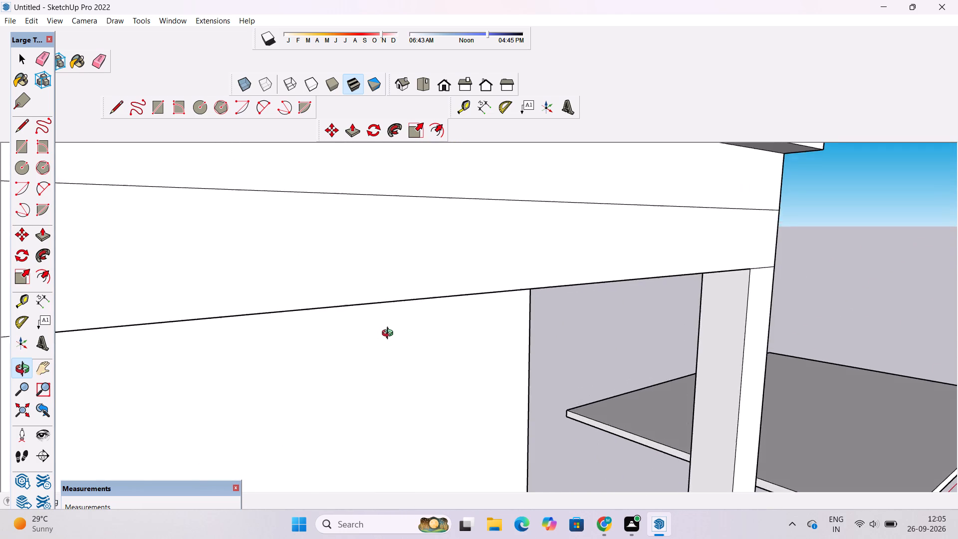
left_click_drag(390, 334, 395, 315)
scroll(397, 310, "down", 5)
left_click_drag(401, 308, 416, 324, "shift")
left_click_drag(419, 326, 467, 333)
key("space")
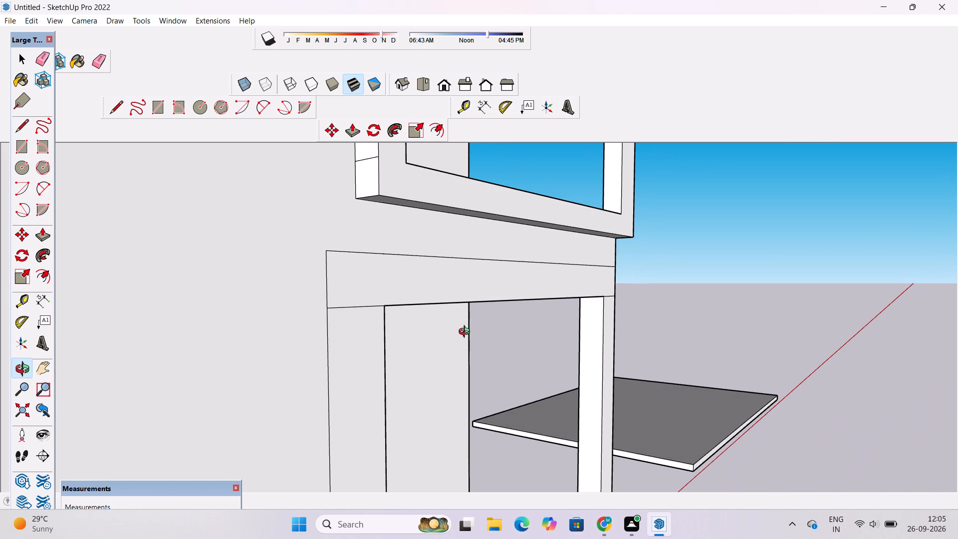
key("p")
left_click(481, 291)
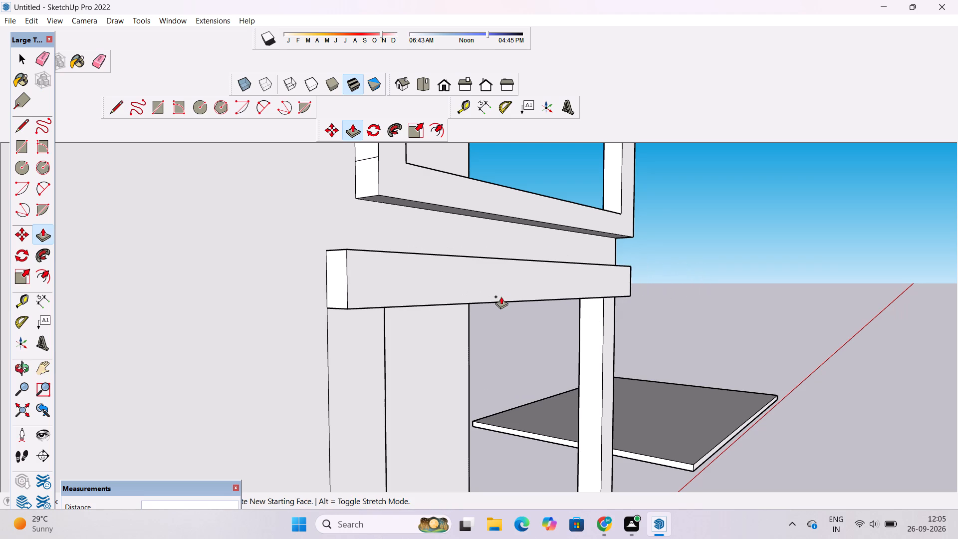
scroll(501, 296, "up", 1)
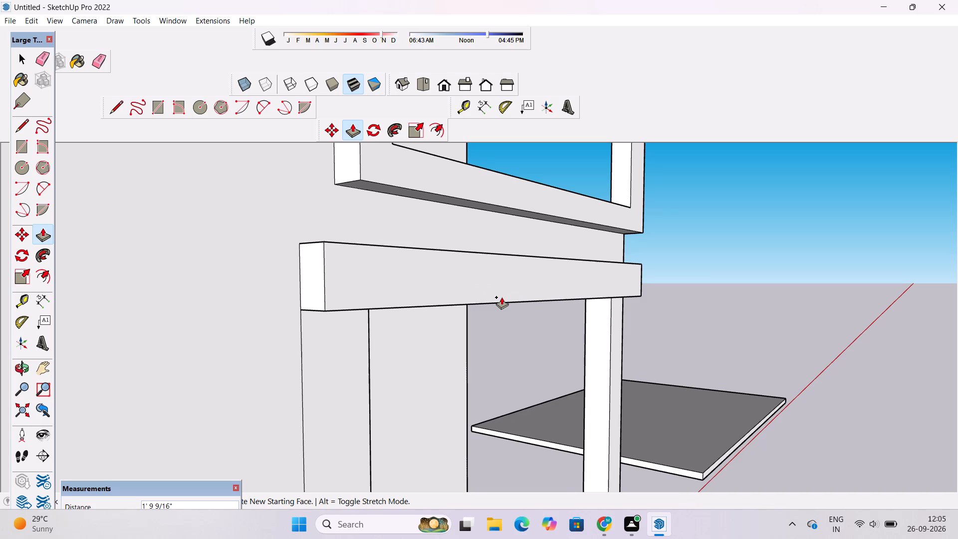
type("2'")
key("Return")
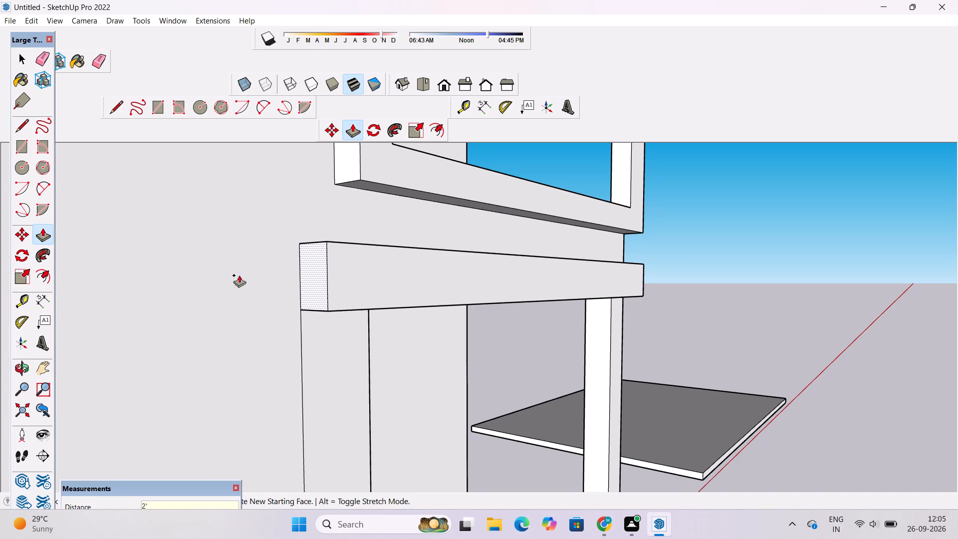
left_click(188, 274)
key("space")
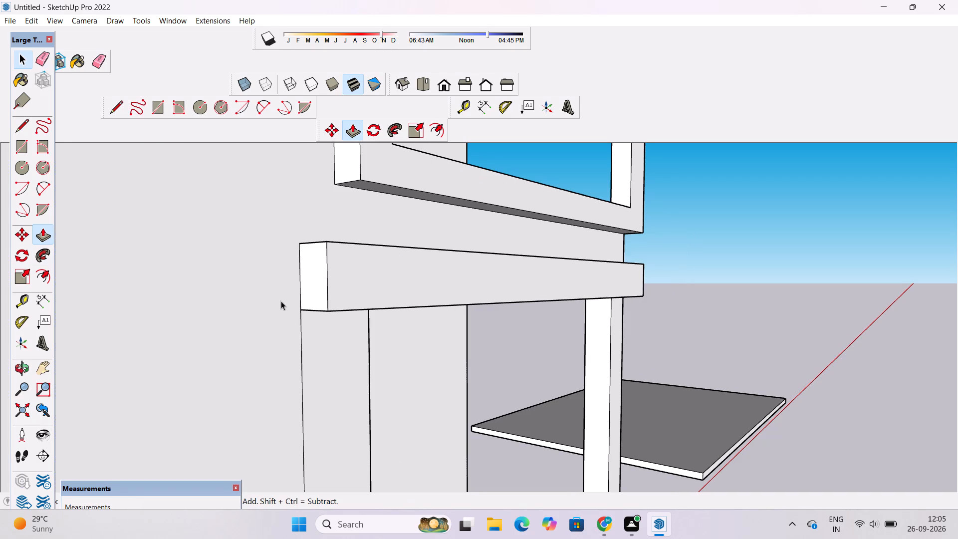
Erase the vertical seam at the building corner between the projecting front band's end and the side band.
key("o")
scroll(230, 300, "down", 5)
left_click_drag(353, 313, 73, 348)
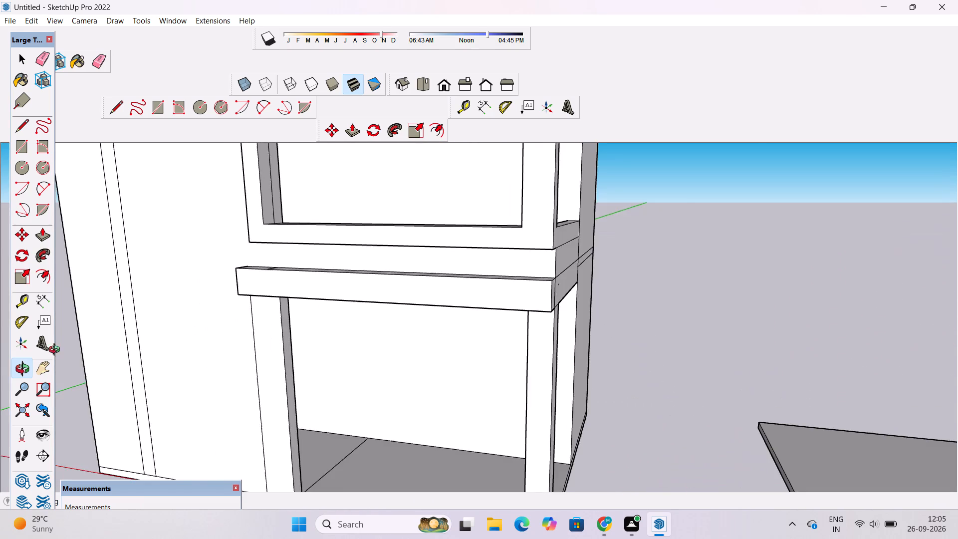
left_click(56, 351)
scroll(307, 311, "down", 4)
scroll(515, 298, "up", 3)
left_click_drag(479, 302, 369, 319)
scroll(367, 319, "up", 7)
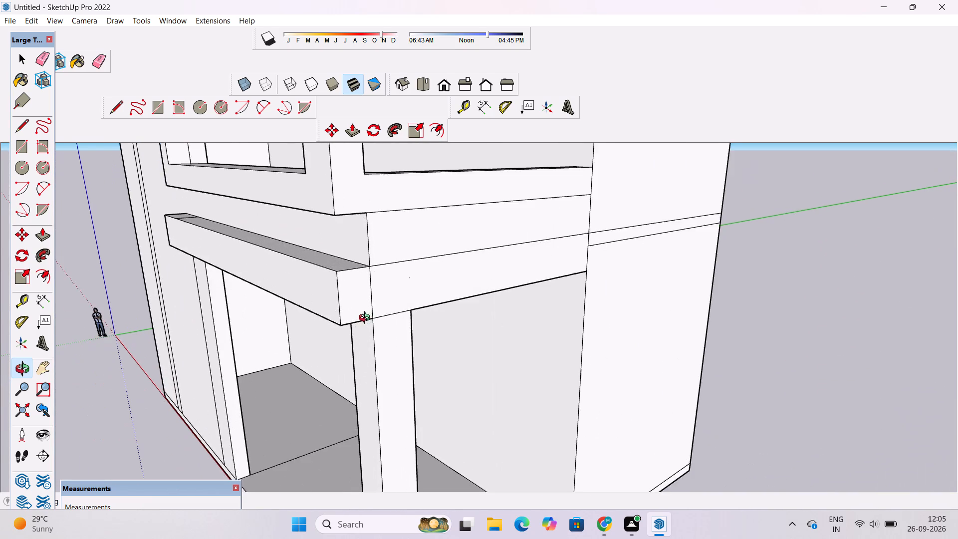
left_click_drag(369, 315, 387, 329, "shift")
scroll(387, 328, "up", 3)
key("e")
left_click_drag(399, 302, 389, 307)
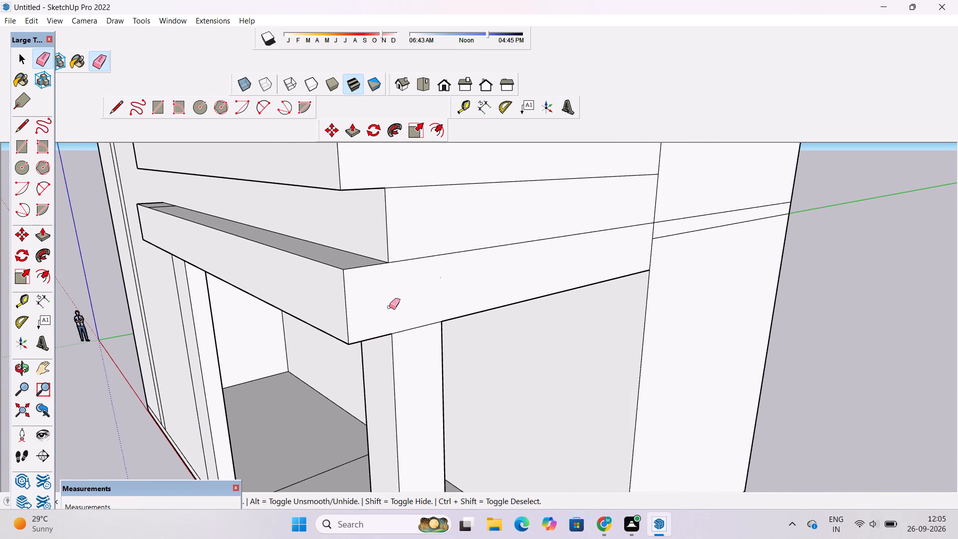
Push/Pull the side band face above the ground-floor side opening outward by 2'.
key("o")
key("p")
left_click(382, 299)
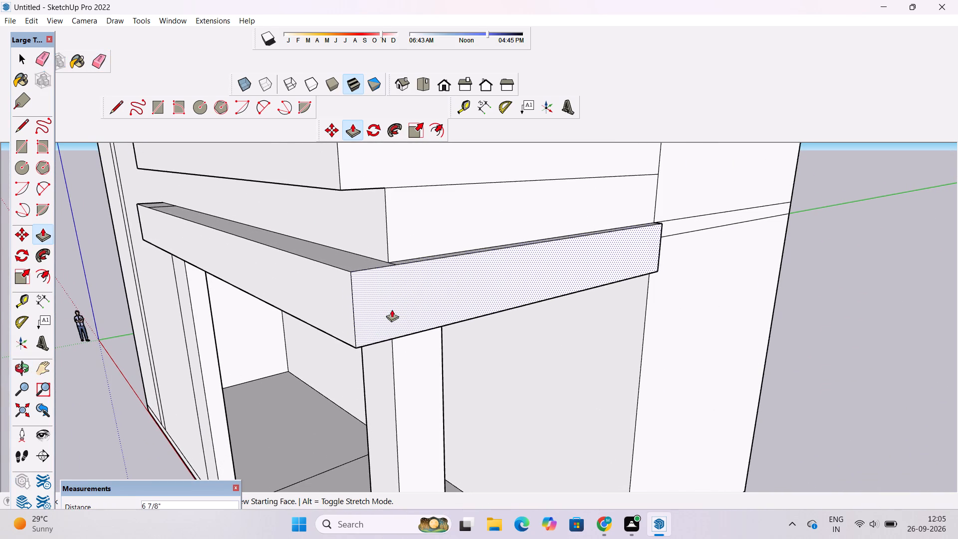
type("2'")
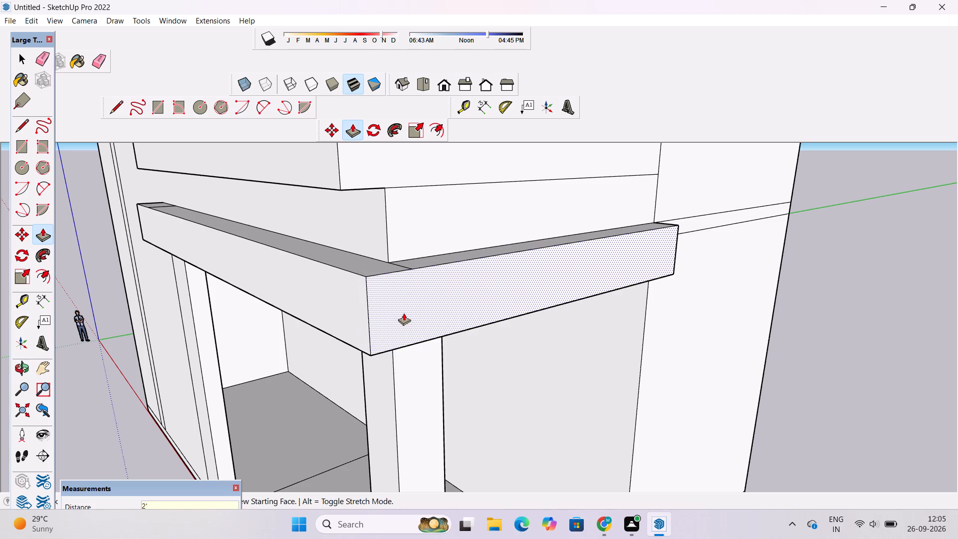
key("Return")
Erase the leftover seam lines on the projecting band's top surface, at the front band's far end and at the building corner.
key("o")
scroll(416, 335, "down", 4)
left_click_drag(421, 304, 422, 364)
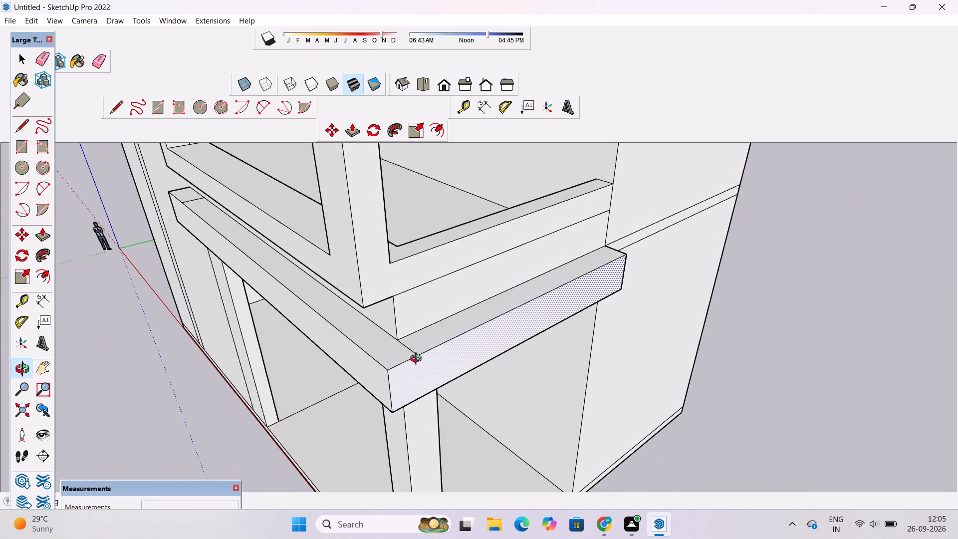
left_click_drag(423, 357, 497, 362, "shift")
scroll(242, 220, "up", 3)
left_click_drag(221, 209, 279, 281, "shift")
scroll(279, 281, "up", 2)
key("e")
left_click(313, 283)
scroll(273, 262, "down", 3)
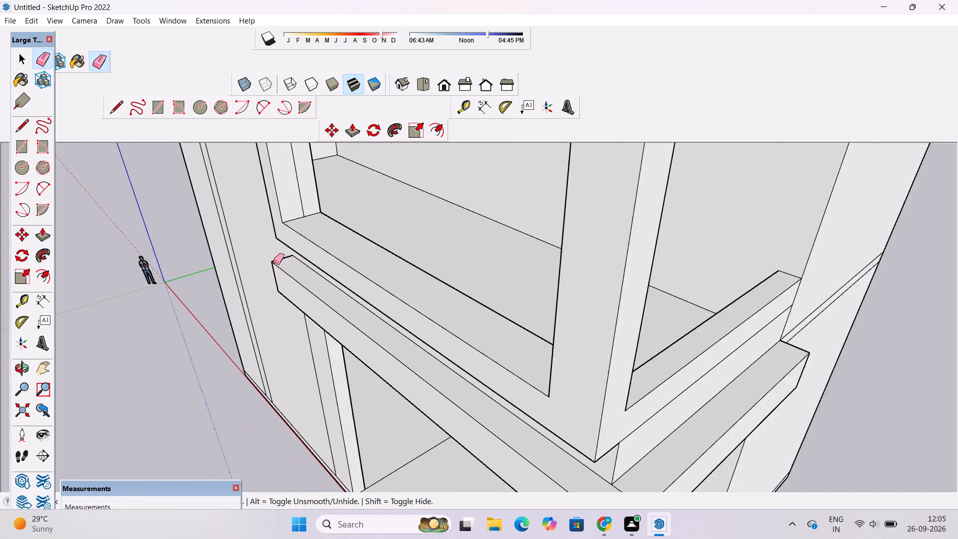
scroll(273, 262, "down", 7)
scroll(503, 412, "up", 3)
scroll(430, 352, "up", 3)
left_click_drag(429, 346, 406, 360)
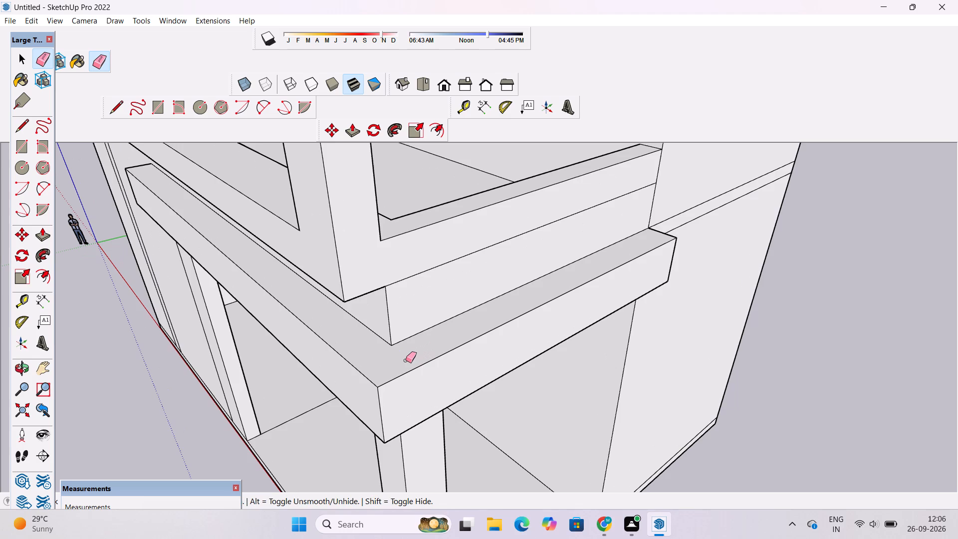
Erase the leftover seam lines on the projecting band's underside along the front and around the corner.
key("o")
scroll(407, 361, "down", 6)
left_click_drag(422, 409, 423, 347)
left_click_drag(424, 345, 444, 420, "shift")
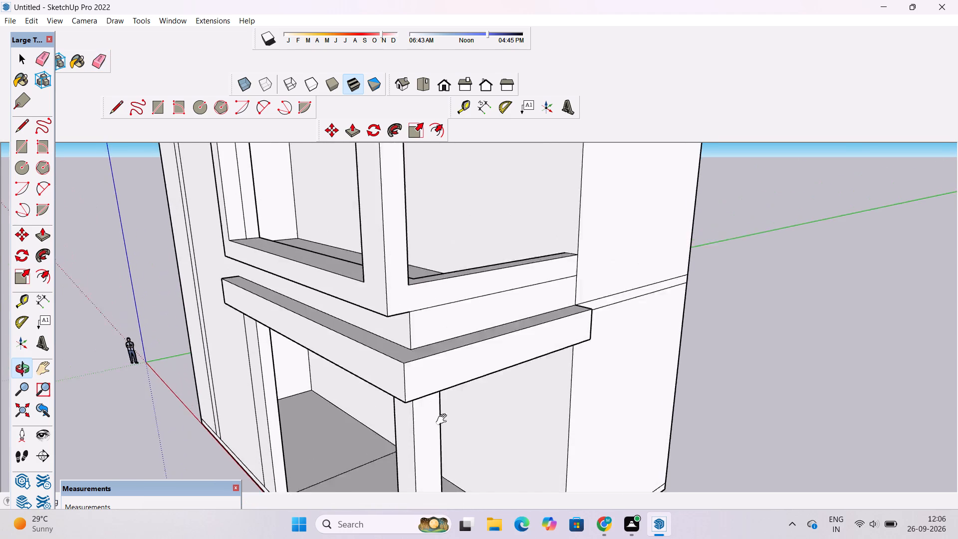
left_click_drag(444, 420, 446, 424, "shift")
left_click_drag(441, 428, 460, 267)
scroll(452, 247, "up", 7)
left_click_drag(404, 284, 468, 267)
left_click(475, 265)
scroll(414, 287, "up", 1)
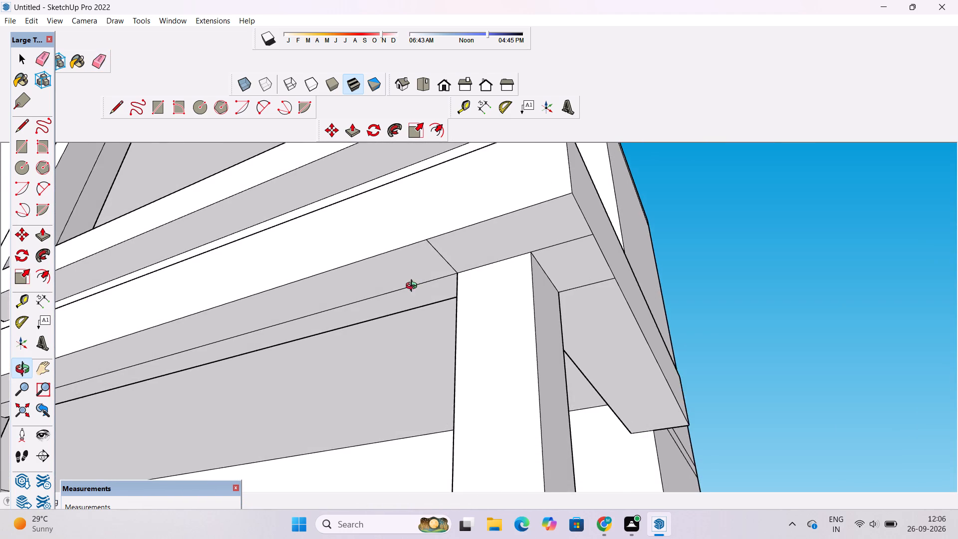
left_click_drag(425, 287, 464, 288, "shift")
left_click(464, 288, "shift")
key("e")
scroll(500, 295, "up", 3)
left_click_drag(484, 237, 476, 262)
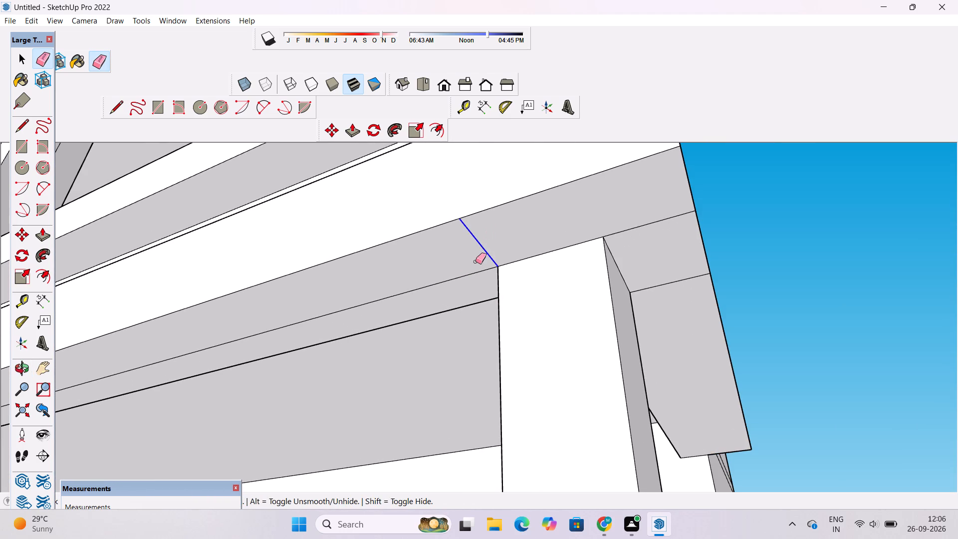
left_click_drag(476, 262, 475, 270)
left_click(475, 270)
left_click_drag(475, 270, 475, 276)
left_click_drag(475, 276, 475, 269)
left_click_drag(638, 219, 672, 302)
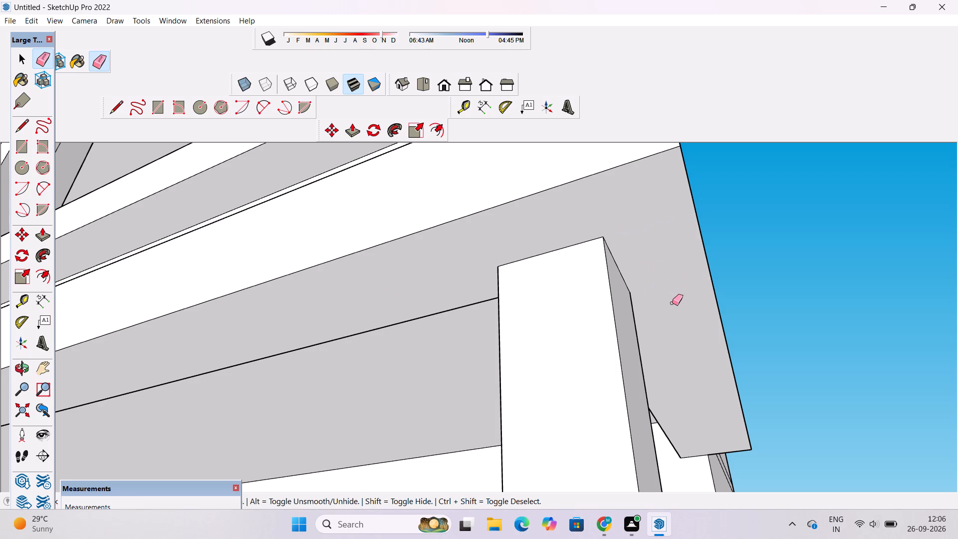
Inspect the projecting band and the ground-floor opening from the front, the side, above and below.
key("o")
scroll(671, 296, "down", 13)
left_click_drag(426, 271, 575, 194)
left_click_drag(642, 256, 624, 463)
left_click_drag(621, 465, 584, 366)
scroll(567, 328, "down", 6)
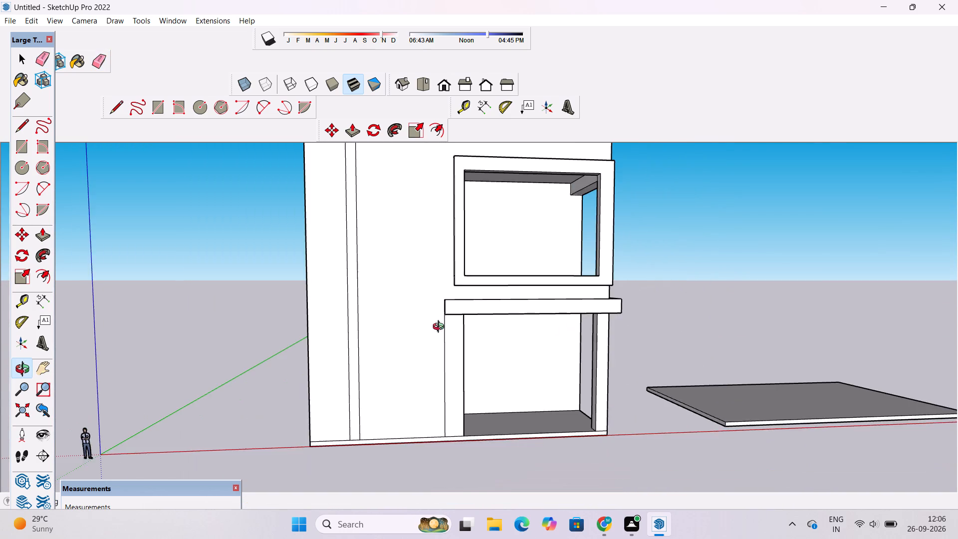
scroll(418, 328, "up", 4)
scroll(418, 326, "down", 2)
left_click_drag(433, 327, 493, 374)
left_click_drag(495, 375, 455, 317)
scroll(442, 304, "up", 1)
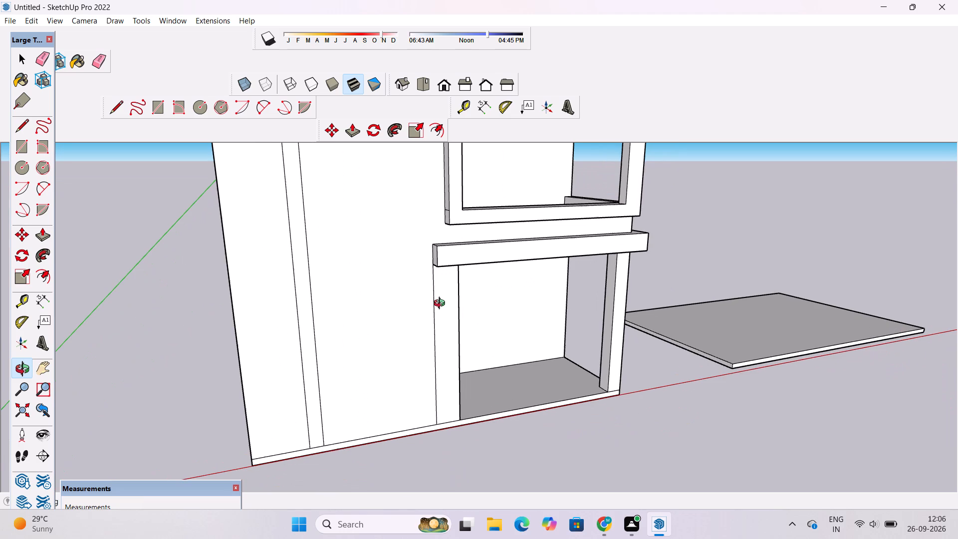
scroll(442, 304, "up", 3)
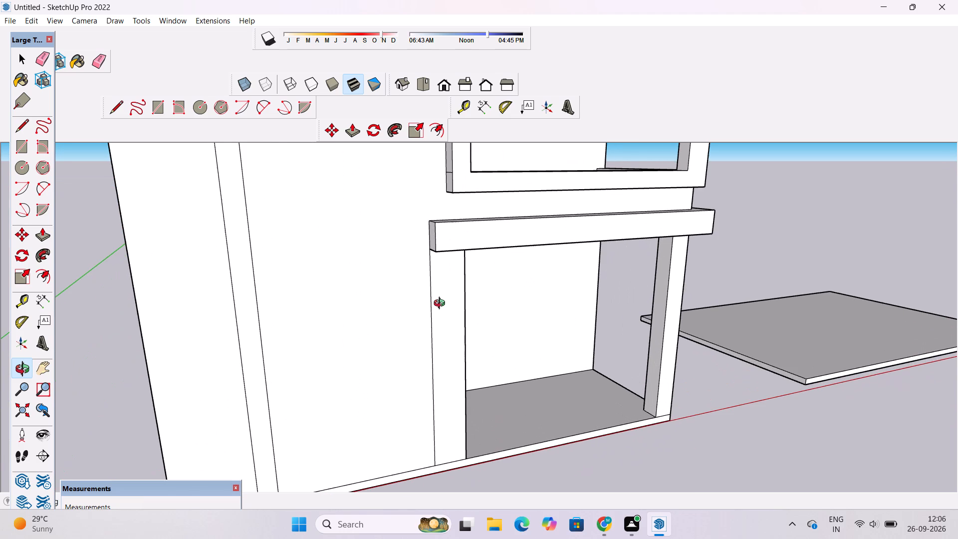
scroll(442, 304, "down", 1)
left_click_drag(415, 316, 467, 336, "shift")
left_click(467, 336)
left_click_drag(503, 348, 495, 341, "shift")
left_click(495, 339)
left_click_drag(486, 344, 461, 311)
left_click(461, 310)
left_click_drag(415, 314, 435, 336, "shift")
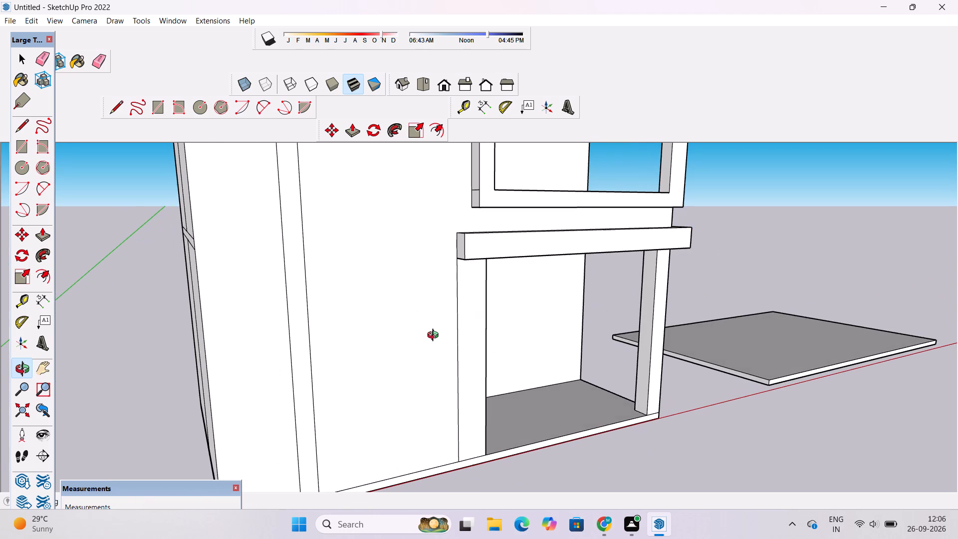
left_click_drag(455, 322, 458, 331, "shift")
left_click(458, 331)
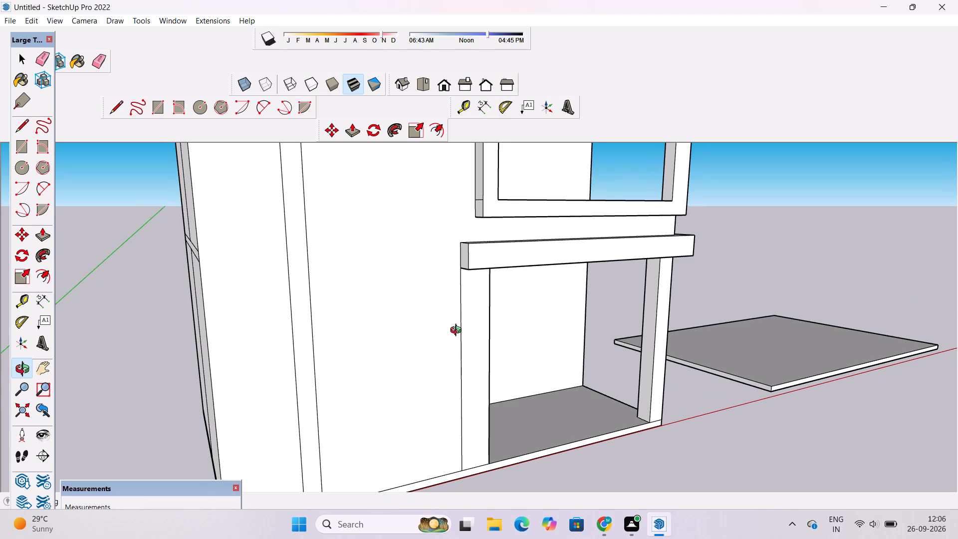
scroll(458, 331, "down", 2)
scroll(458, 331, "up", 2)
left_click_drag(480, 325, 475, 333, "shift")
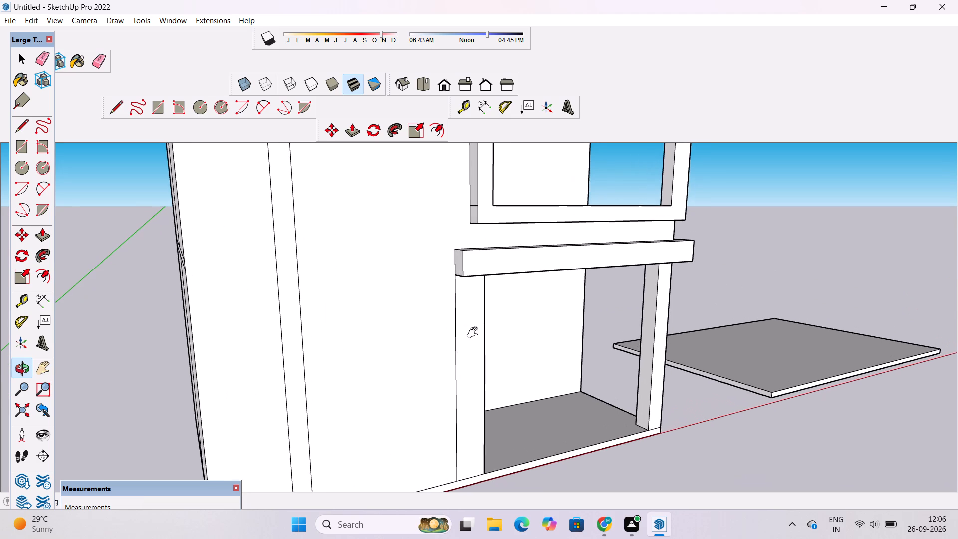
left_click_drag(475, 333, 474, 333, "shift")
left_click_drag(473, 332, 444, 310)
scroll(449, 314, "up", 2)
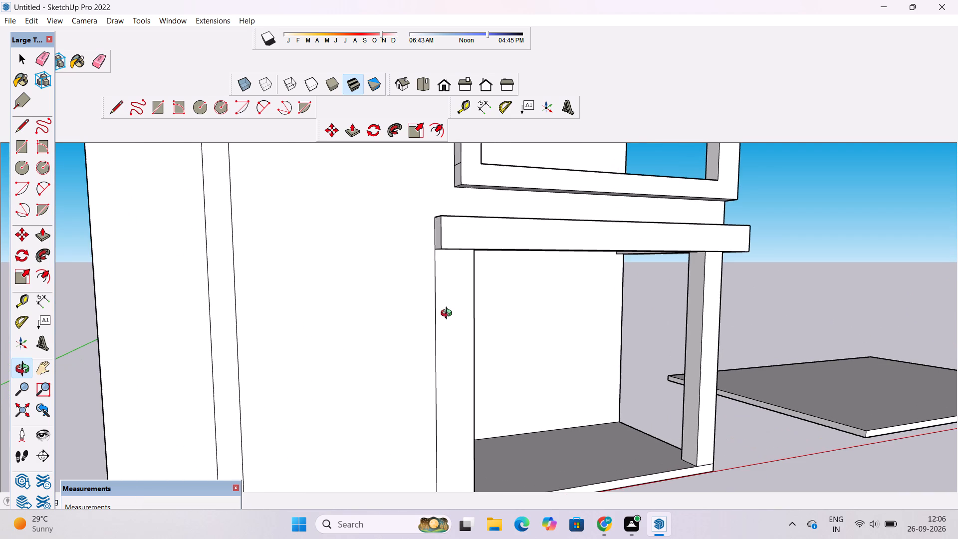
scroll(449, 314, "up", 1)
scroll(449, 314, "down", 2)
scroll(449, 314, "up", 3)
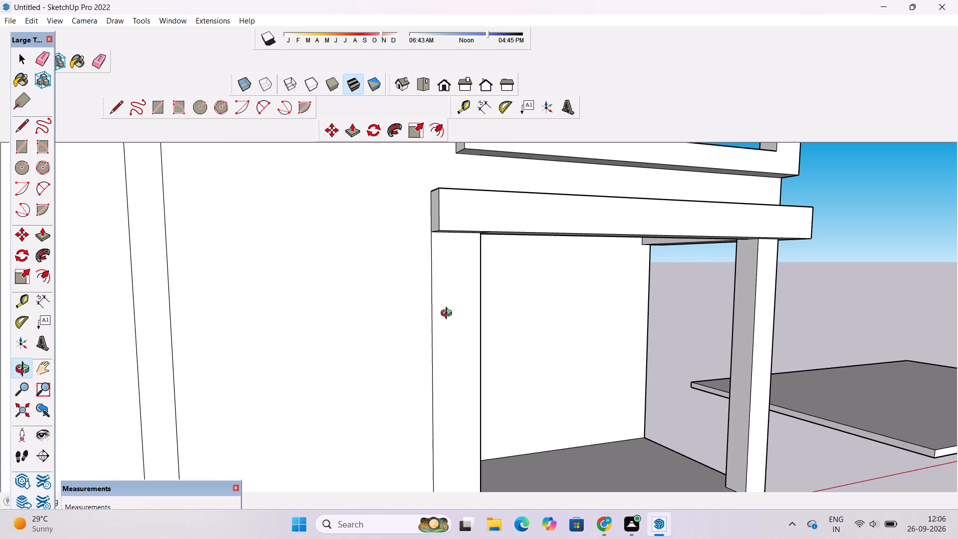
scroll(449, 314, "down", 6)
scroll(449, 314, "up", 6)
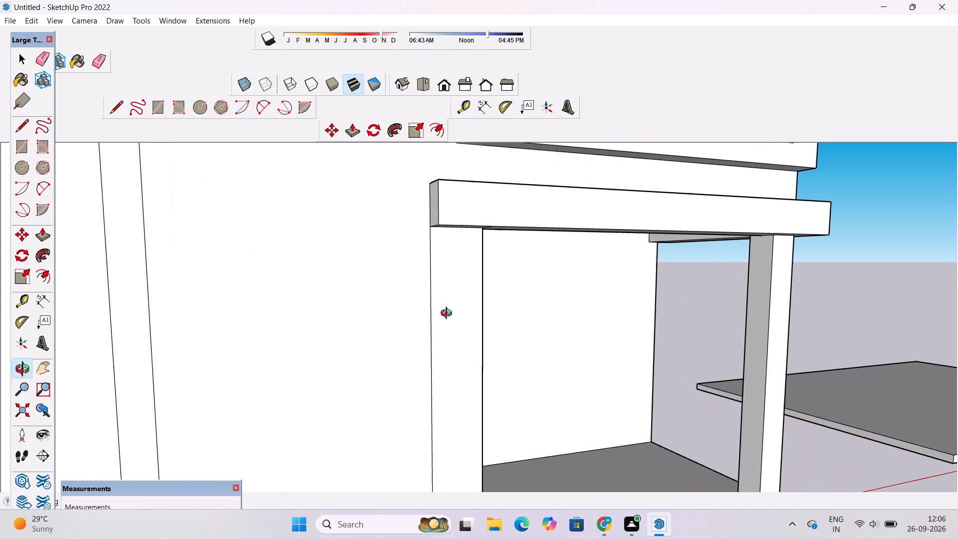
scroll(449, 314, "down", 5)
left_click_drag(427, 333, 416, 371)
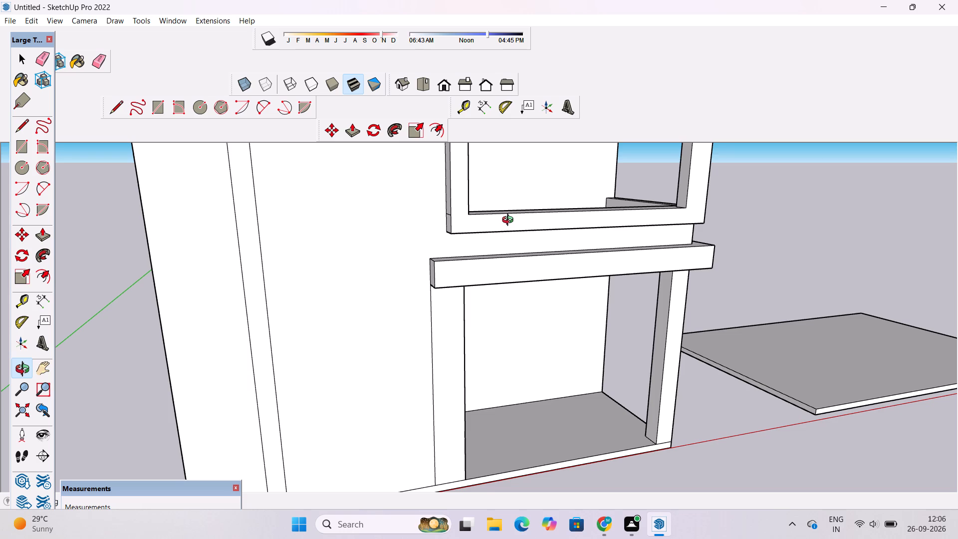
Erase the horizontal seam near the bottom of the balcony frame's outer end face.
scroll(510, 221, "down", 4)
scroll(457, 157, "up", 3)
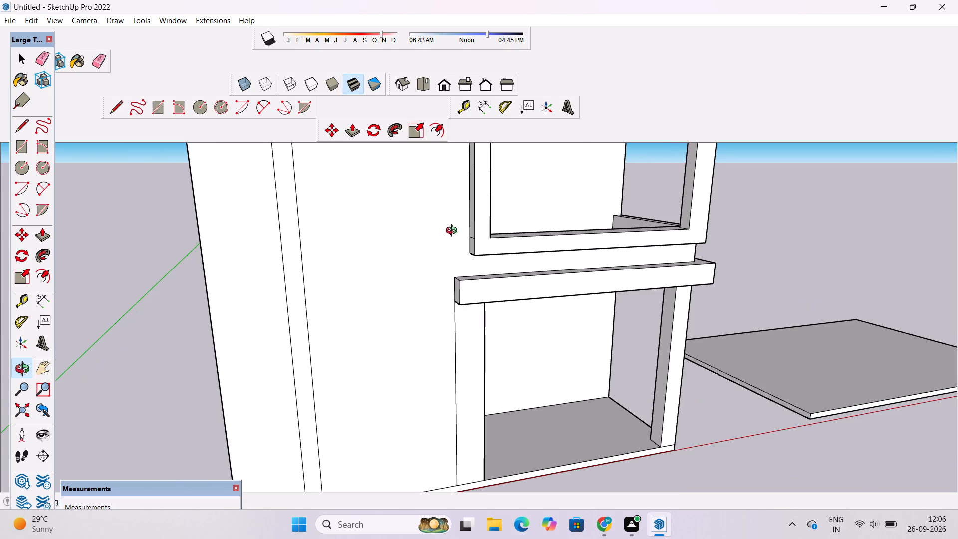
left_click_drag(483, 249, 513, 256)
scroll(490, 248, "up", 5)
left_click_drag(482, 248, 513, 249)
left_click(513, 249)
scroll(513, 244, "up", 4)
left_click_drag(513, 244, 511, 254, "shift")
scroll(510, 254, "up", 4)
key("e")
scroll(510, 254, "up", 5)
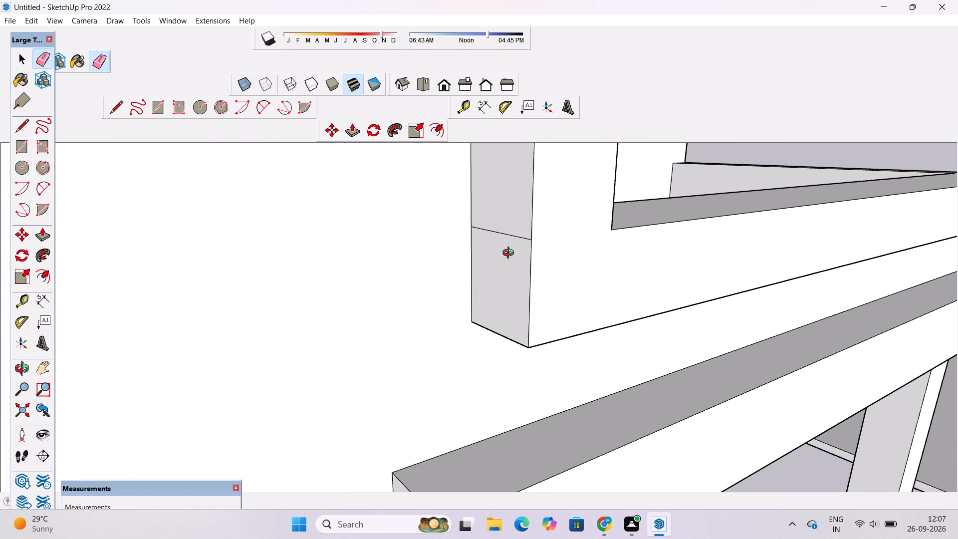
left_click_drag(516, 216, 516, 246)
Erase the vertical seam on the inner jamb of the front balcony frame, at the end away from the building corner.
key("o")
scroll(516, 246, "down", 7)
left_click_drag(745, 268, 621, 268)
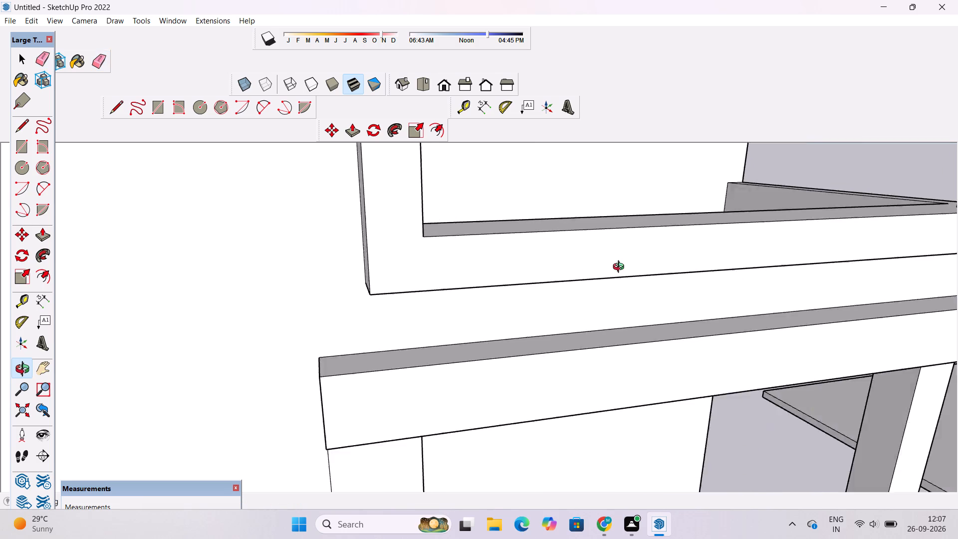
left_click_drag(621, 268, 457, 263)
left_click_drag(448, 263, 437, 263)
scroll(429, 263, "down", 5)
left_click_drag(368, 254, 411, 372)
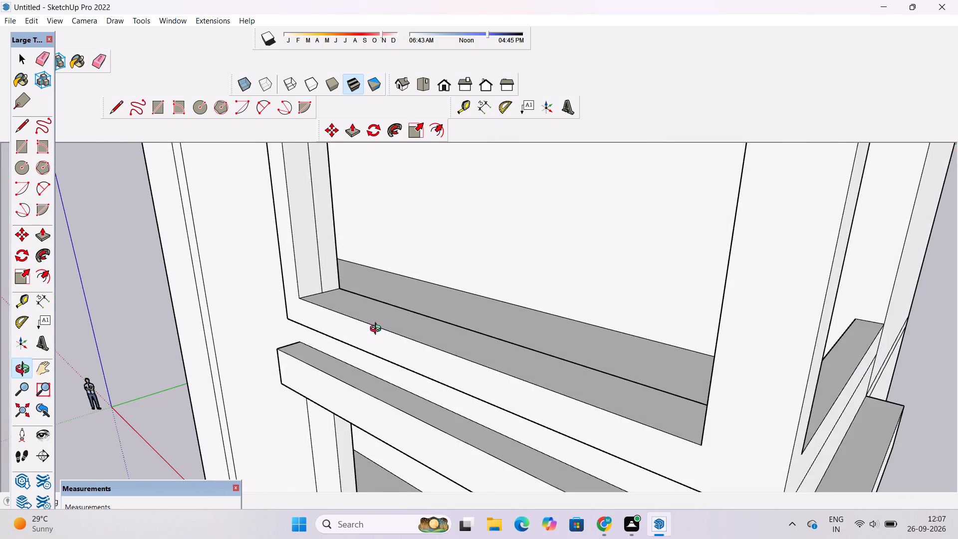
scroll(378, 330, "down", 6)
left_click_drag(359, 297, 393, 424, "shift")
scroll(366, 362, "up", 4)
left_click_drag(378, 384, 358, 342)
key("e")
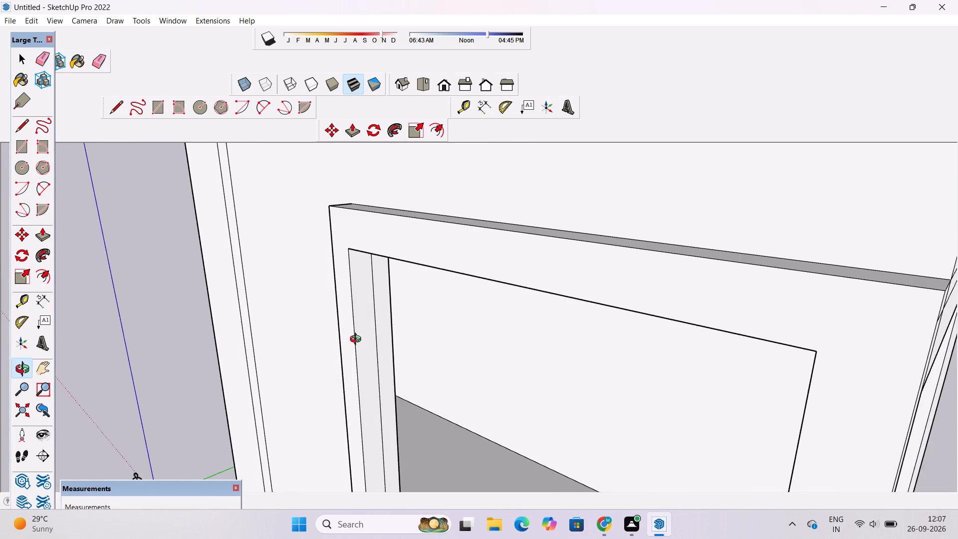
scroll(358, 340, "up", 4)
left_click(381, 282)
scroll(376, 326, "down", 10)
Review the balcony frame, the projecting band and the upper storeys from the building corner.
key("o")
scroll(377, 333, "down", 6)
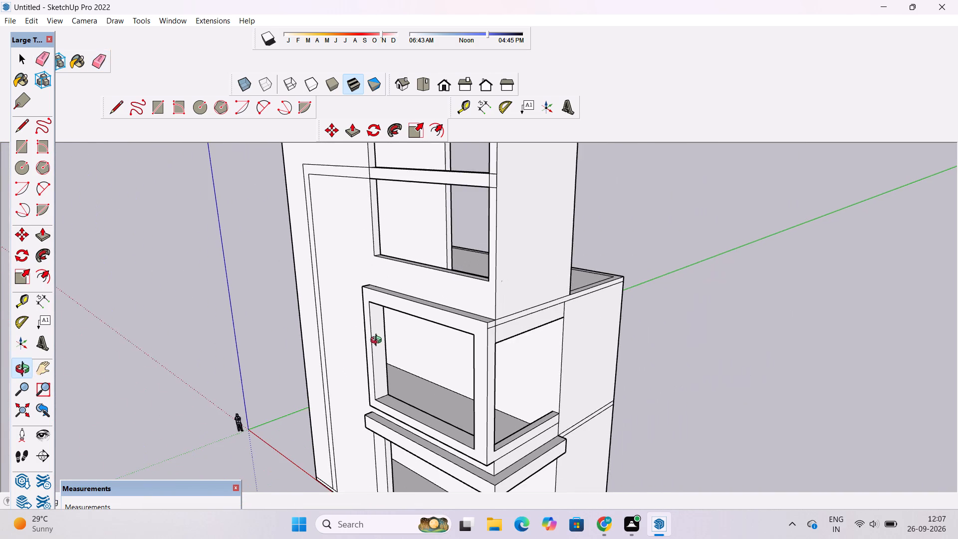
left_click_drag(350, 371, 355, 374)
left_click(355, 374)
scroll(494, 355, "up", 5)
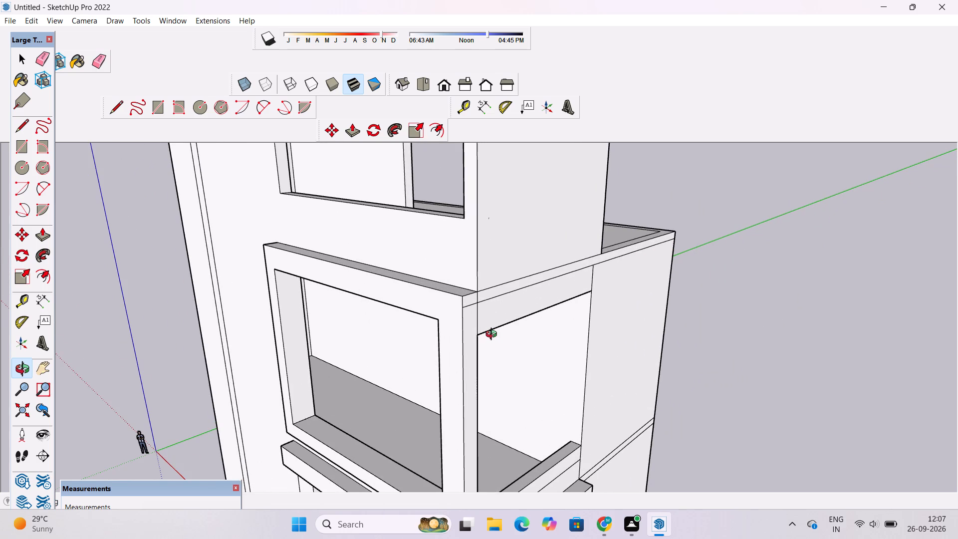
scroll(493, 335, "down", 3)
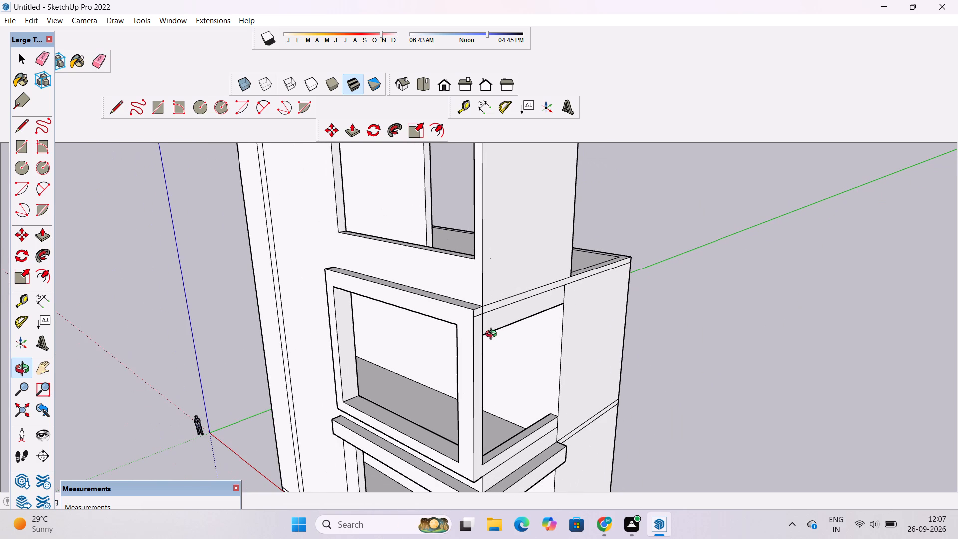
scroll(493, 335, "up", 2)
scroll(493, 335, "down", 6)
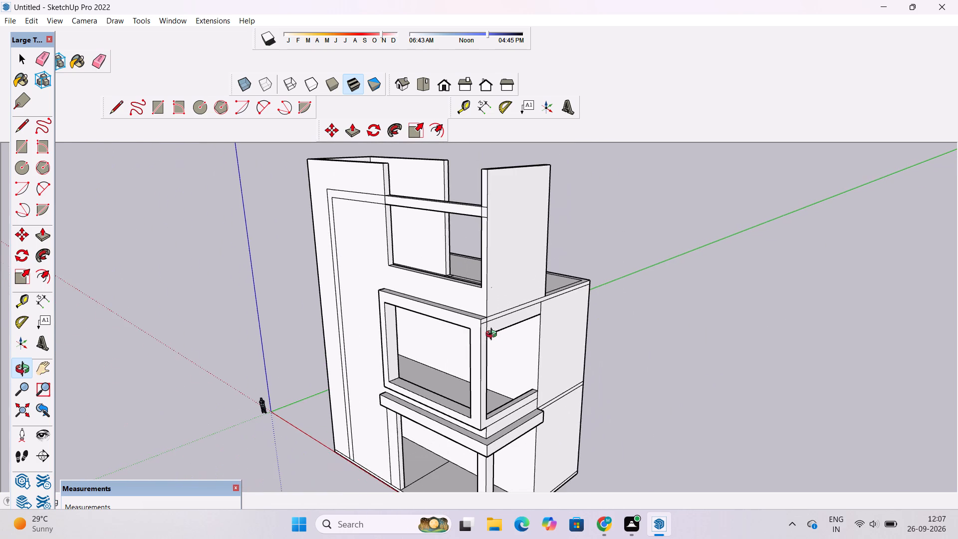
Draw a line about 28' 8" long across the front balcony opening, midway along the depth of its sill.
left_click_drag(399, 392, 564, 319)
left_click(564, 319)
scroll(536, 391, "up", 5)
left_click_drag(535, 394, 555, 469)
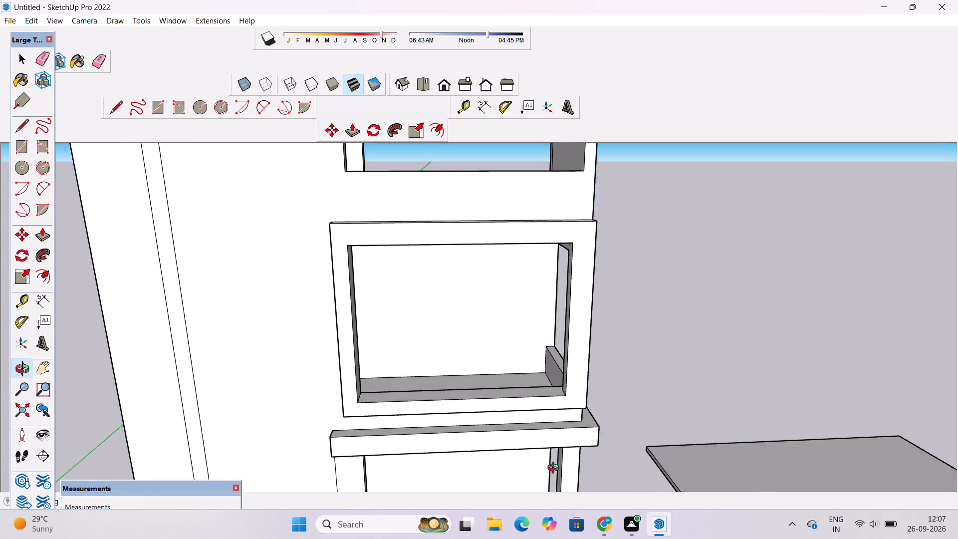
left_click_drag(555, 469, 560, 501)
scroll(526, 407, "up", 4)
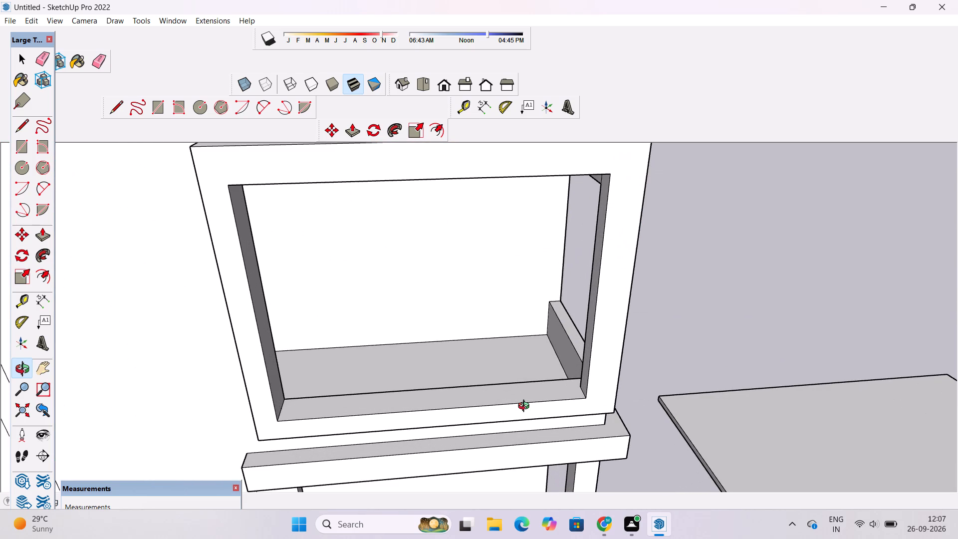
scroll(532, 400, "up", 3)
left_click_drag(532, 400, 531, 403)
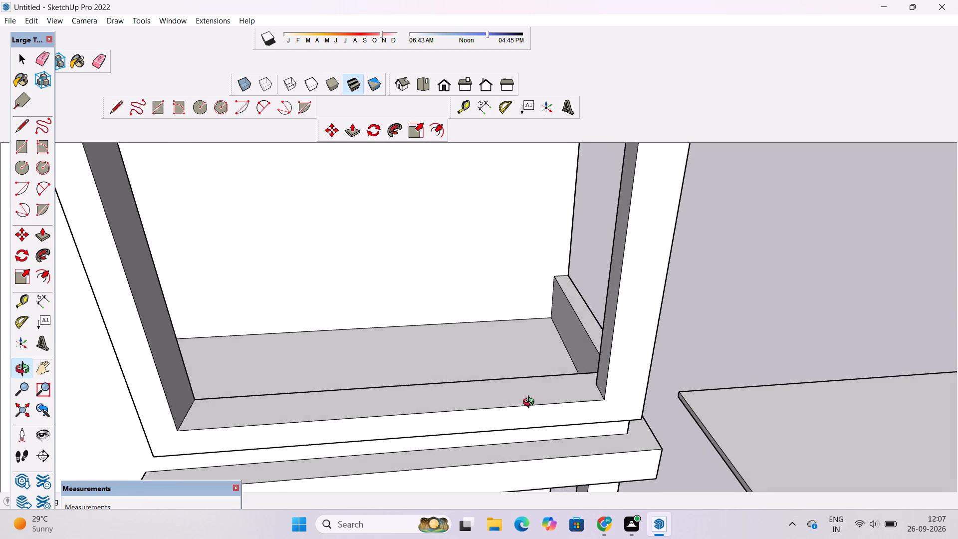
left_click_drag(531, 403, 520, 411)
scroll(506, 411, "up", 3)
left_click_drag(508, 410, 520, 407, "shift")
key("l")
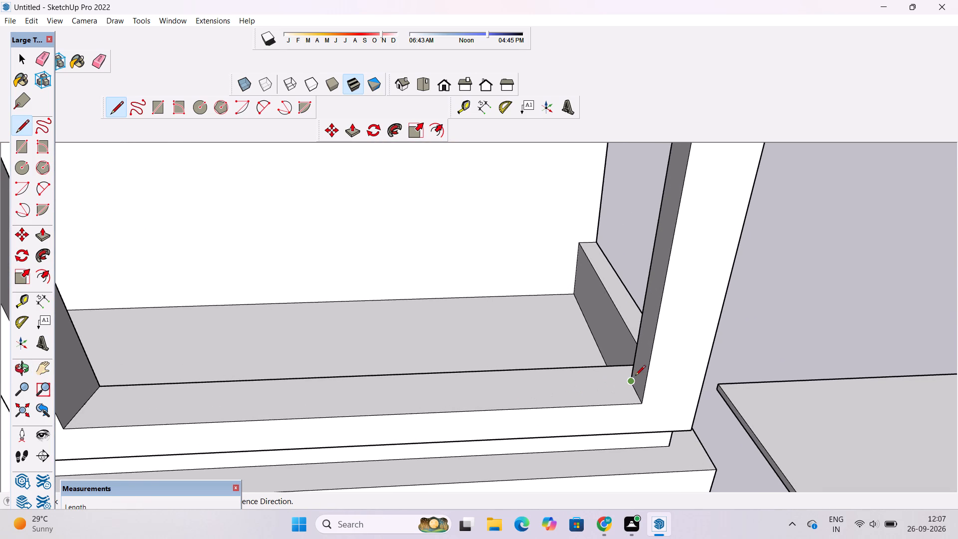
left_click(630, 379)
scroll(608, 375, "down", 3)
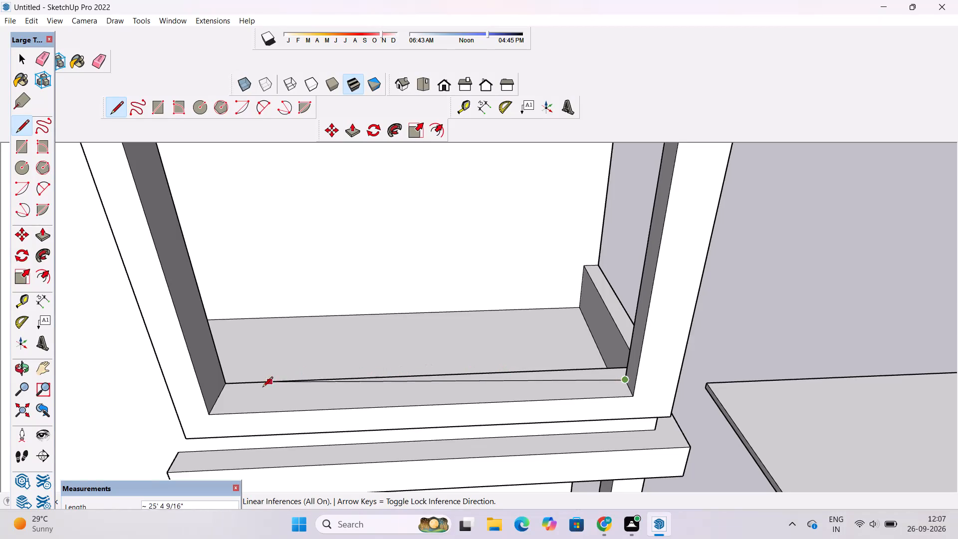
left_click(216, 398)
Delete the face filling the front balcony opening above the new sill line.
key("space")
left_click(303, 341)
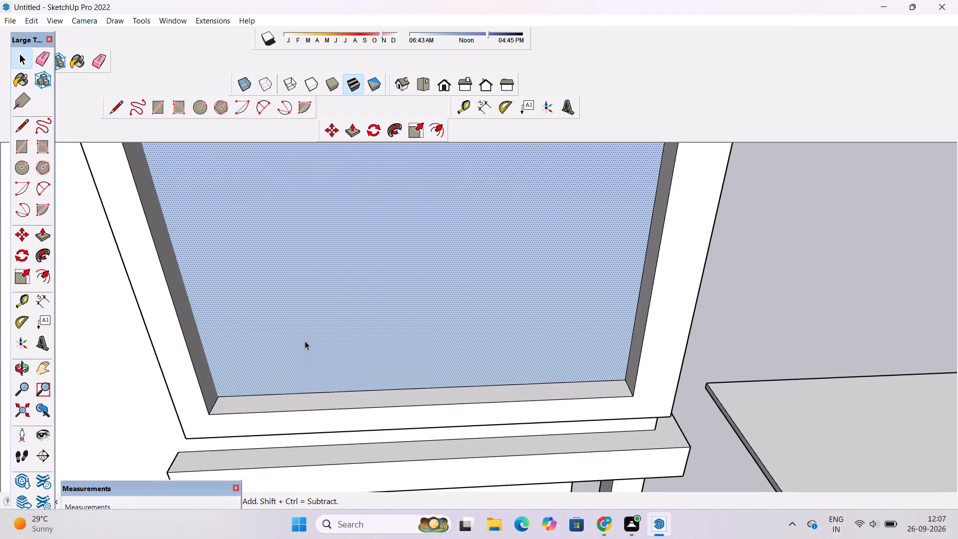
key("Delete")
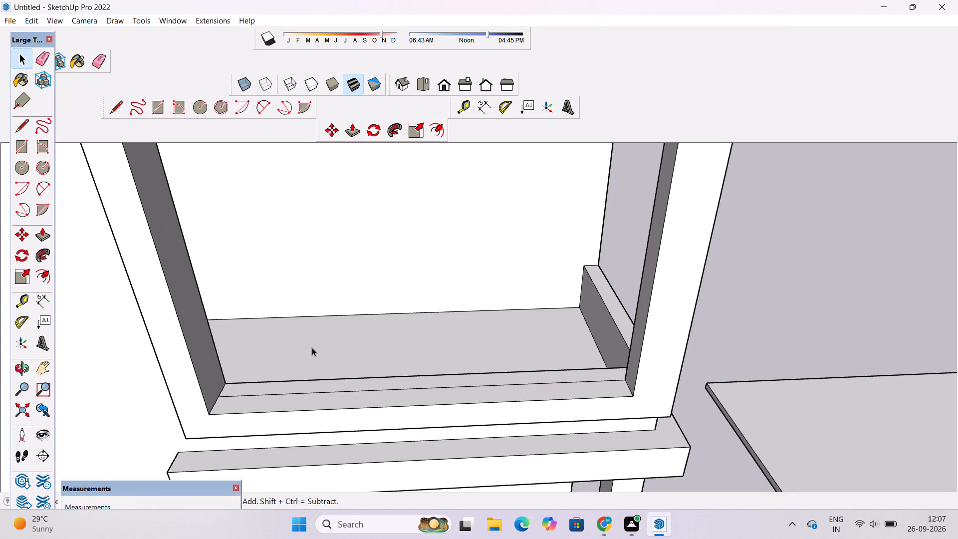
Examine the divided sill of the front balcony opening from outside and above.
key("o")
scroll(312, 347, "down", 4)
left_click_drag(324, 380, 333, 390)
left_click(334, 390)
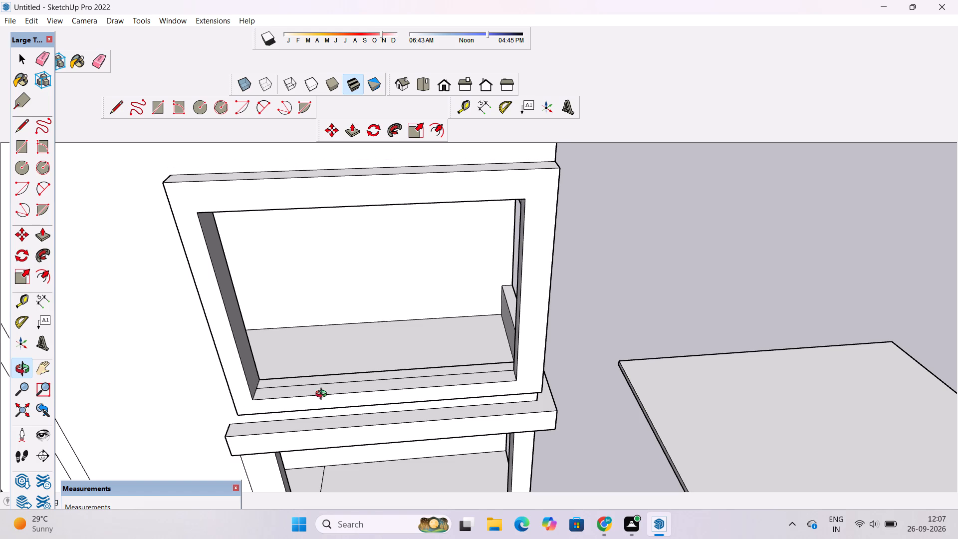
scroll(321, 391, "up", 1)
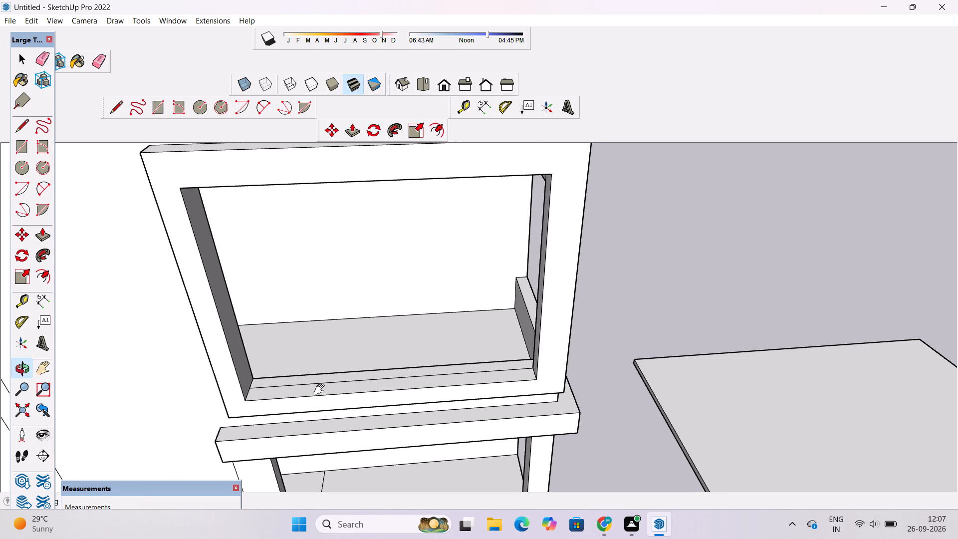
left_click(321, 390, "shift")
scroll(320, 392, "up", 2)
left_click_drag(319, 392, 318, 402, "shift")
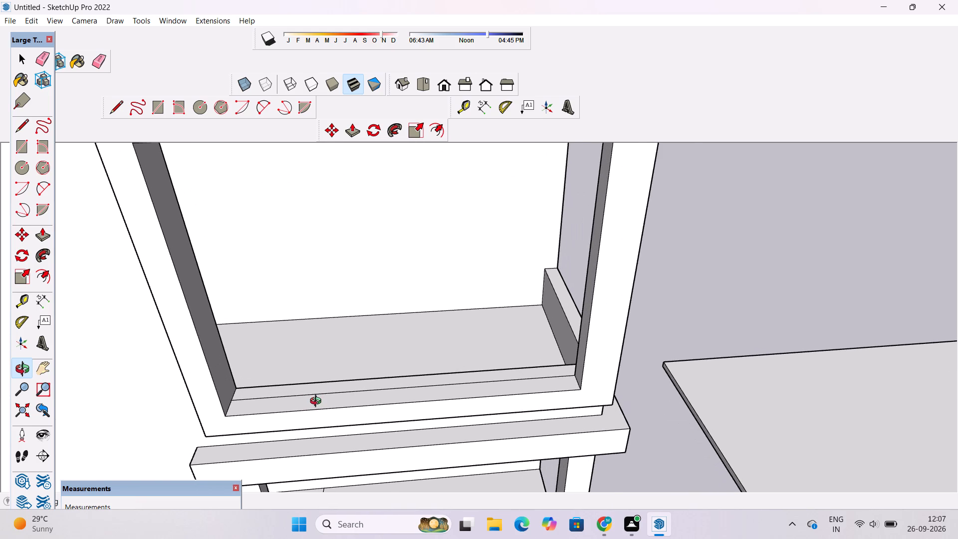
scroll(317, 403, "up", 1)
left_click_drag(315, 400, 314, 392, "shift")
scroll(314, 390, "up", 1)
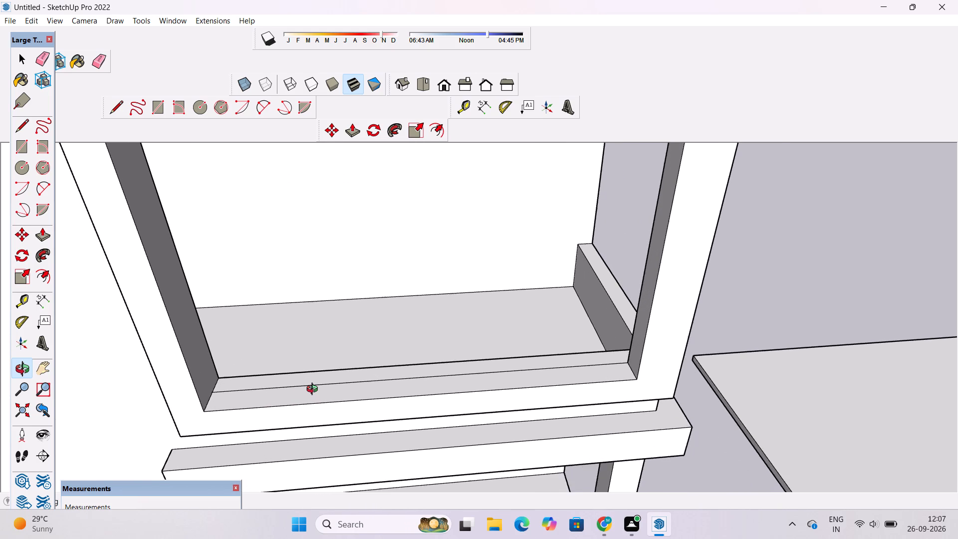
scroll(314, 390, "up", 1)
left_click_drag(310, 390, 323, 386, "shift")
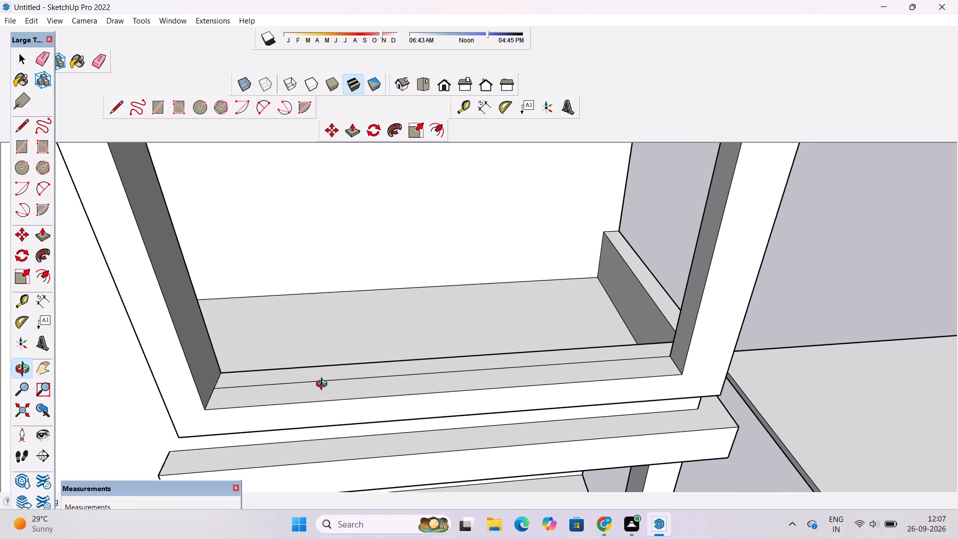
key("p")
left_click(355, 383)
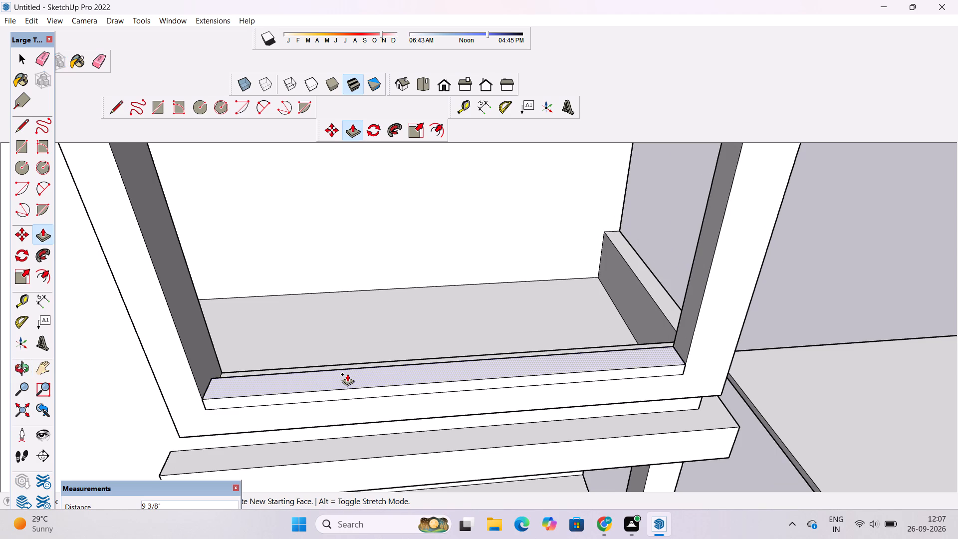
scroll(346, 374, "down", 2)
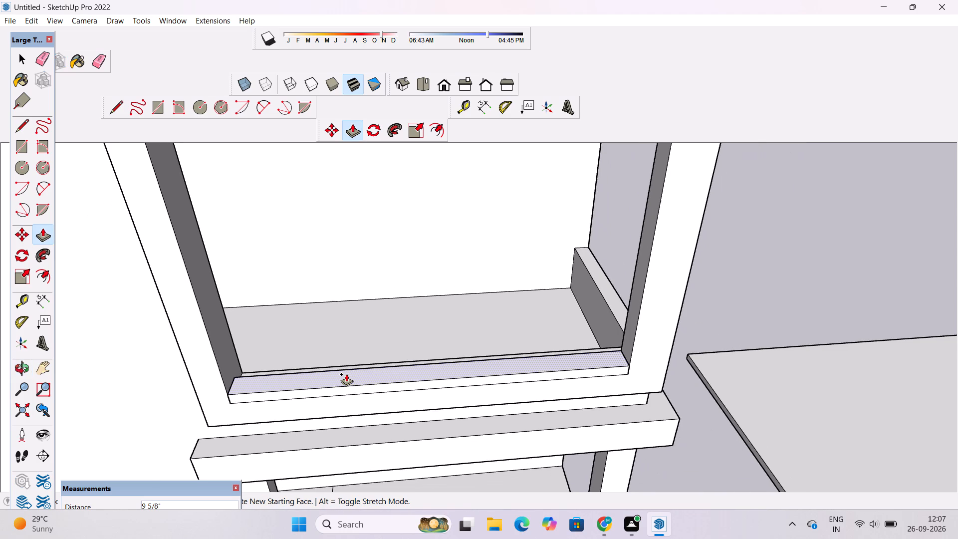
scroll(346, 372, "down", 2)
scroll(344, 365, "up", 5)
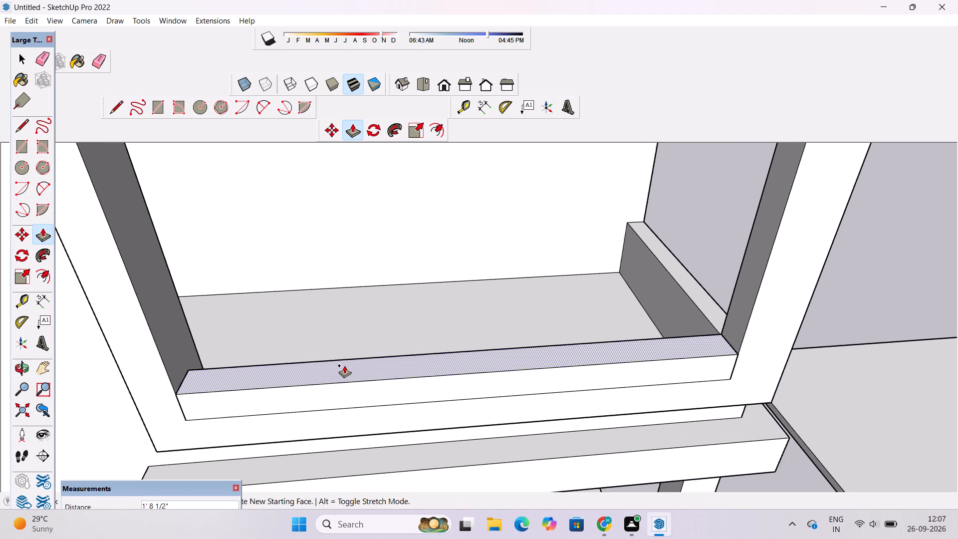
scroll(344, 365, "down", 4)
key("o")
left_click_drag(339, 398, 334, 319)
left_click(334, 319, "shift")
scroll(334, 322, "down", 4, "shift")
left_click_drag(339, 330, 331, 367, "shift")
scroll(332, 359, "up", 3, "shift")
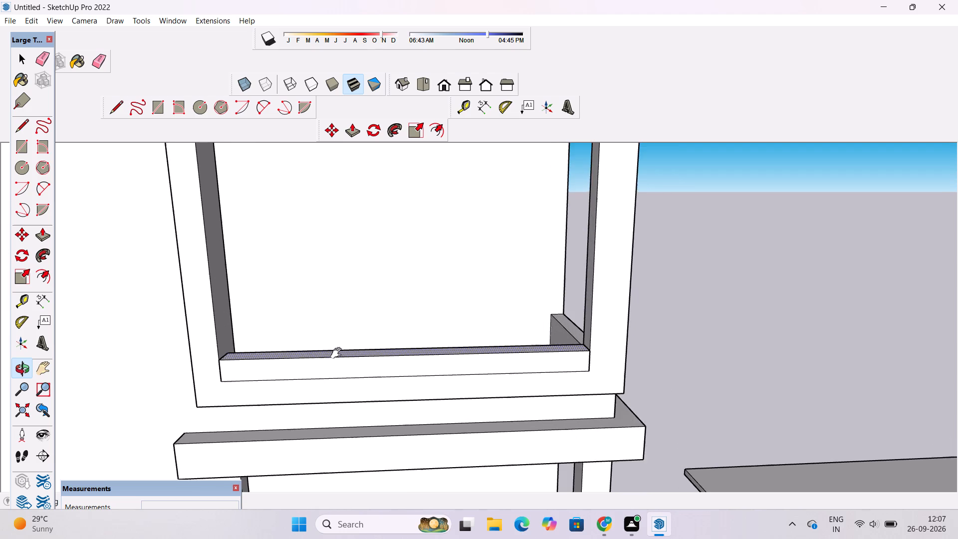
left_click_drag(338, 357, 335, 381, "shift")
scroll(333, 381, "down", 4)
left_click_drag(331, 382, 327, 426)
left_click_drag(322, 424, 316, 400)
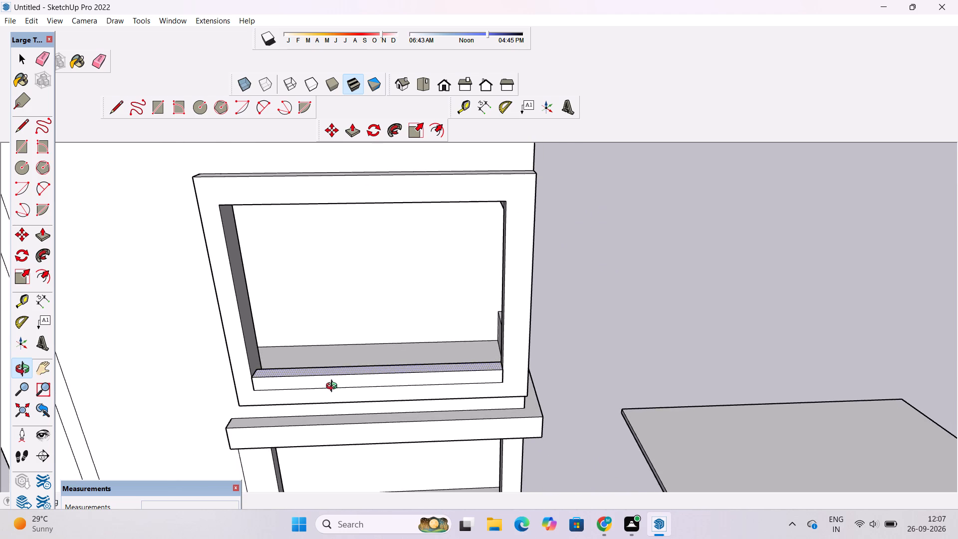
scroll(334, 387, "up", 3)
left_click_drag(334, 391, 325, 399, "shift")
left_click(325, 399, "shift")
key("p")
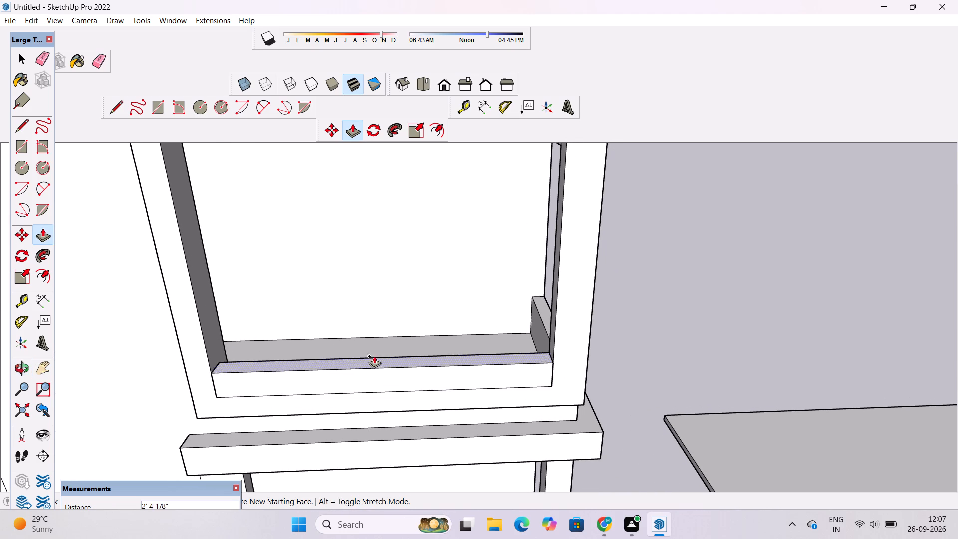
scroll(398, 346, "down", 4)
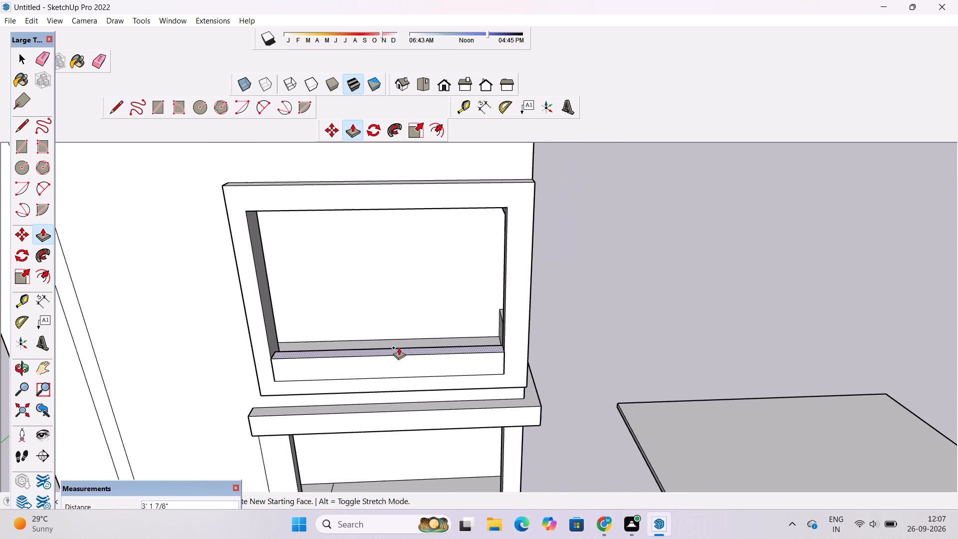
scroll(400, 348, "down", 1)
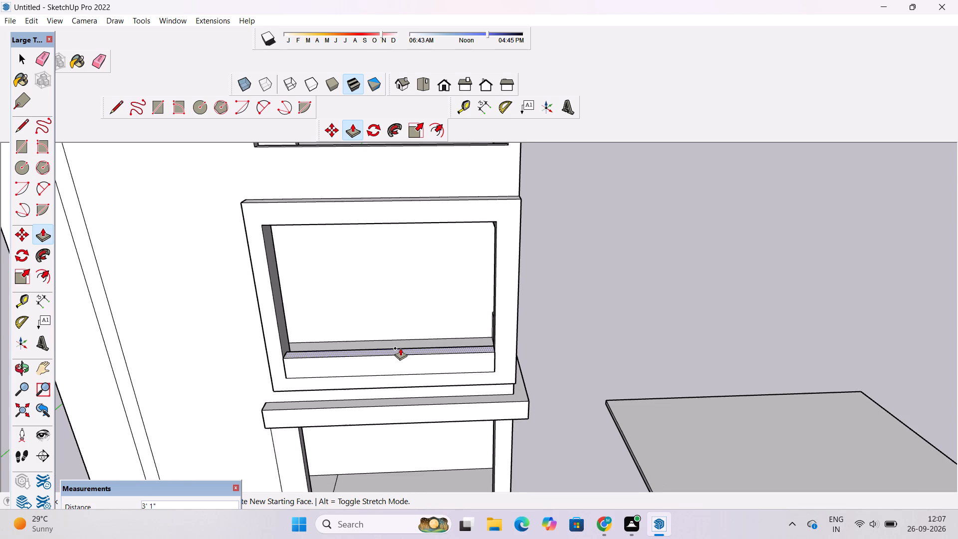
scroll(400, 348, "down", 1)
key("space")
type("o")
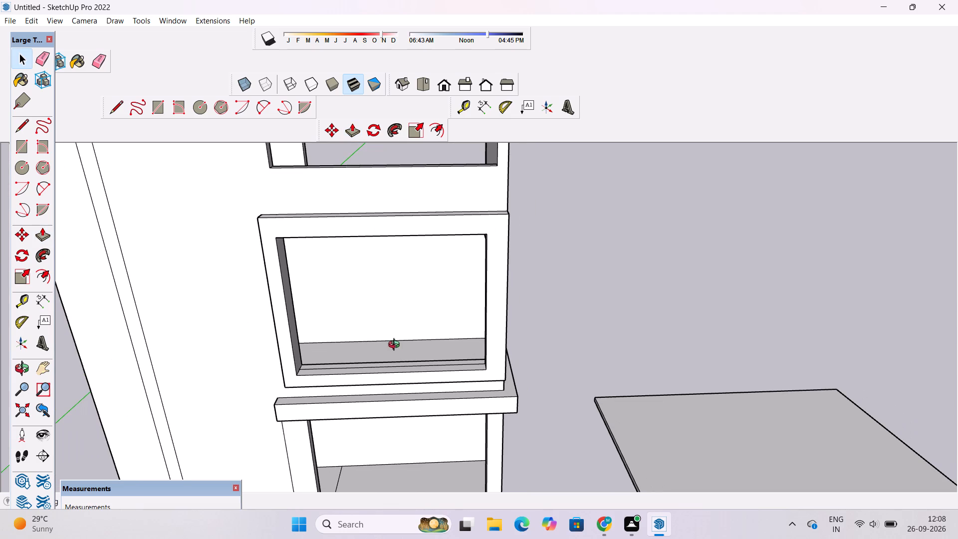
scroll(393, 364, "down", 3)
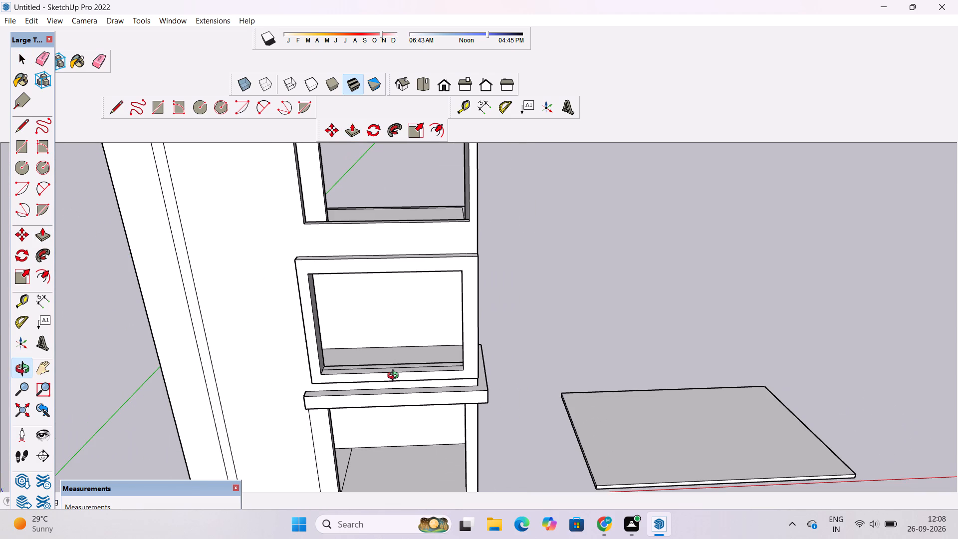
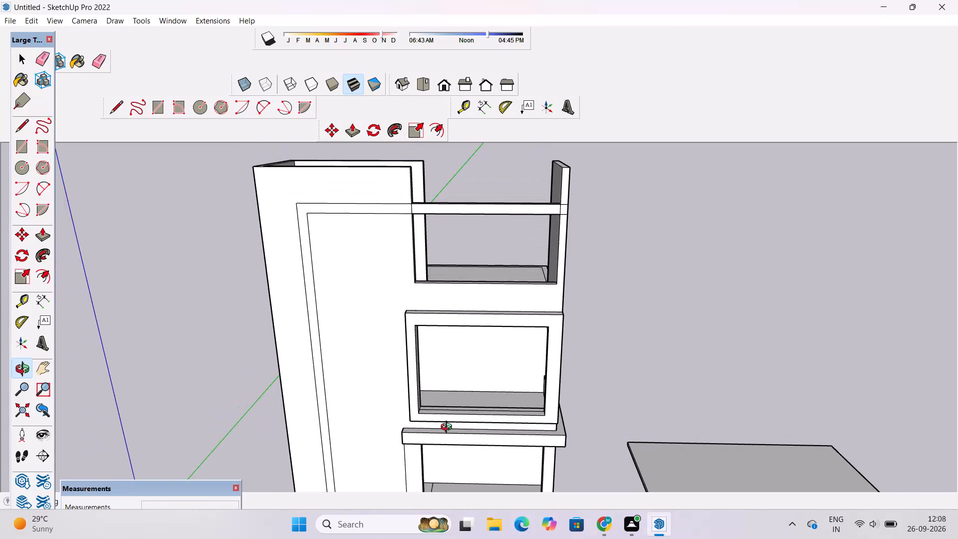
Examine the multi-storey house model's front facade and the framed middle-floor opening.
scroll(448, 427, "up", 18)
scroll(447, 435, "down", 3)
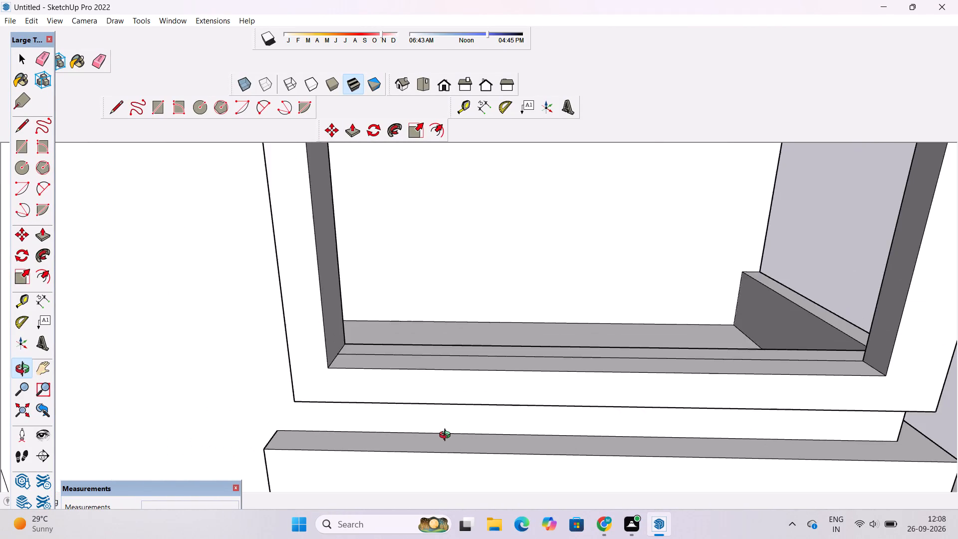
scroll(447, 436, "down", 17)
scroll(452, 452, "down", 5)
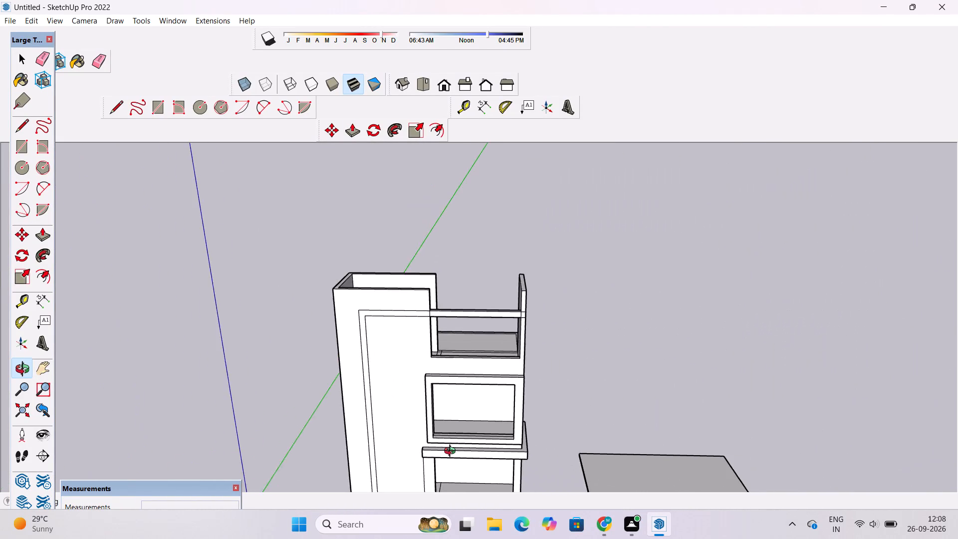
scroll(452, 452, "down", 4)
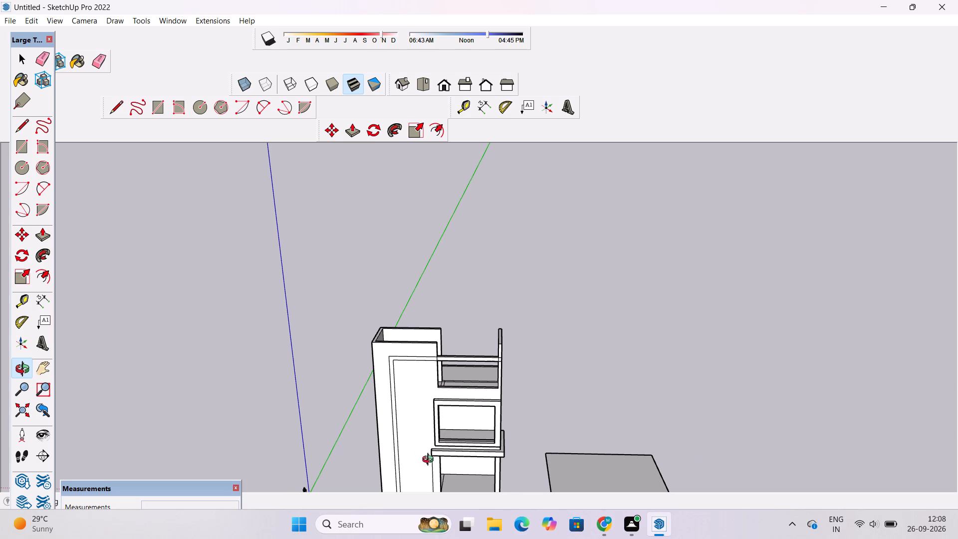
scroll(436, 469, "down", 1)
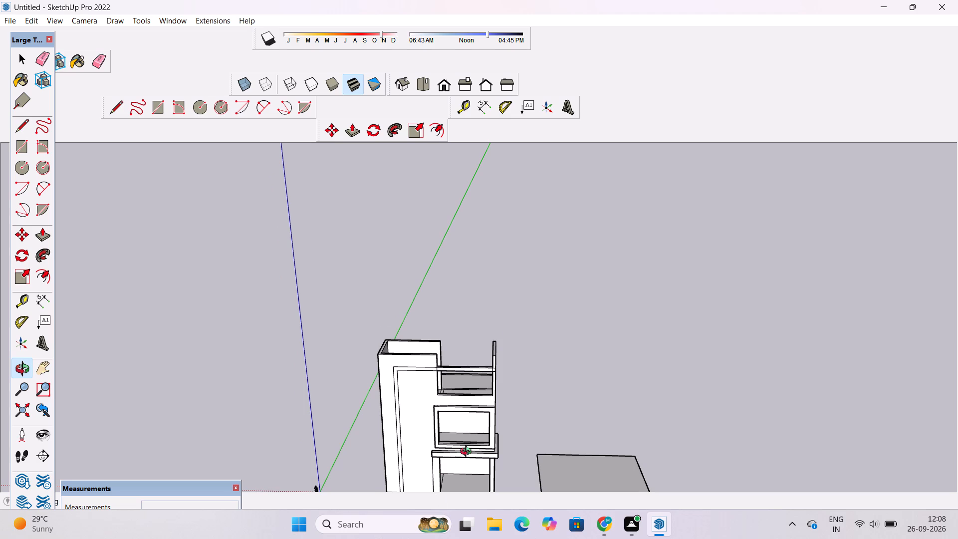
scroll(462, 399, "down", 5)
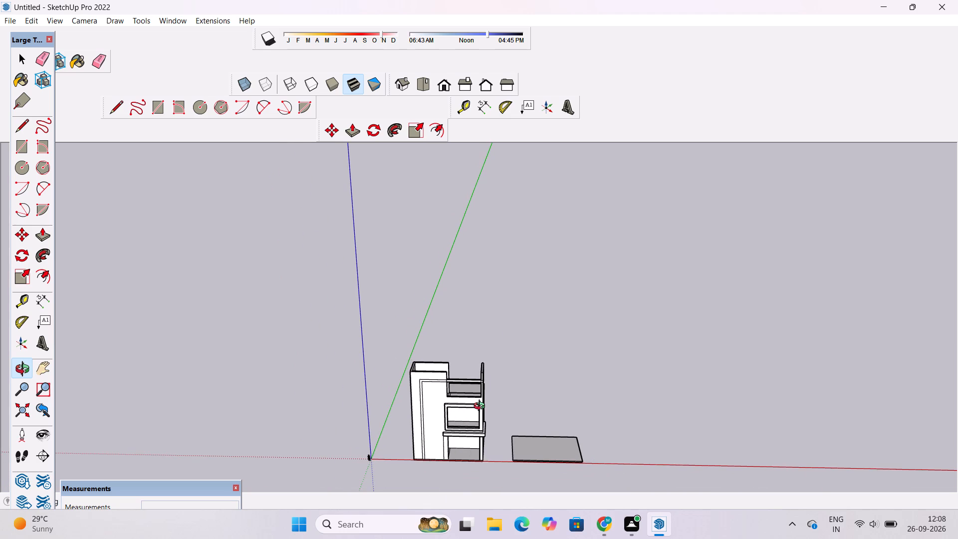
scroll(487, 404, "down", 6)
scroll(485, 454, "up", 11)
scroll(413, 424, "up", 4)
scroll(413, 424, "down", 4)
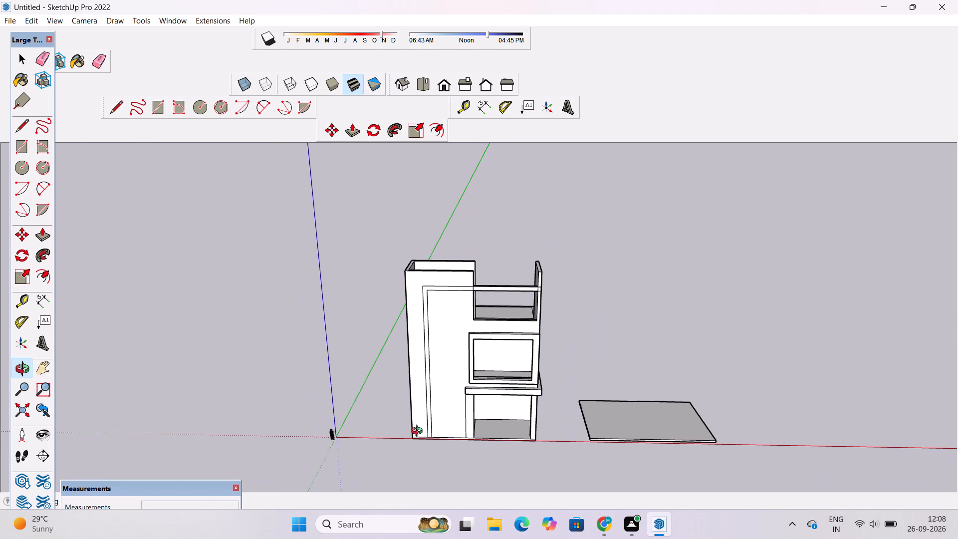
scroll(419, 432, "up", 4)
scroll(419, 432, "down", 3)
left_click_drag(433, 455, 445, 432)
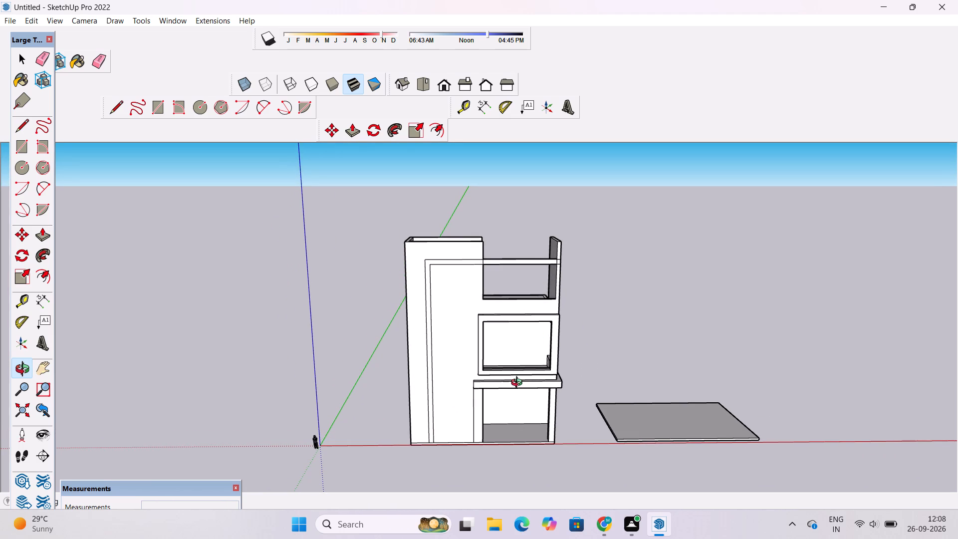
scroll(461, 317, "down", 2)
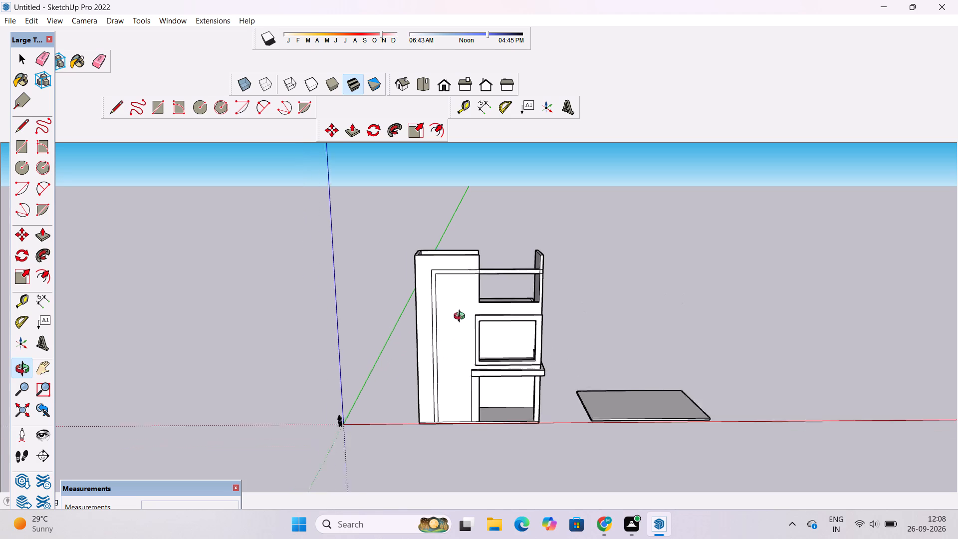
scroll(462, 317, "down", 4)
scroll(484, 378, "up", 4)
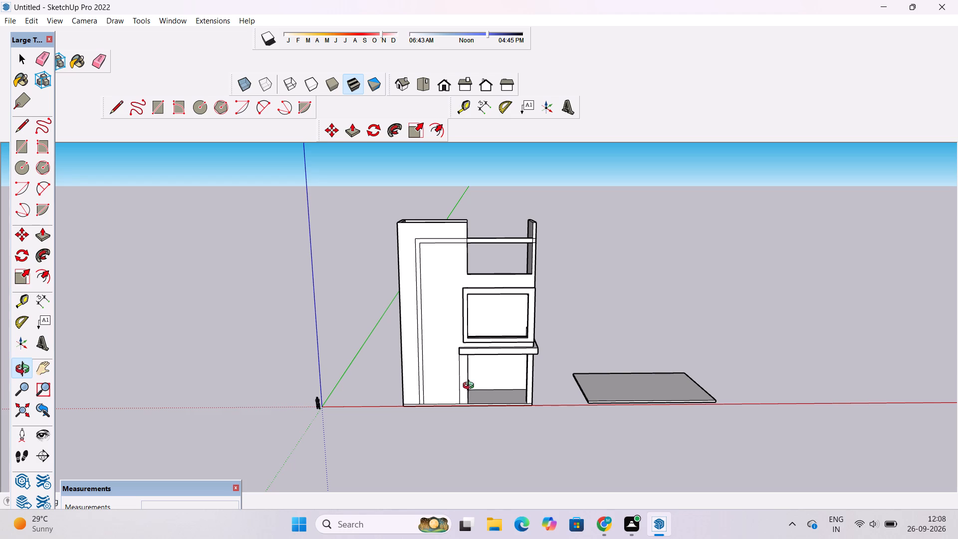
scroll(473, 374, "up", 1)
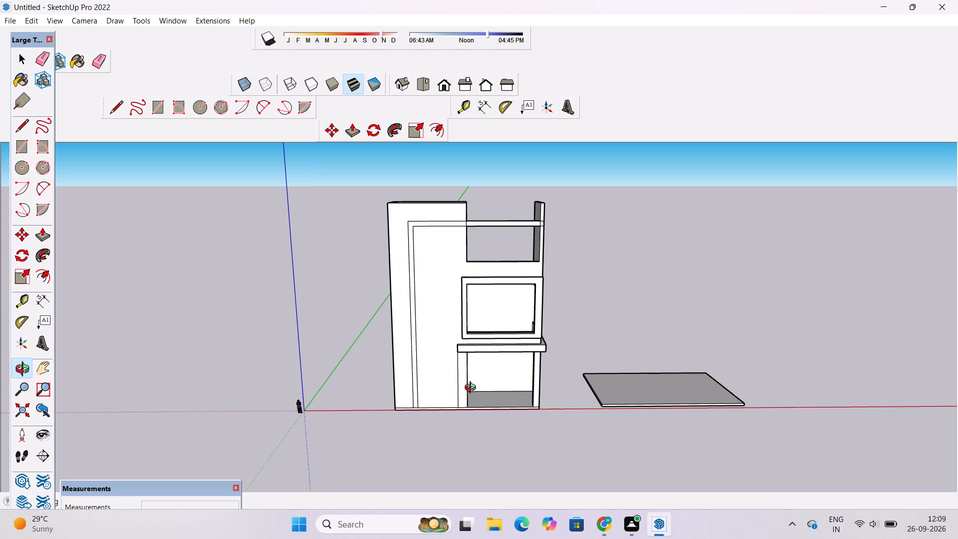
scroll(461, 402, "down", 2)
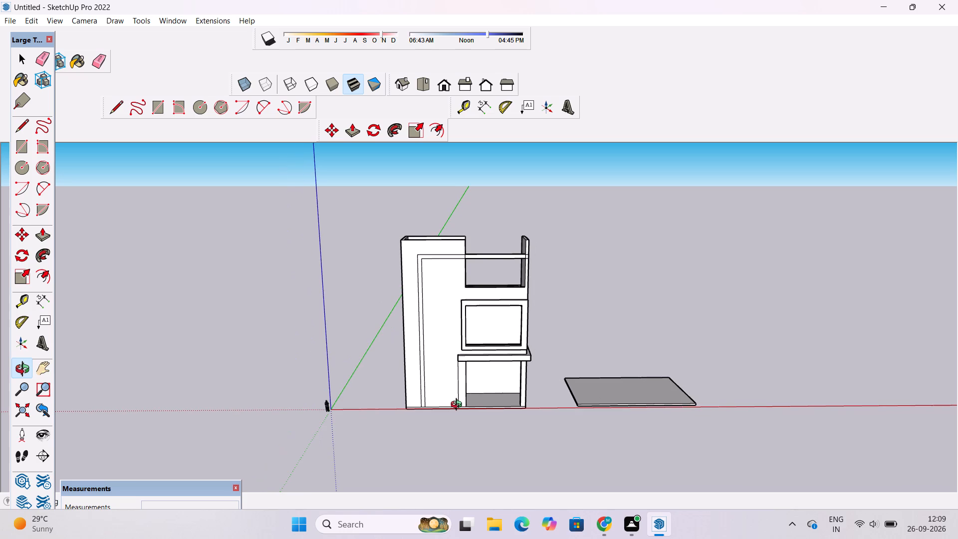
scroll(459, 406, "up", 5)
left_click_drag(469, 411, 440, 409, "shift")
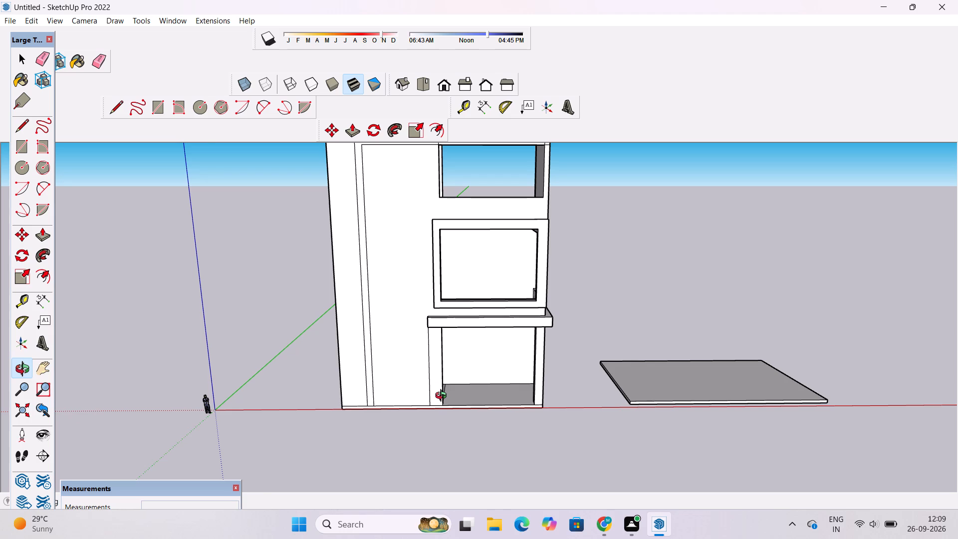
scroll(443, 397, "down", 2)
scroll(443, 397, "up", 4)
left_click_drag(461, 357, 401, 400, "shift")
scroll(431, 345, "up", 4)
left_click_drag(428, 354, 439, 429)
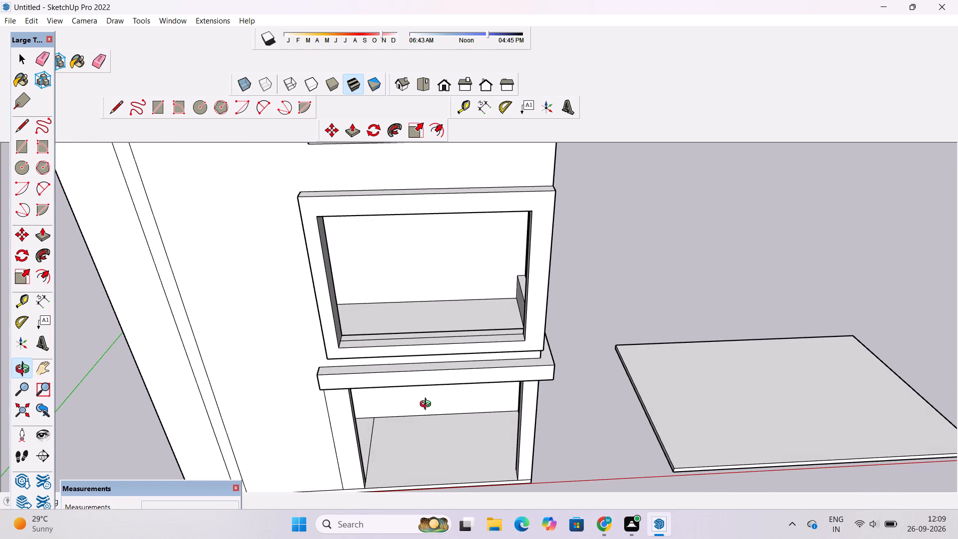
left_click_drag(414, 337, 433, 386, "shift")
scroll(410, 361, "up", 5)
left_click_drag(407, 361, 407, 319)
left_click_drag(407, 319, 475, 343, "shift")
scroll(440, 364, "up", 4)
left_click_drag(450, 373, 431, 357)
scroll(422, 348, "down", 3)
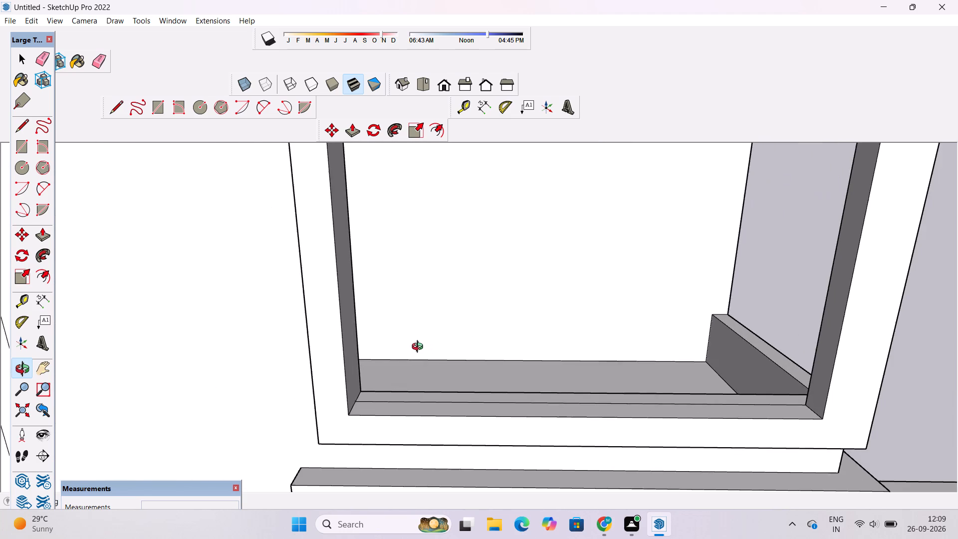
Draw a door rectangle about 10' 2" wide by 20' 10" high, rising from the floor on the back wall inside the framed opening.
left_click_drag(419, 350, 396, 389, "shift")
left_click_drag(394, 393, 391, 382)
scroll(391, 382, "down", 3, "shift")
scroll(391, 382, "up", 2)
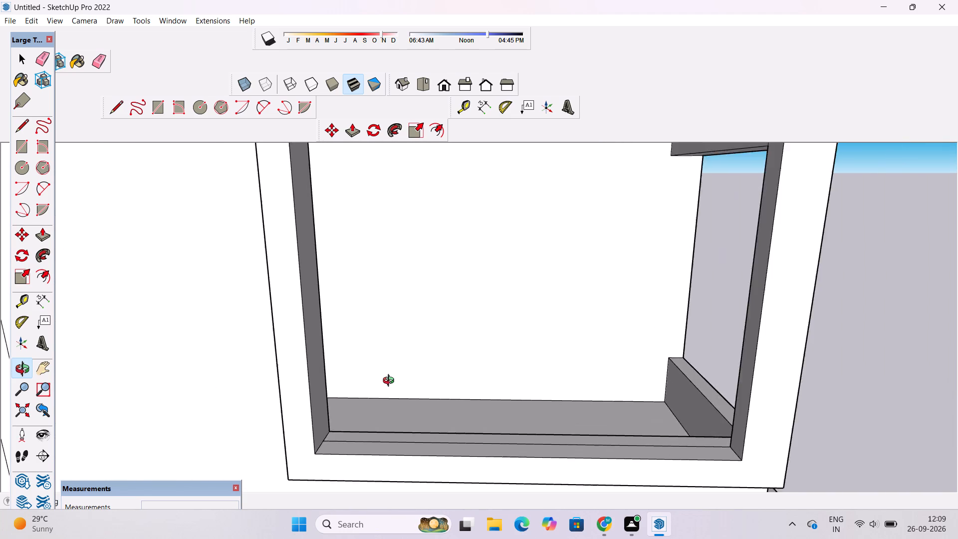
scroll(391, 382, "down", 3)
left_click_drag(391, 382, 388, 367)
left_click_drag(388, 367, 387, 390, "shift")
key("r")
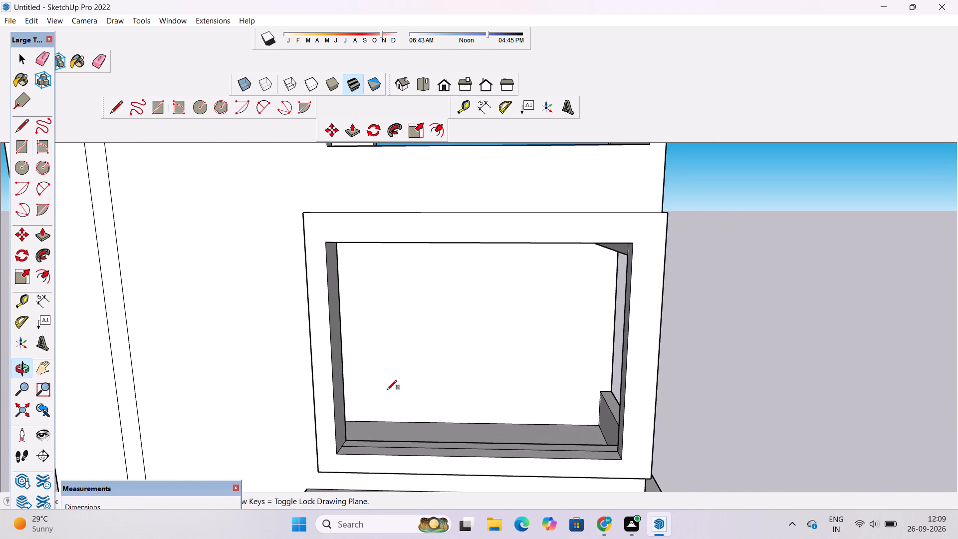
scroll(370, 417, "up", 1)
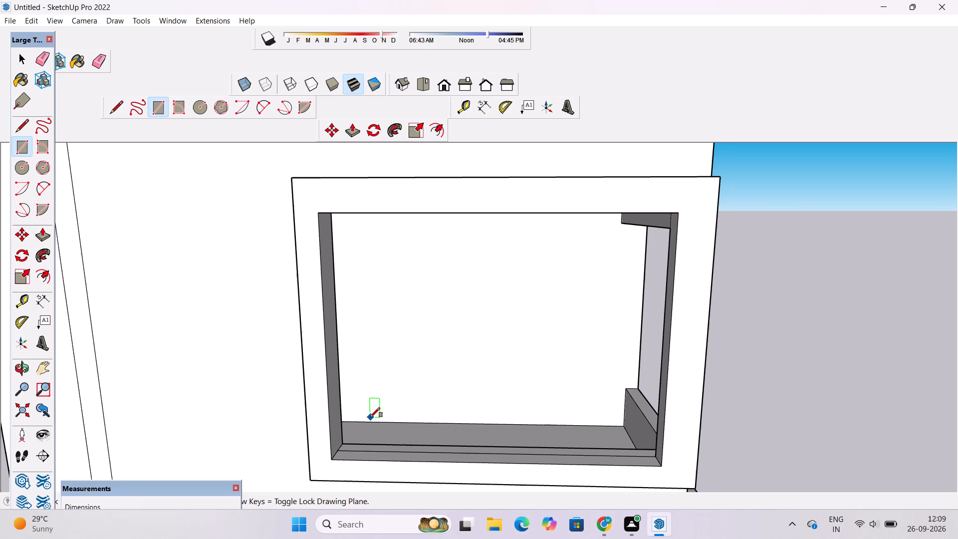
left_click(354, 420)
scroll(356, 401, "down", 3)
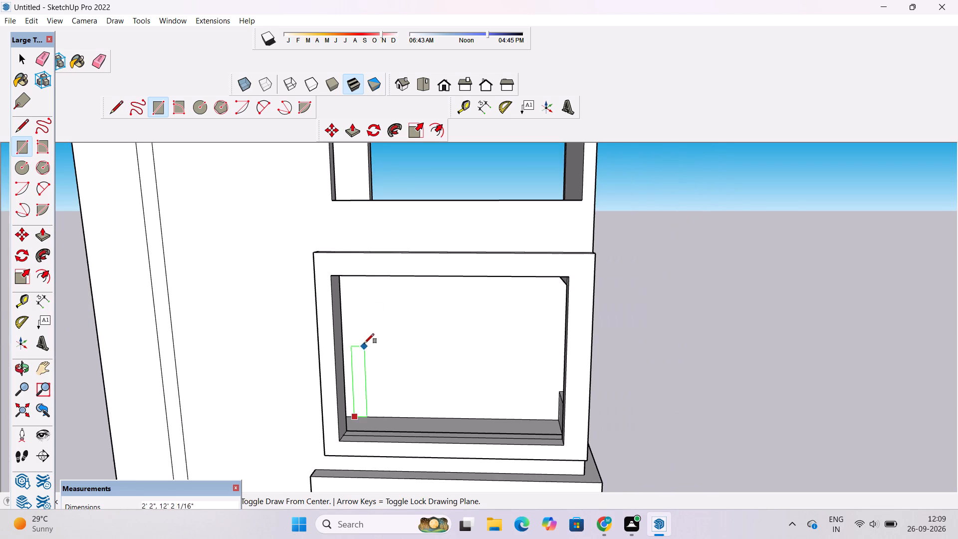
scroll(376, 299, "up", 3)
scroll(408, 291, "down", 2)
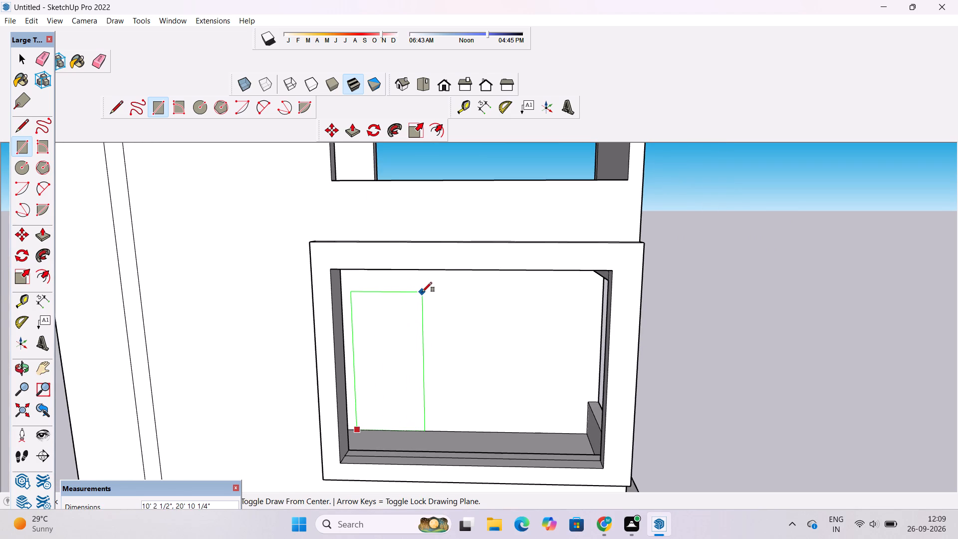
left_click(423, 292)
Draw a window rectangle about 16' wide by 11' high beside the door outline on the back wall, its top level with the door's.
scroll(450, 325, "down", 4)
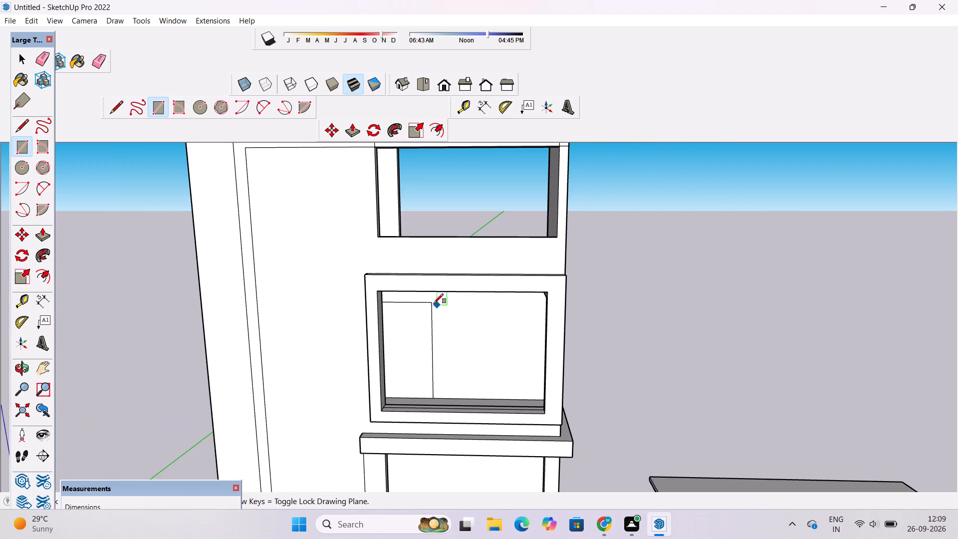
double_click(461, 303)
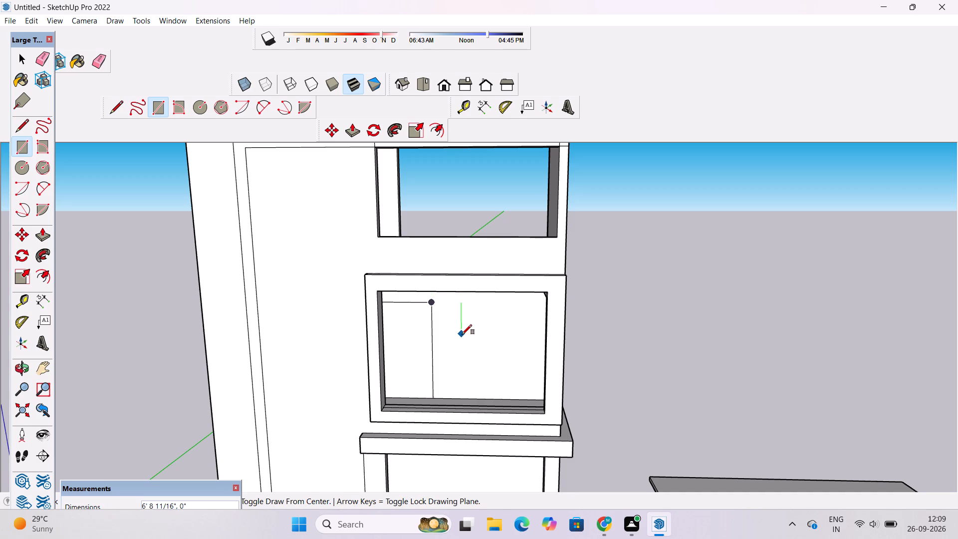
scroll(463, 340, "down", 3)
scroll(466, 345, "up", 3)
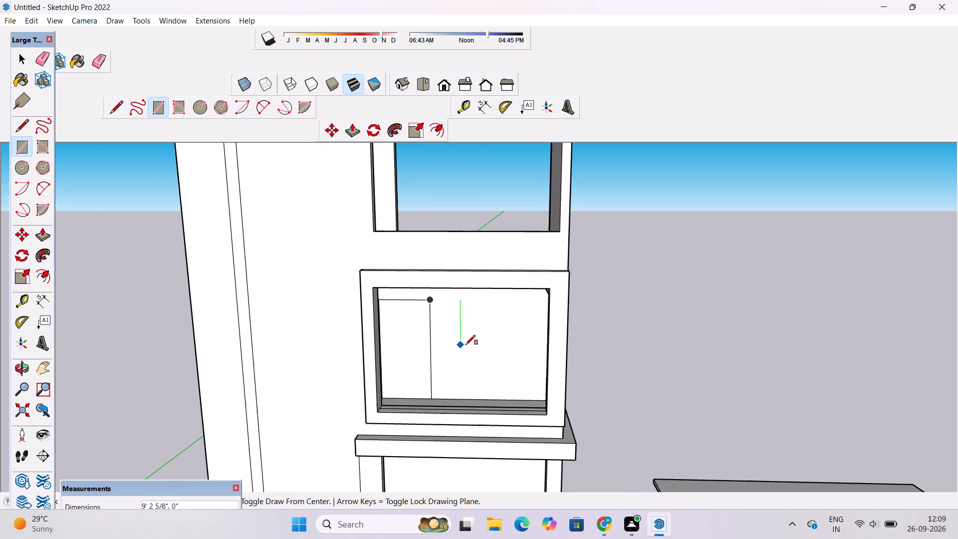
scroll(466, 349, "down", 3)
scroll(468, 358, "up", 4)
scroll(530, 353, "down", 1)
scroll(530, 353, "up", 5)
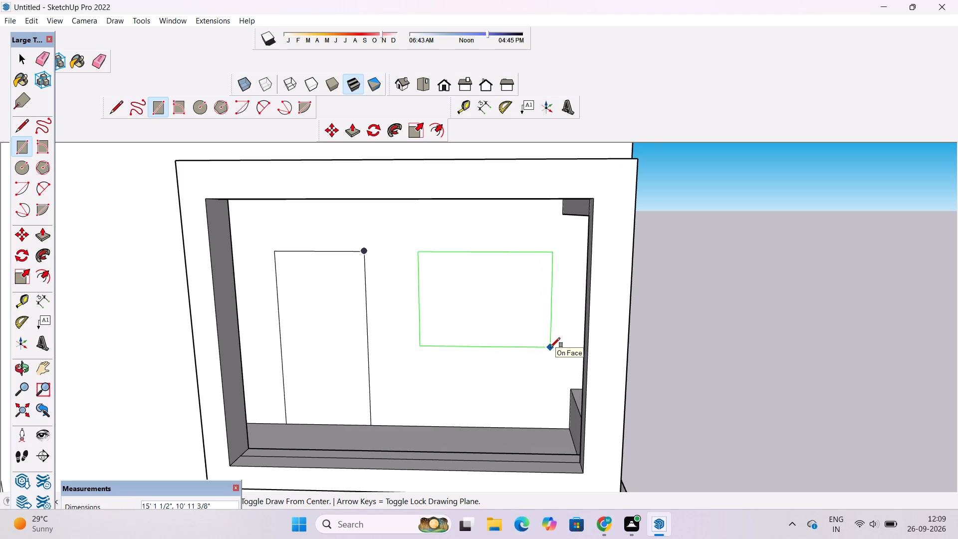
scroll(550, 347, "up", 1)
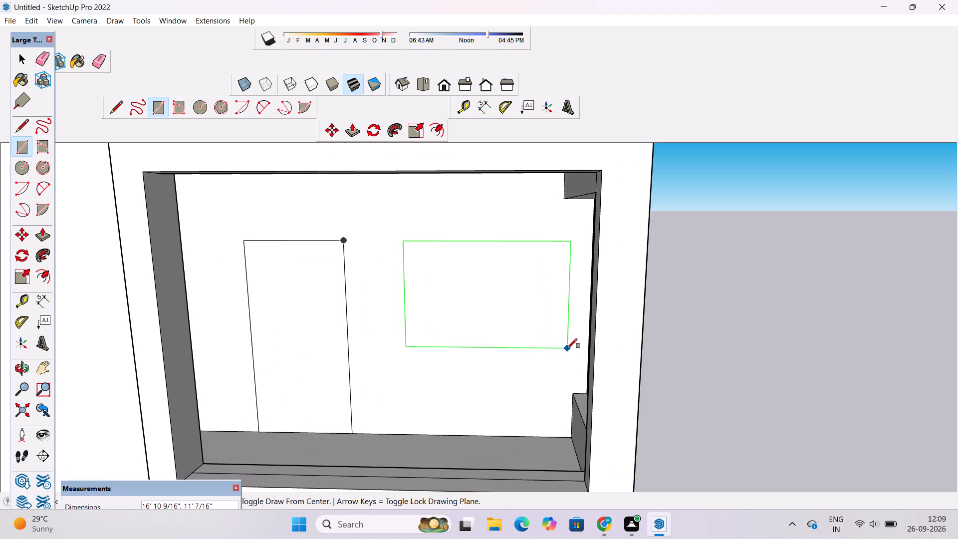
left_click(561, 347)
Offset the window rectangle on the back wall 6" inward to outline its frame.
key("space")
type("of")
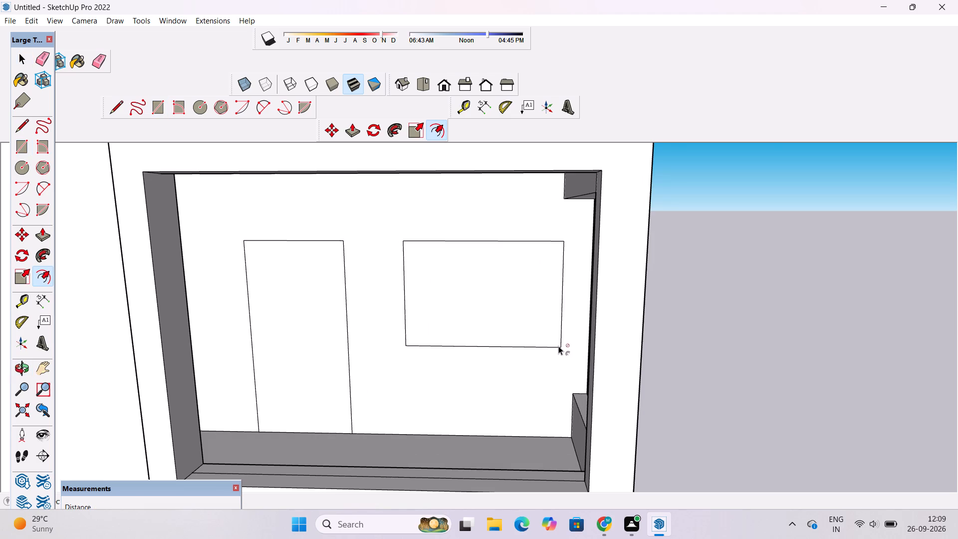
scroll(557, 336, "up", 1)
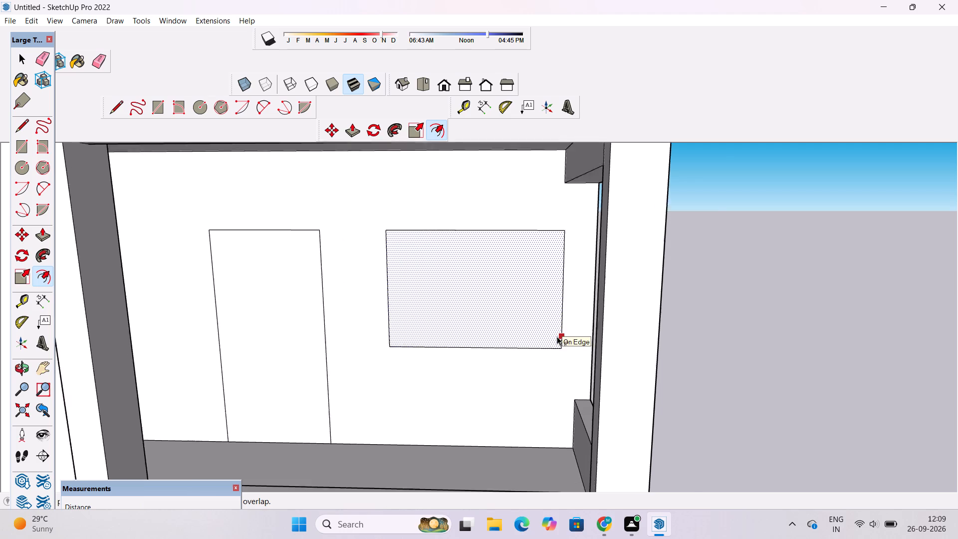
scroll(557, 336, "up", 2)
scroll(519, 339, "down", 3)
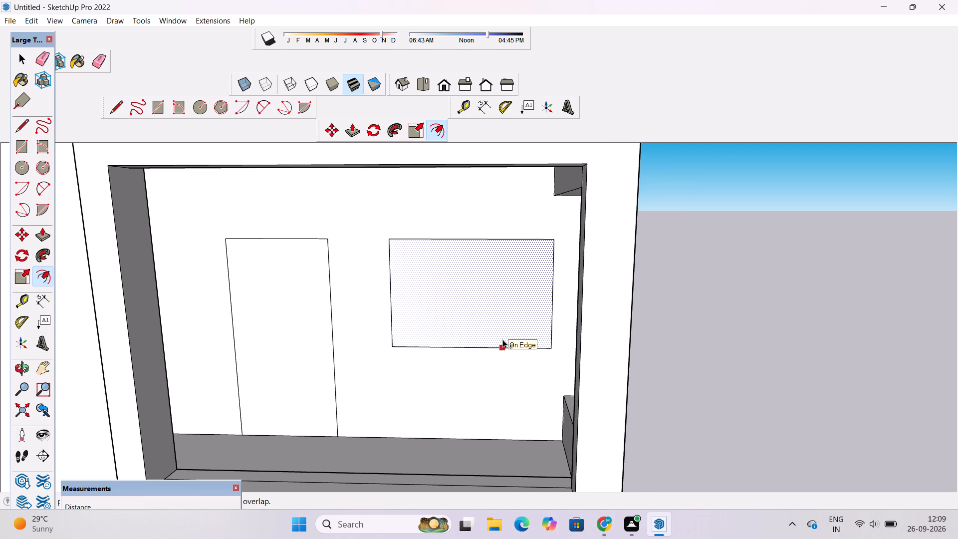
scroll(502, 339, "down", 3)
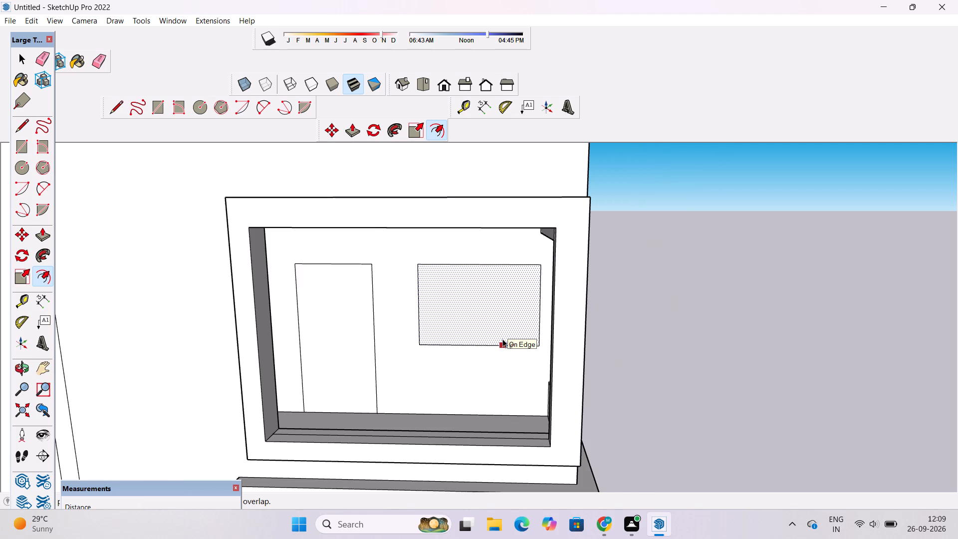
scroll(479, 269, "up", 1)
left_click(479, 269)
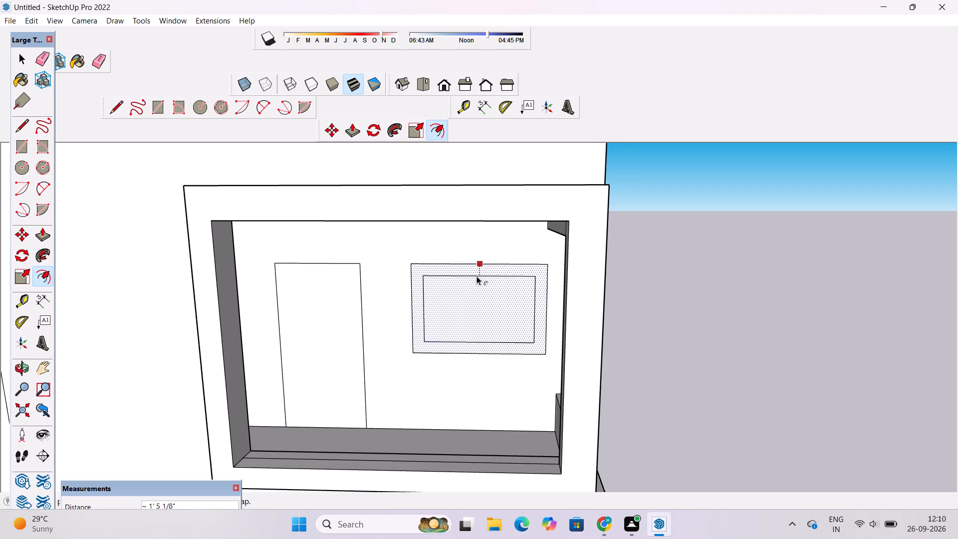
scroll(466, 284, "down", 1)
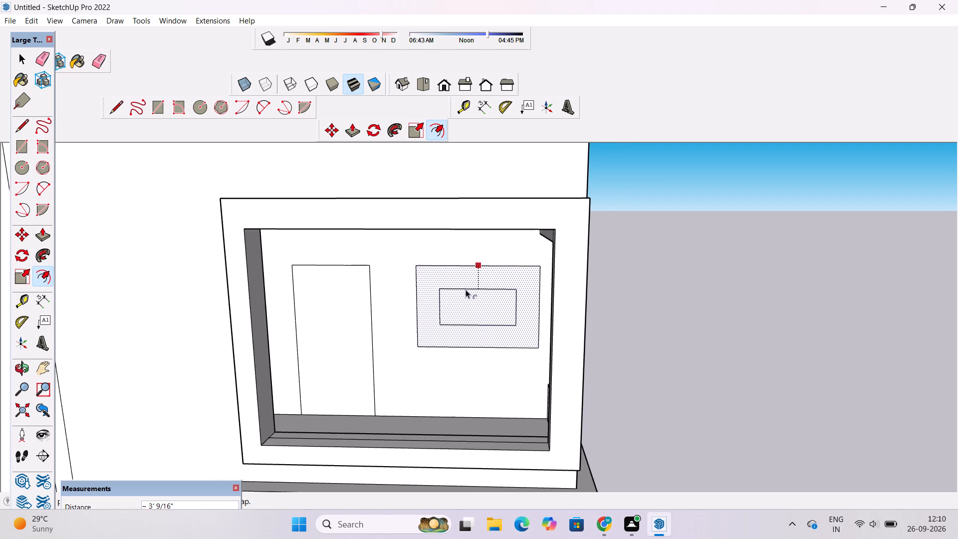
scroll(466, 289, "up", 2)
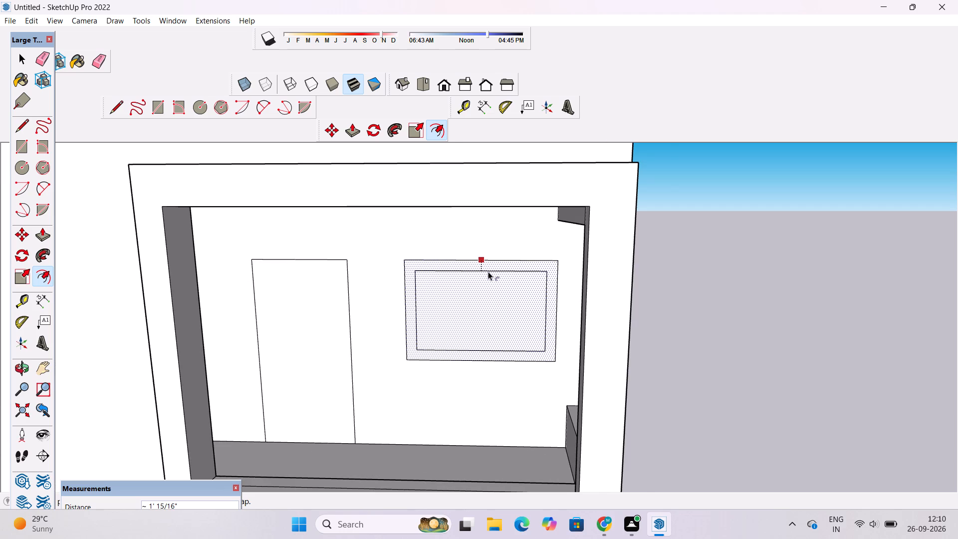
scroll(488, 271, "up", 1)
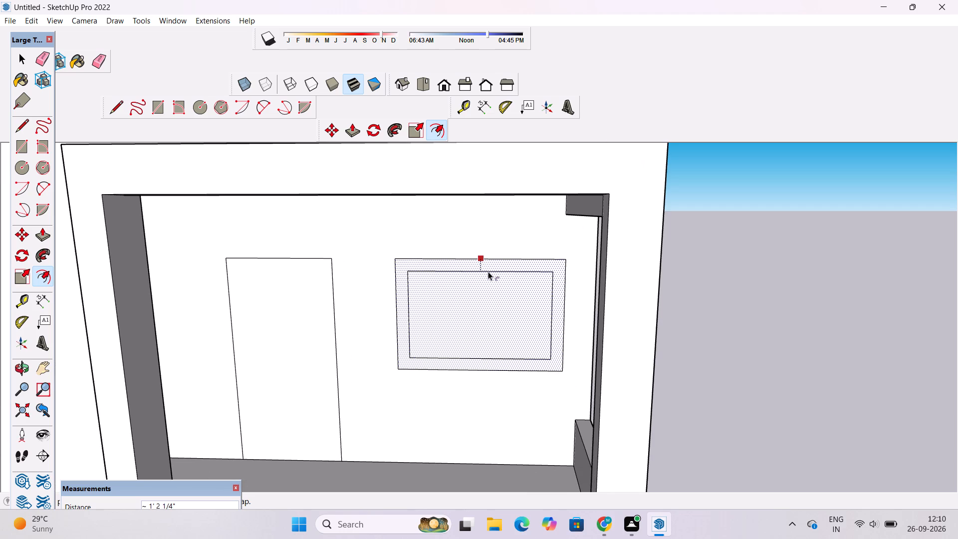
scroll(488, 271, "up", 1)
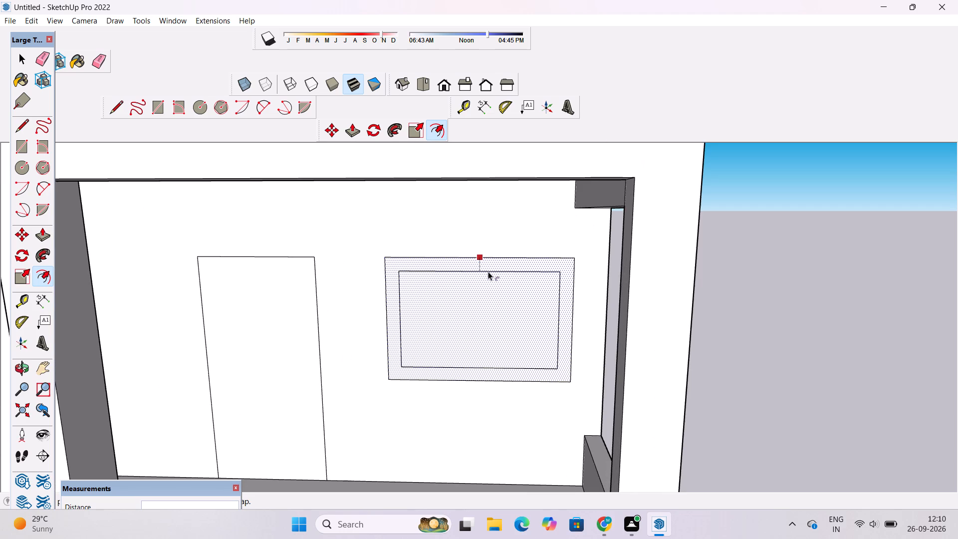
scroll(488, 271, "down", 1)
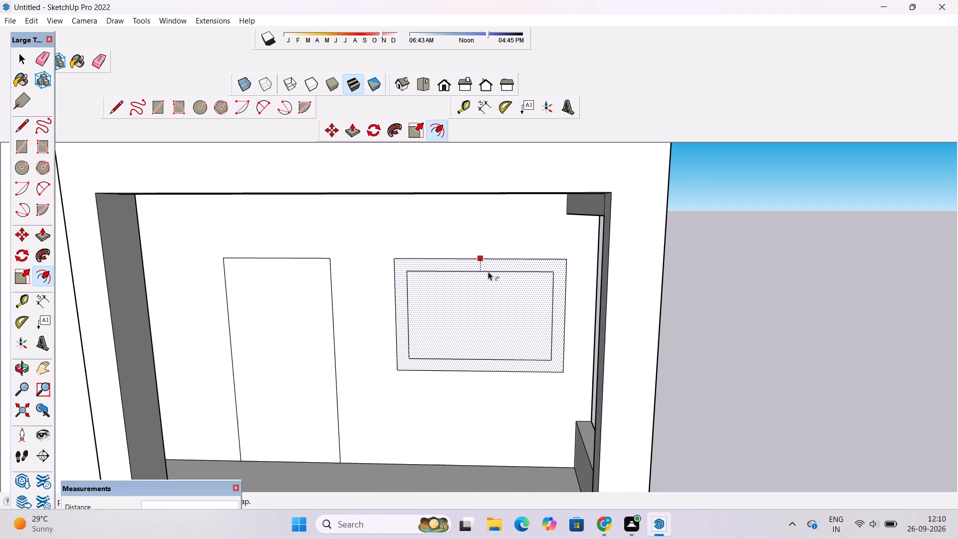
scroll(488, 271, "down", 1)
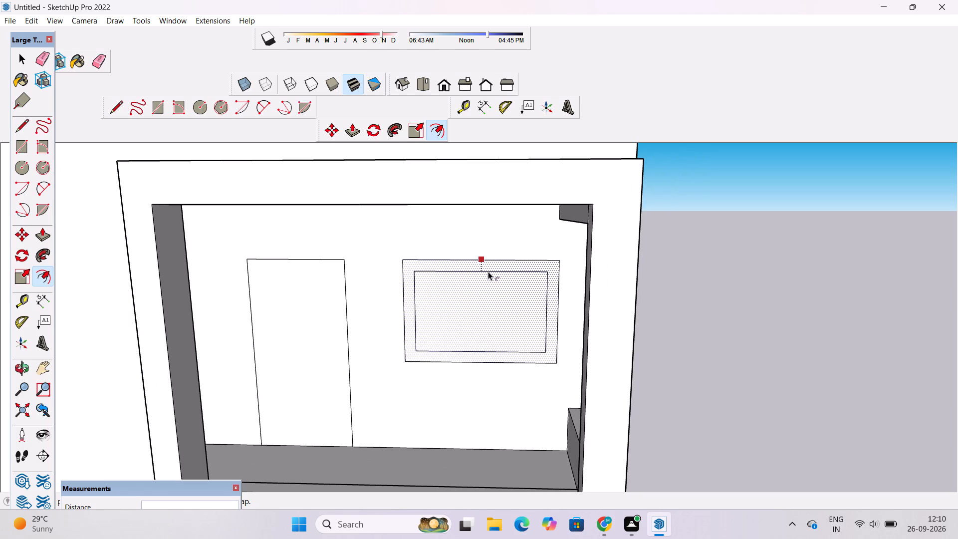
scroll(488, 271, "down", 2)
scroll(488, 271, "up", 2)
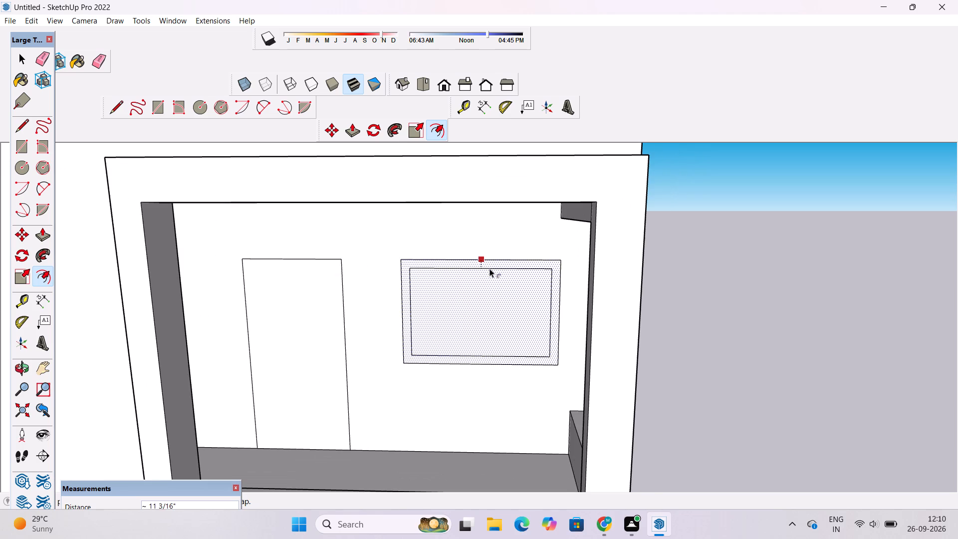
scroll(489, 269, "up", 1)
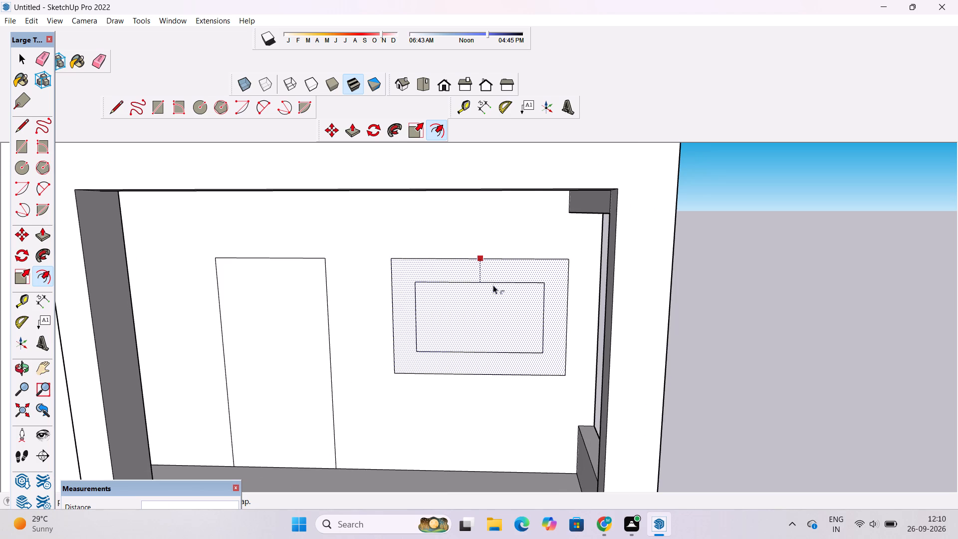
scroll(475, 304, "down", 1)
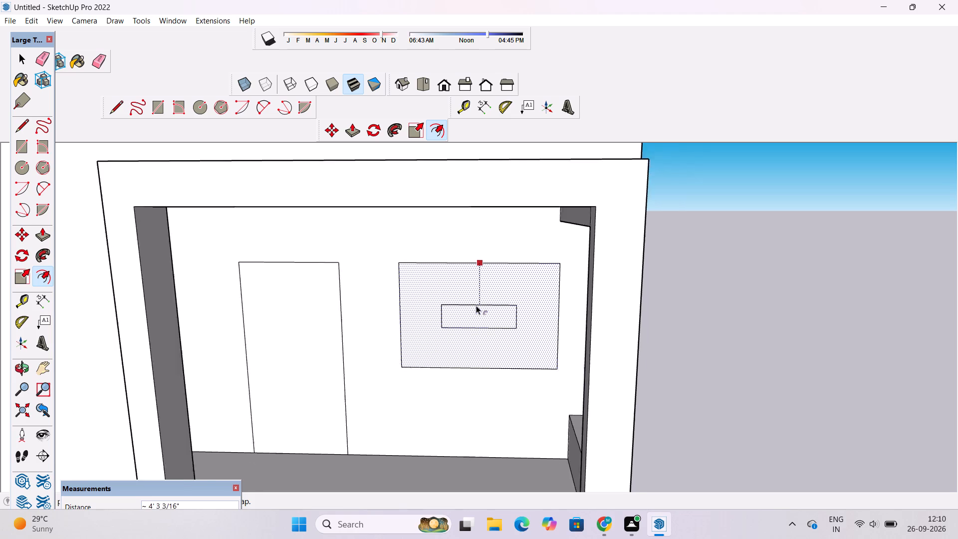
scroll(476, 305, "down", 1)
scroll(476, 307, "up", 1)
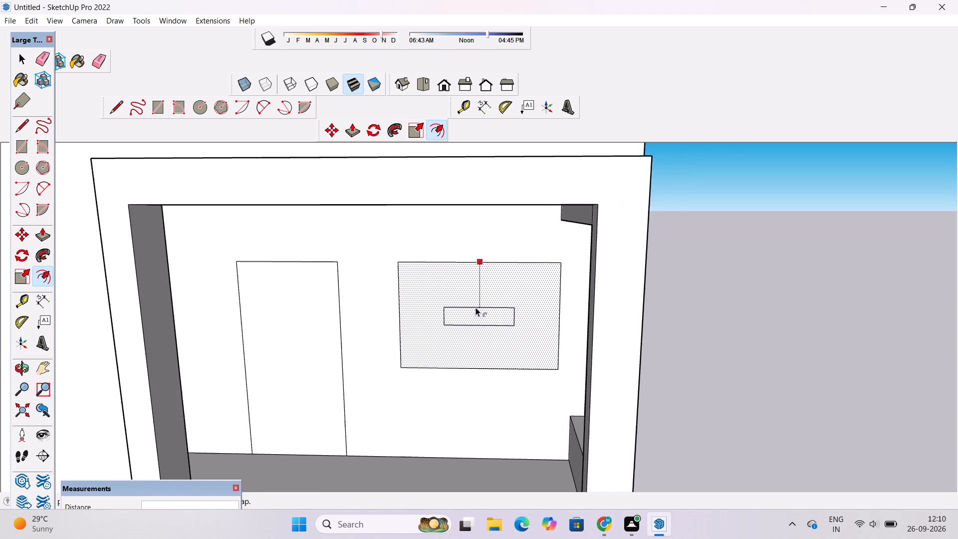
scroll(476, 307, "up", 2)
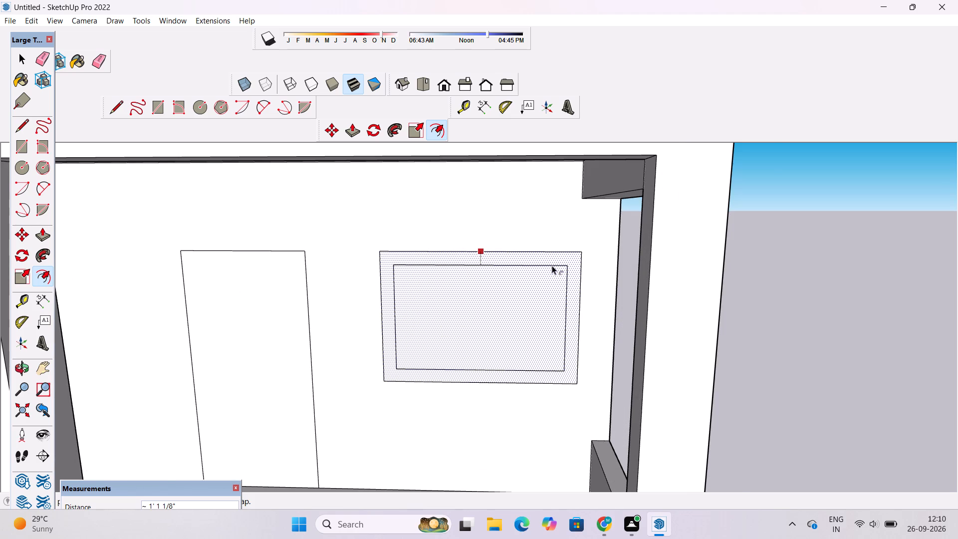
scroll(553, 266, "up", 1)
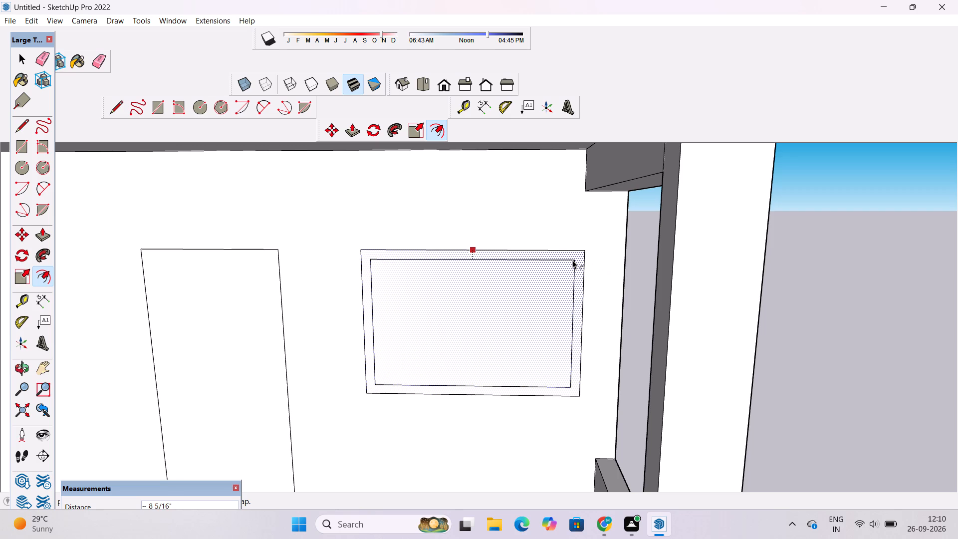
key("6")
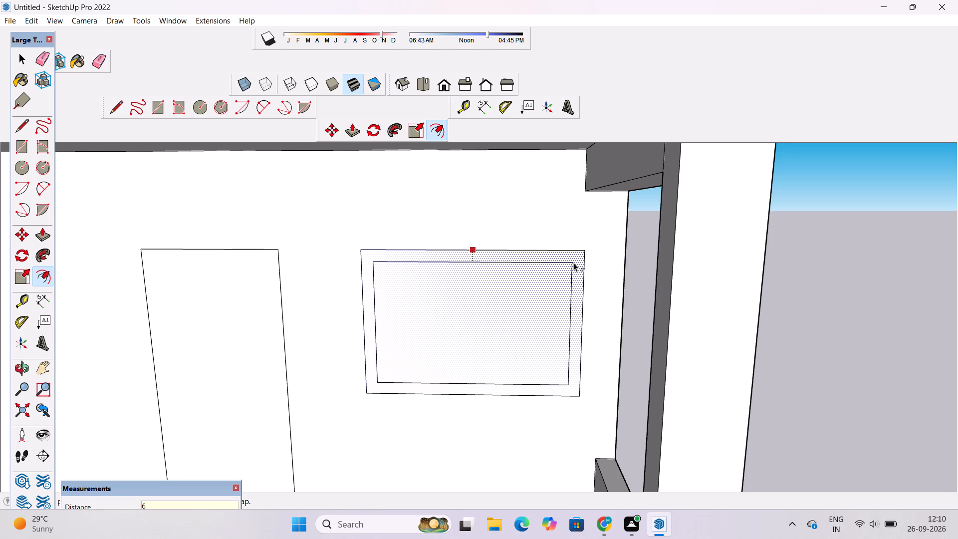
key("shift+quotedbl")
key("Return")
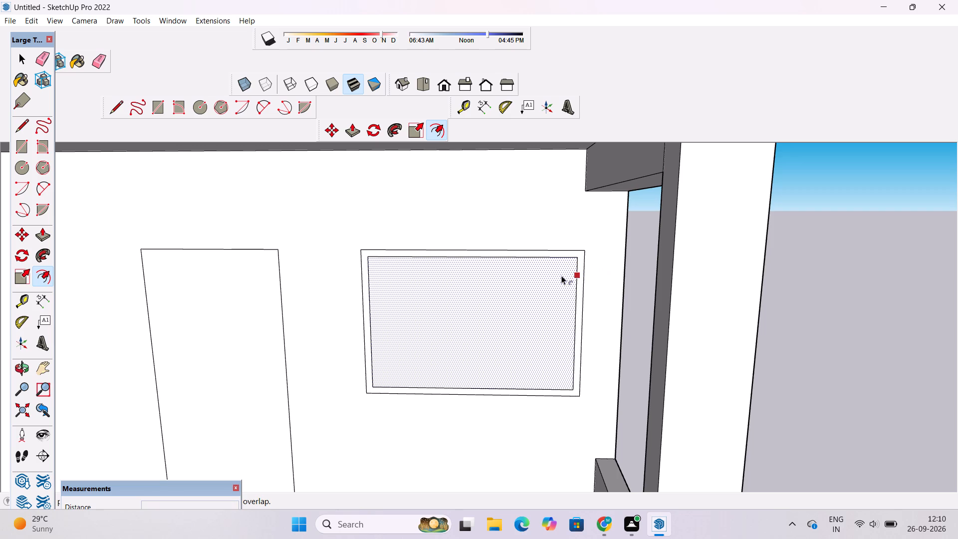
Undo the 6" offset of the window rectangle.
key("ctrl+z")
Offset the window rectangle on the back wall about 10 3/4" inward to outline its frame.
left_click(561, 255)
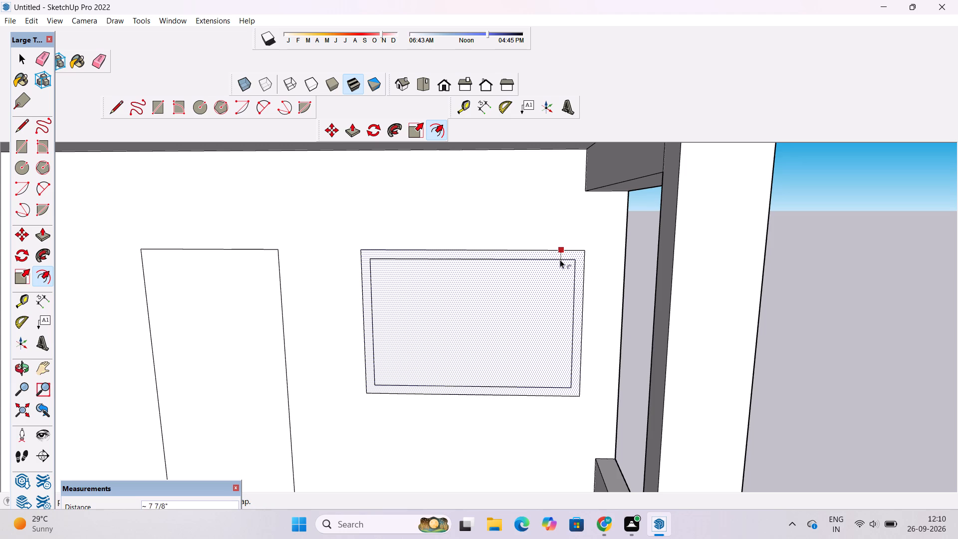
scroll(560, 261, "up", 1)
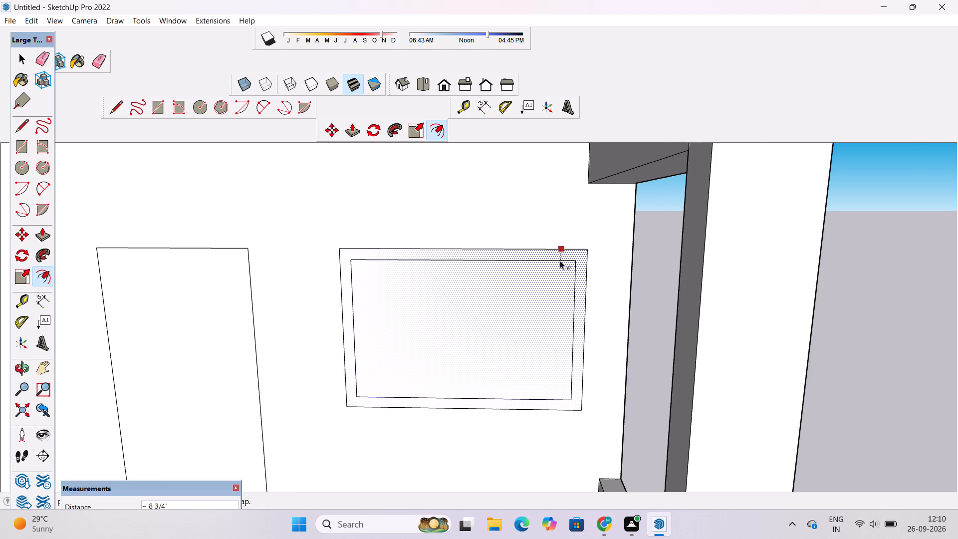
scroll(560, 261, "up", 1)
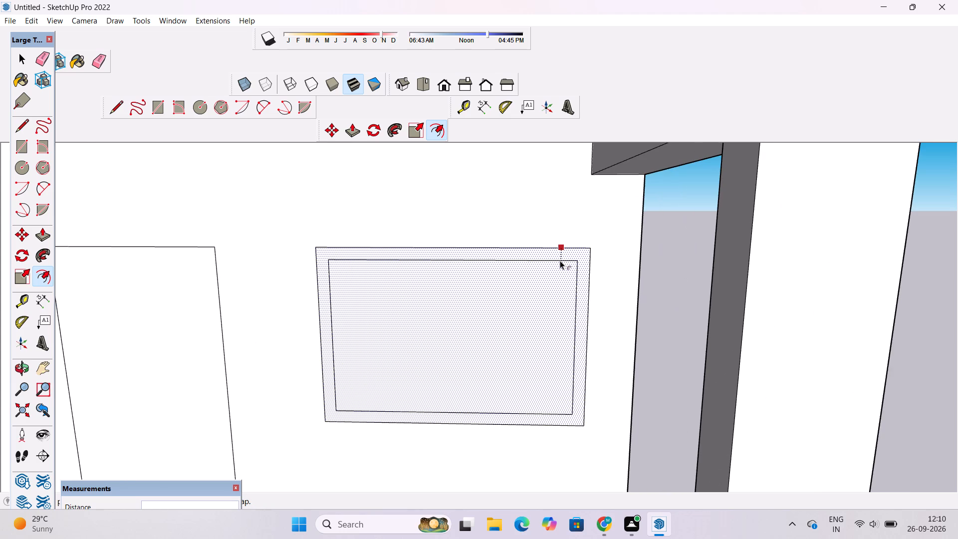
scroll(560, 261, "down", 1)
scroll(560, 261, "up", 2)
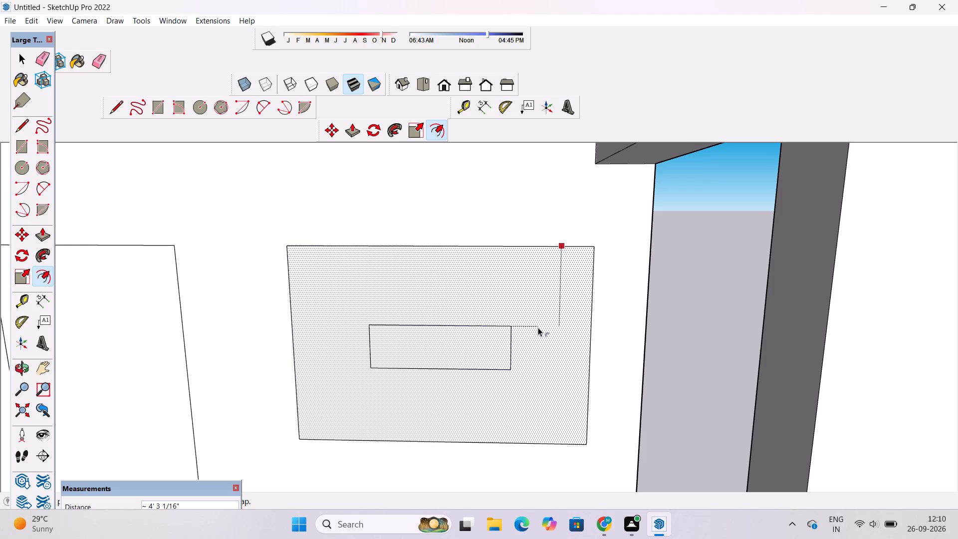
scroll(538, 327, "down", 1)
scroll(565, 275, "up", 1)
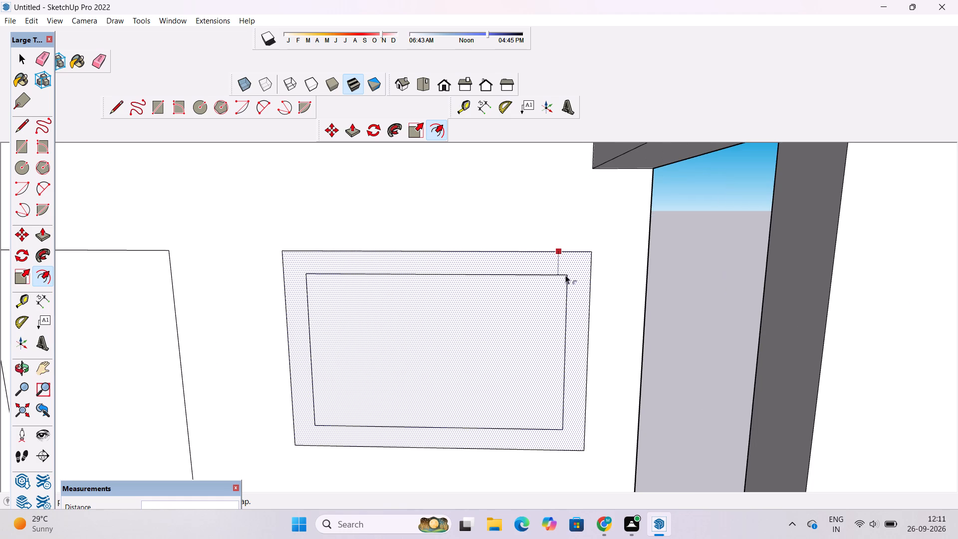
scroll(571, 273, "up", 1)
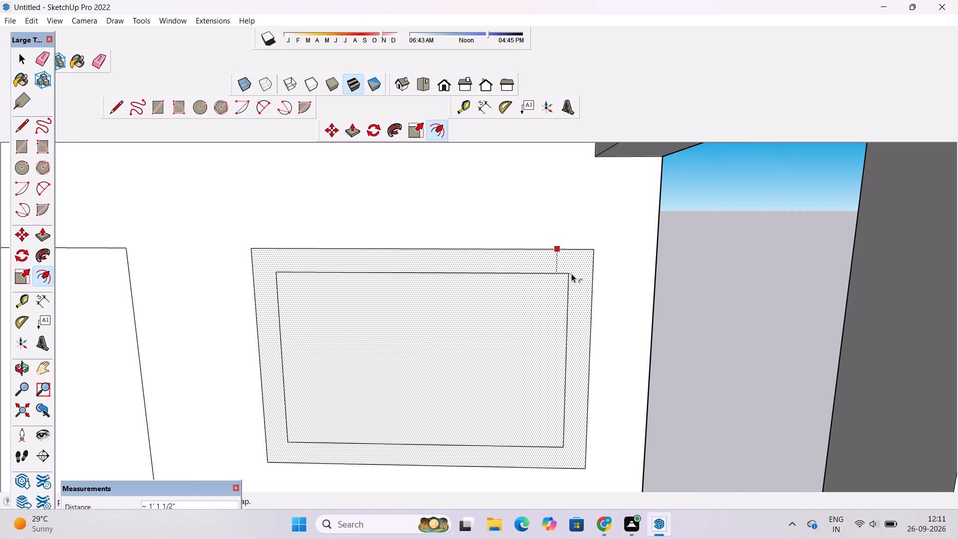
scroll(571, 273, "up", 1)
scroll(575, 273, "down", 2)
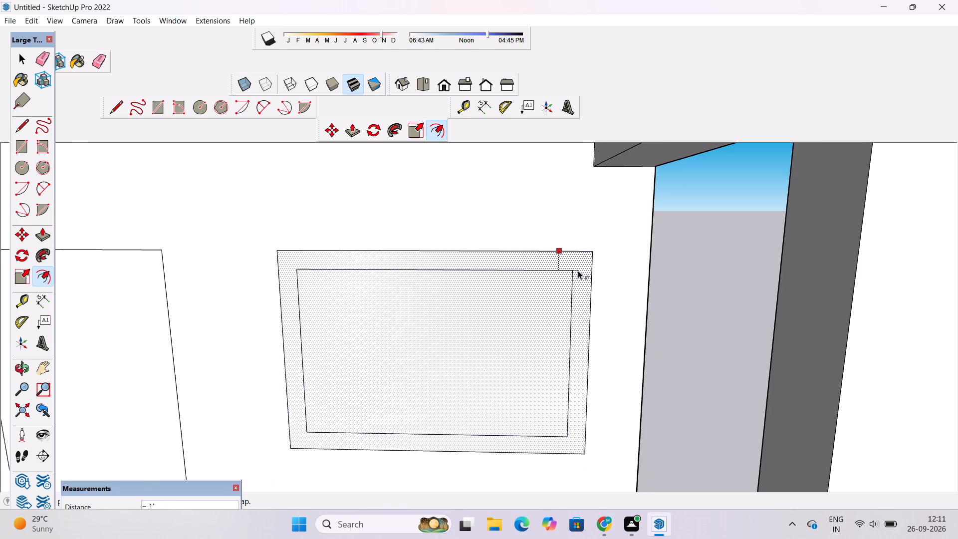
scroll(578, 269, "down", 3)
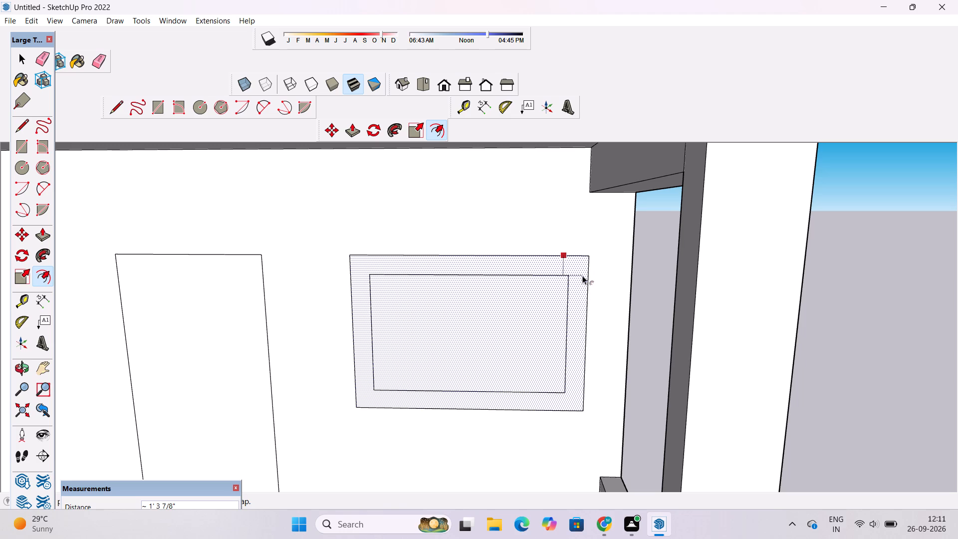
scroll(582, 276, "up", 1)
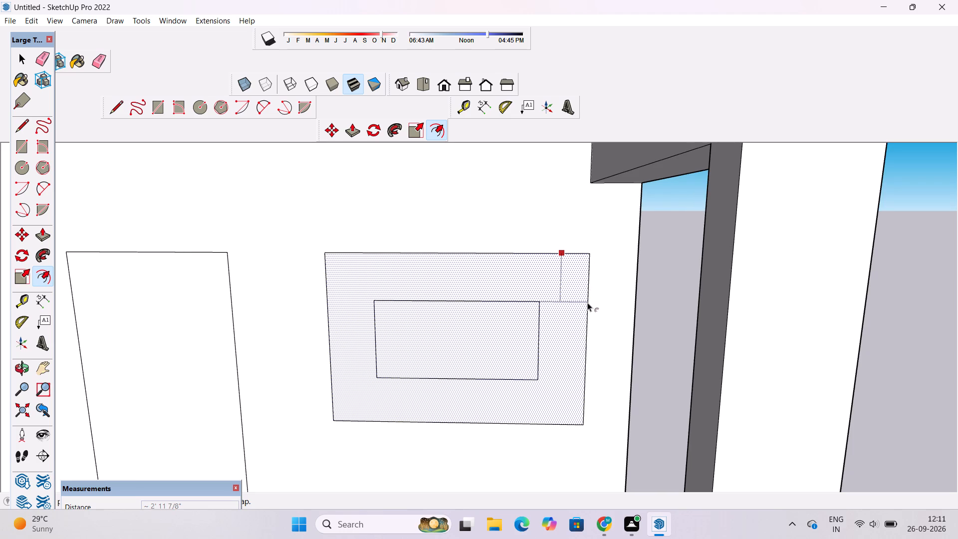
scroll(587, 302, "down", 1)
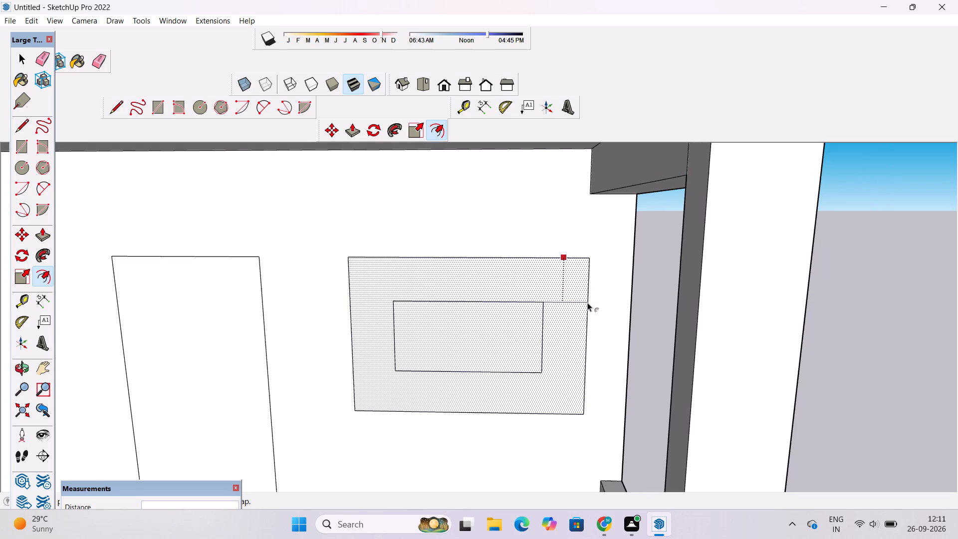
scroll(587, 302, "down", 1)
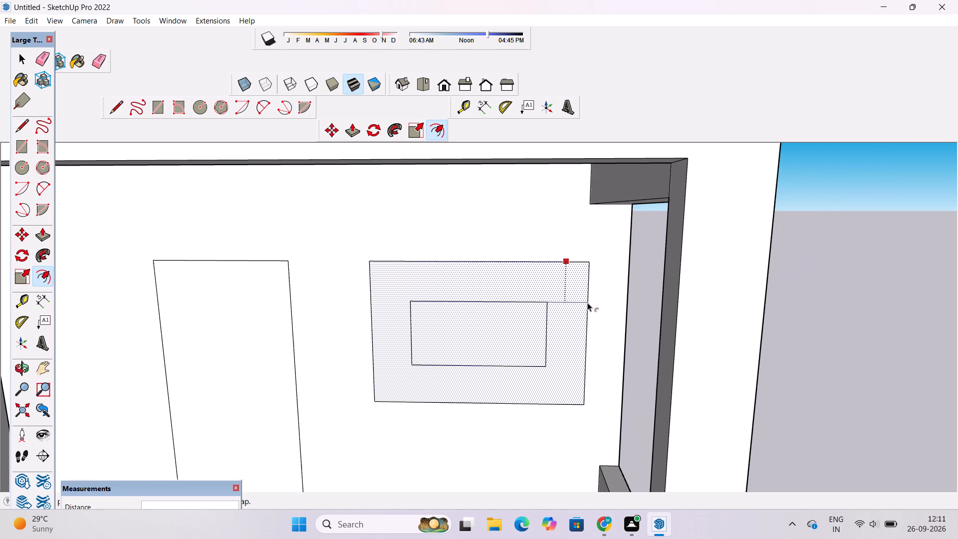
scroll(587, 302, "up", 1)
scroll(587, 302, "down", 3)
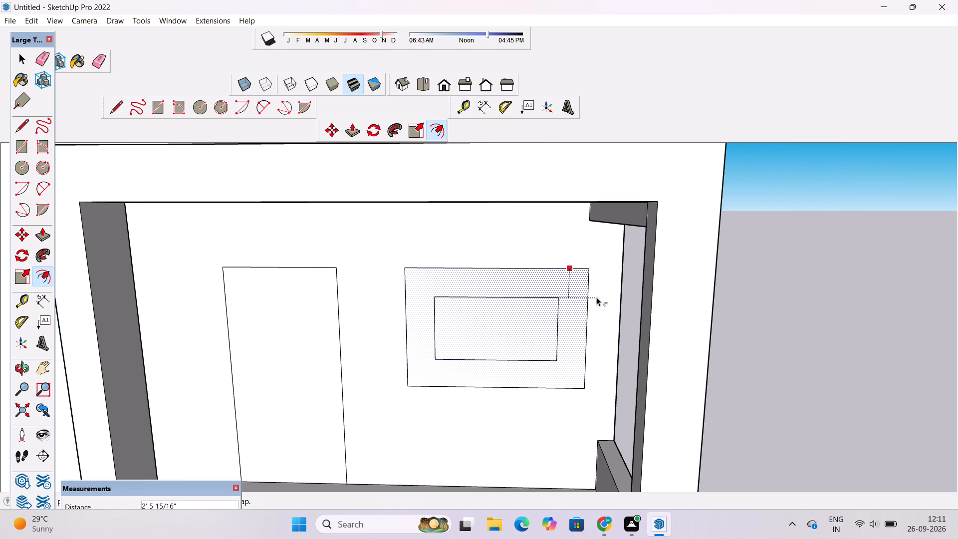
scroll(596, 297, "down", 3)
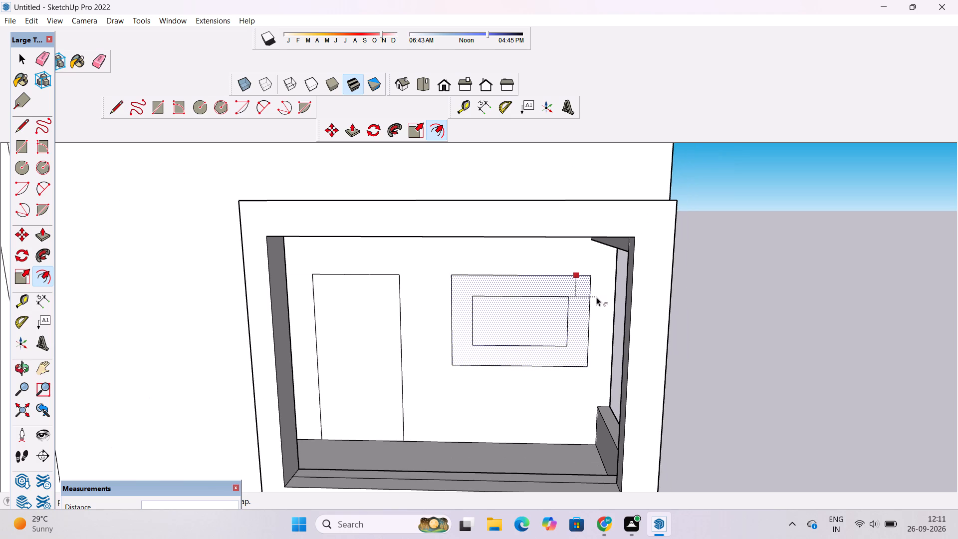
scroll(595, 295, "down", 1)
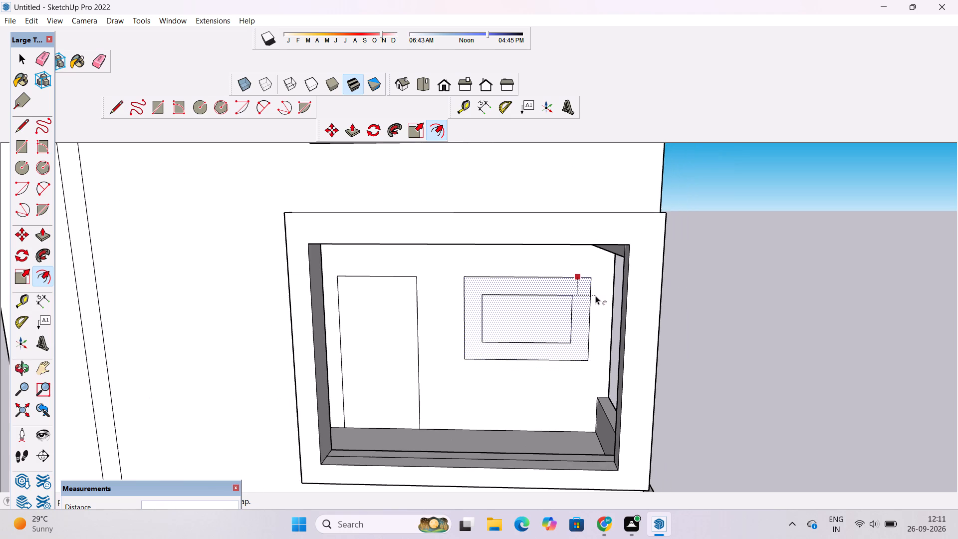
scroll(595, 295, "up", 2)
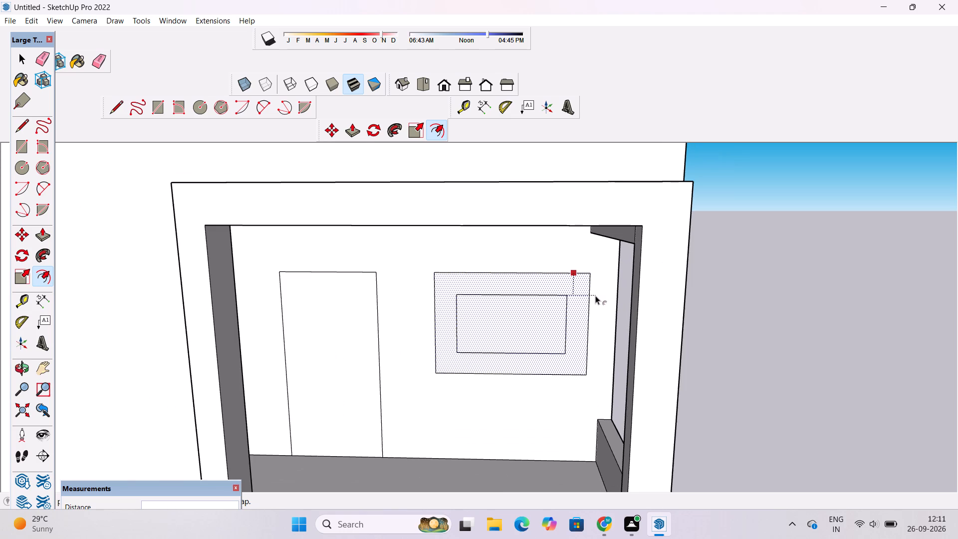
scroll(595, 295, "down", 1)
scroll(595, 295, "up", 2)
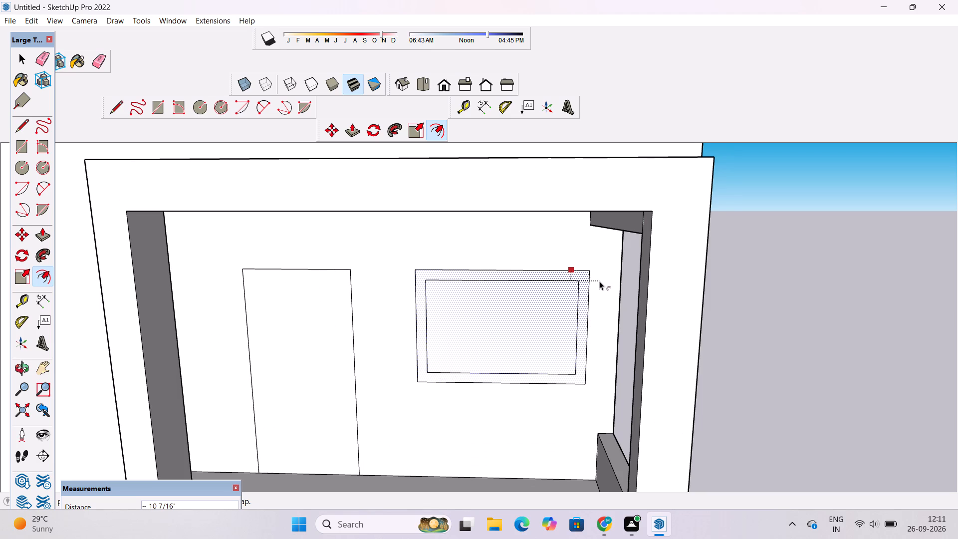
scroll(599, 281, "up", 1)
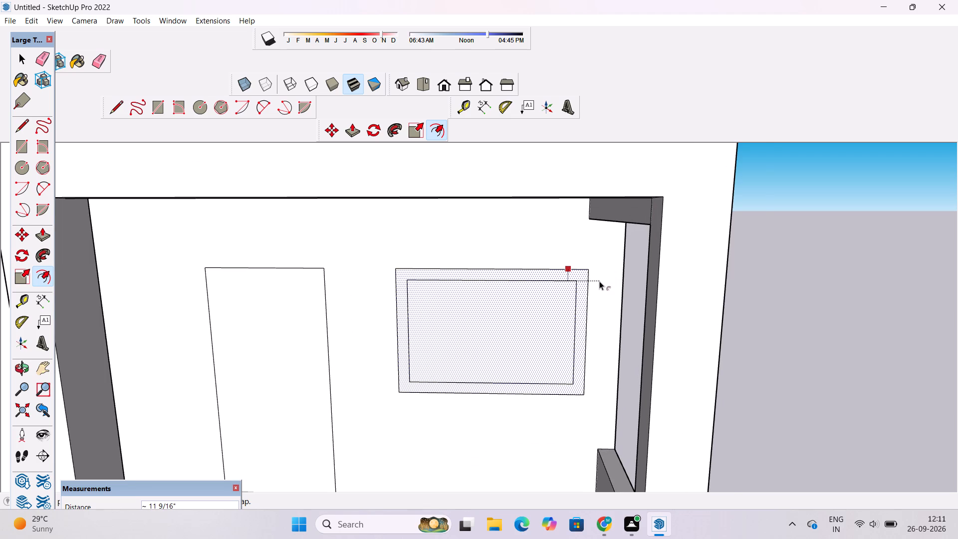
scroll(599, 281, "up", 1)
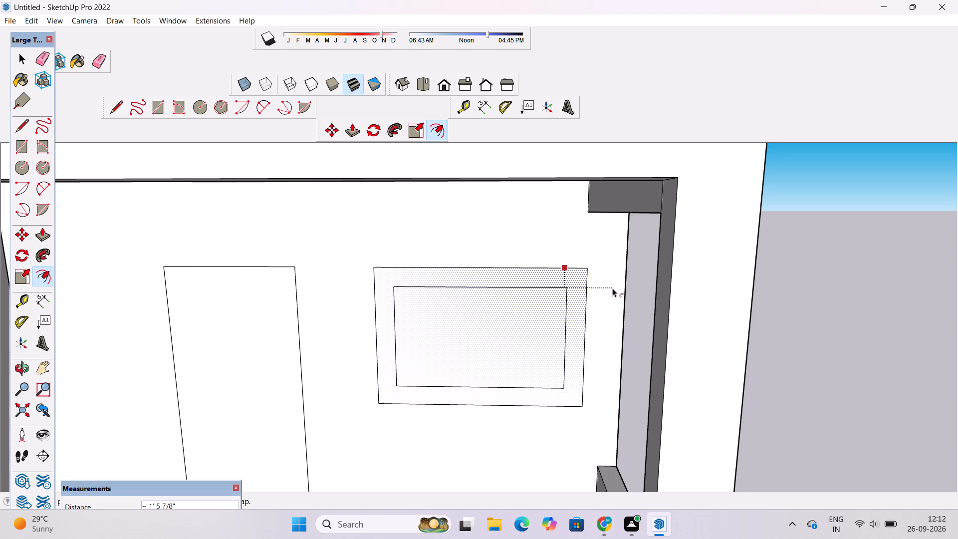
double_click(581, 280)
key("space")
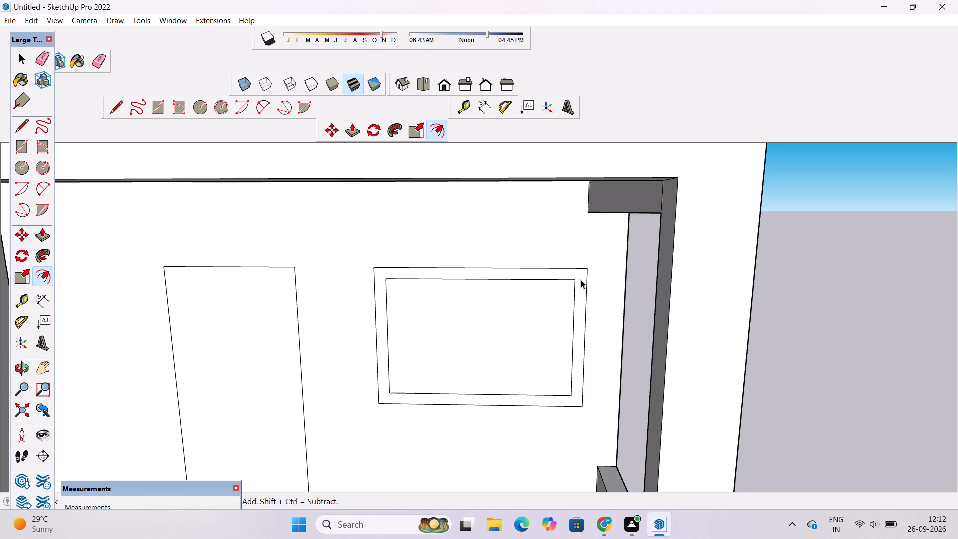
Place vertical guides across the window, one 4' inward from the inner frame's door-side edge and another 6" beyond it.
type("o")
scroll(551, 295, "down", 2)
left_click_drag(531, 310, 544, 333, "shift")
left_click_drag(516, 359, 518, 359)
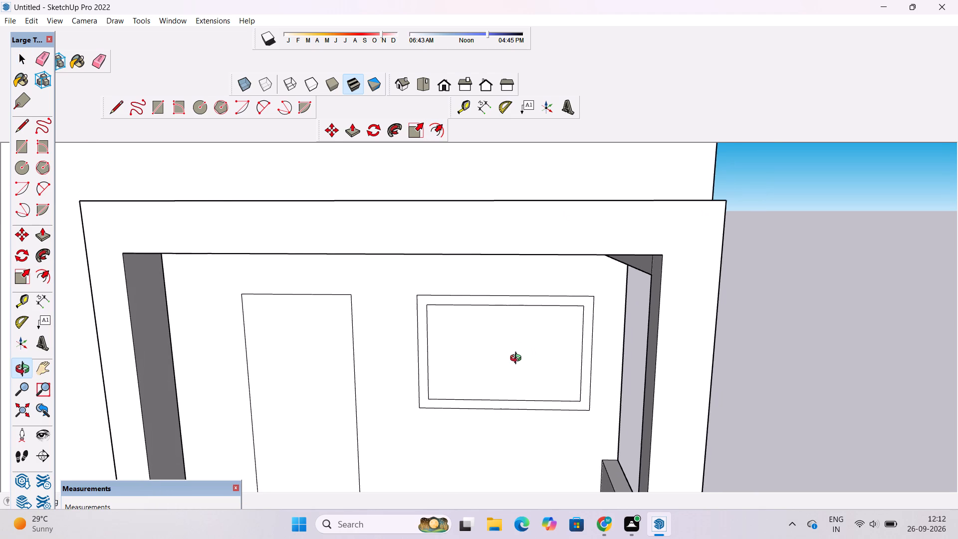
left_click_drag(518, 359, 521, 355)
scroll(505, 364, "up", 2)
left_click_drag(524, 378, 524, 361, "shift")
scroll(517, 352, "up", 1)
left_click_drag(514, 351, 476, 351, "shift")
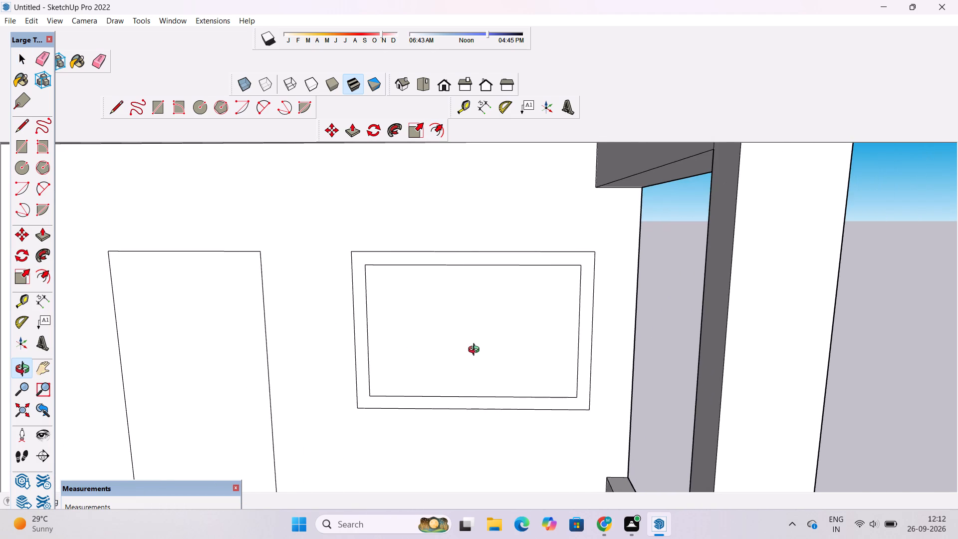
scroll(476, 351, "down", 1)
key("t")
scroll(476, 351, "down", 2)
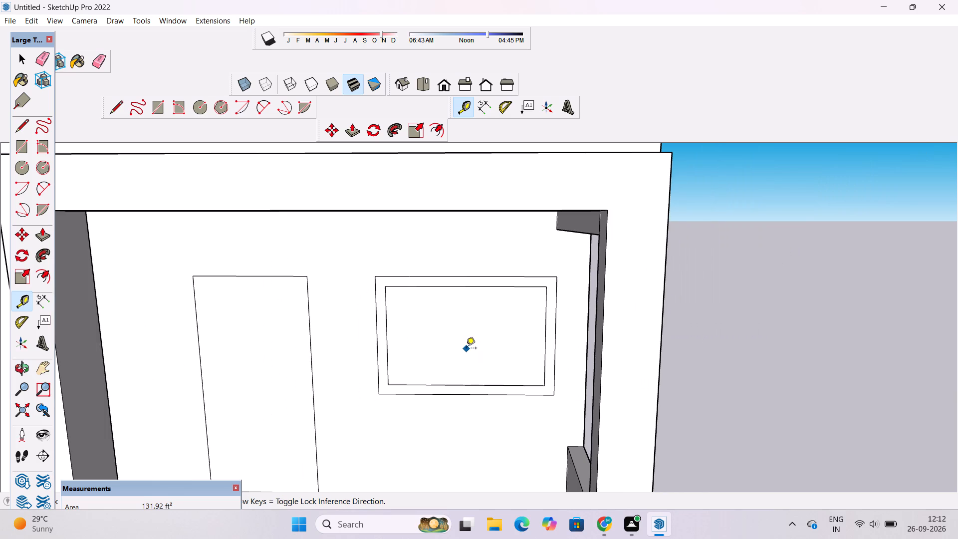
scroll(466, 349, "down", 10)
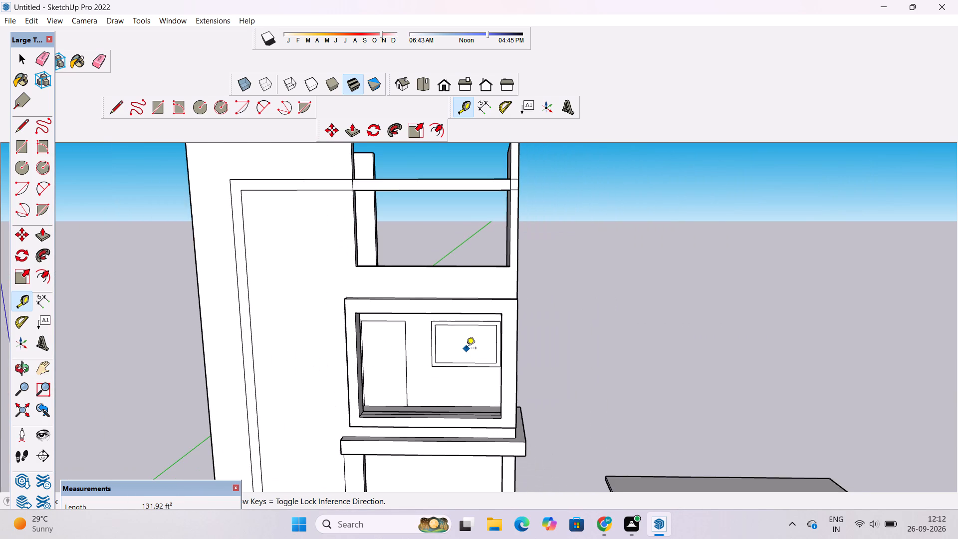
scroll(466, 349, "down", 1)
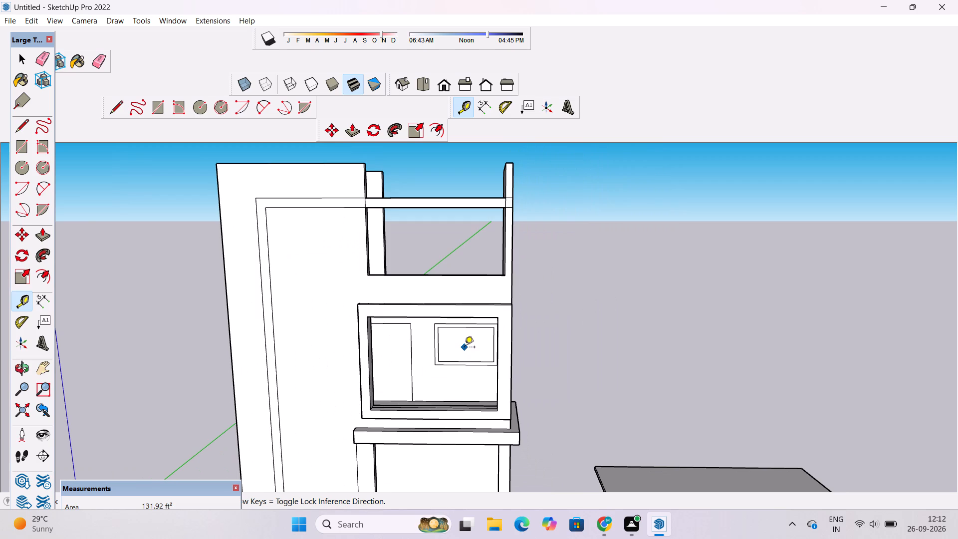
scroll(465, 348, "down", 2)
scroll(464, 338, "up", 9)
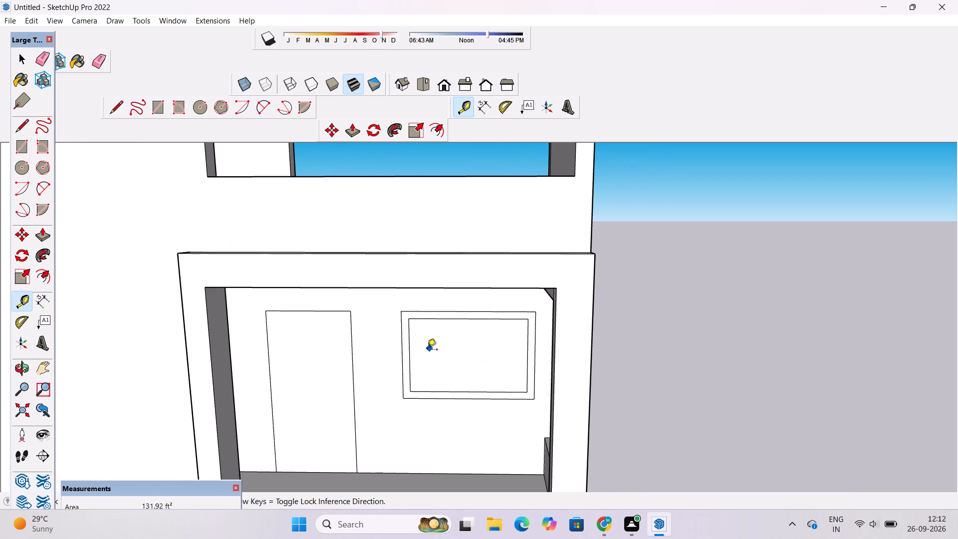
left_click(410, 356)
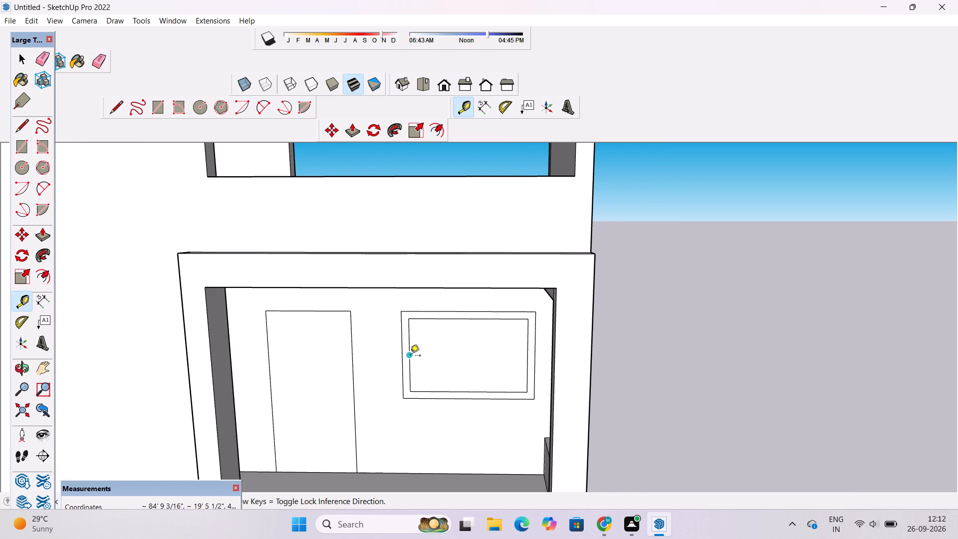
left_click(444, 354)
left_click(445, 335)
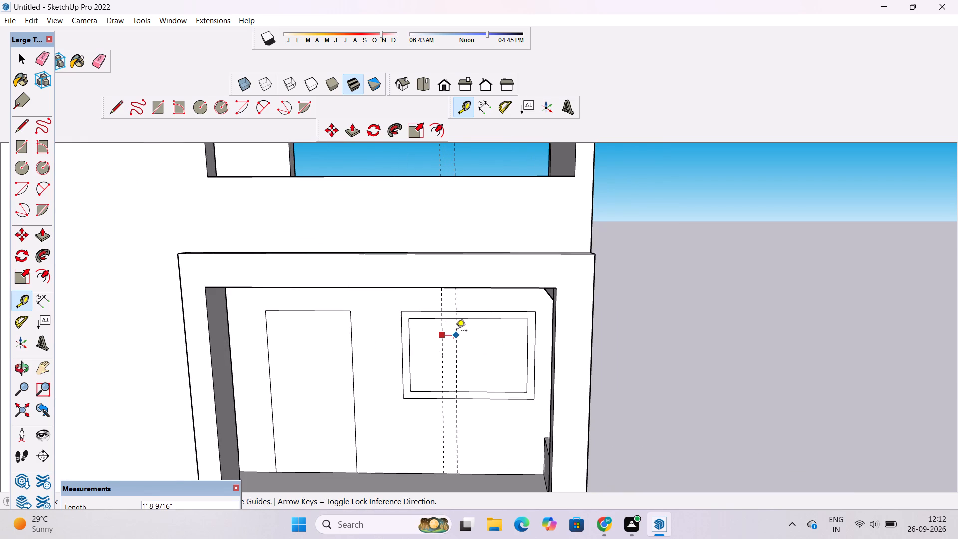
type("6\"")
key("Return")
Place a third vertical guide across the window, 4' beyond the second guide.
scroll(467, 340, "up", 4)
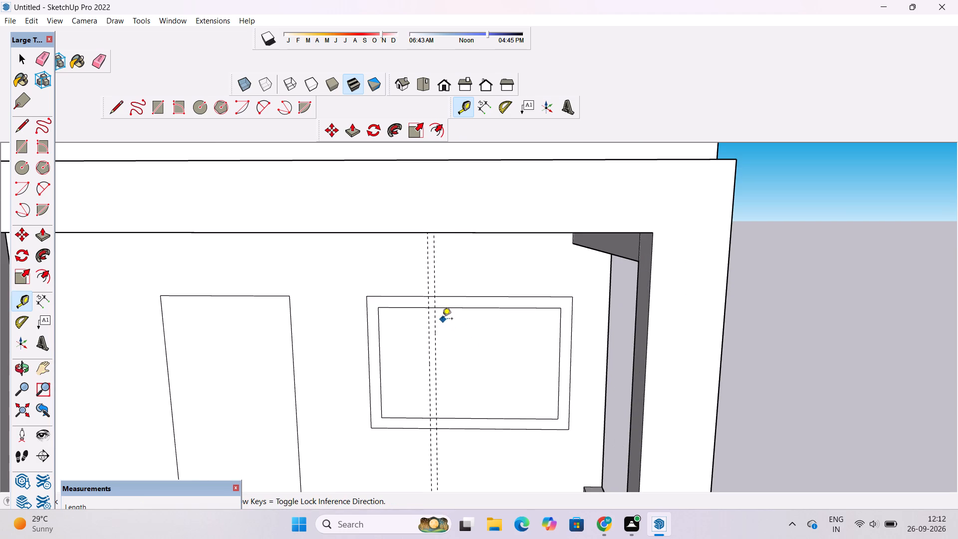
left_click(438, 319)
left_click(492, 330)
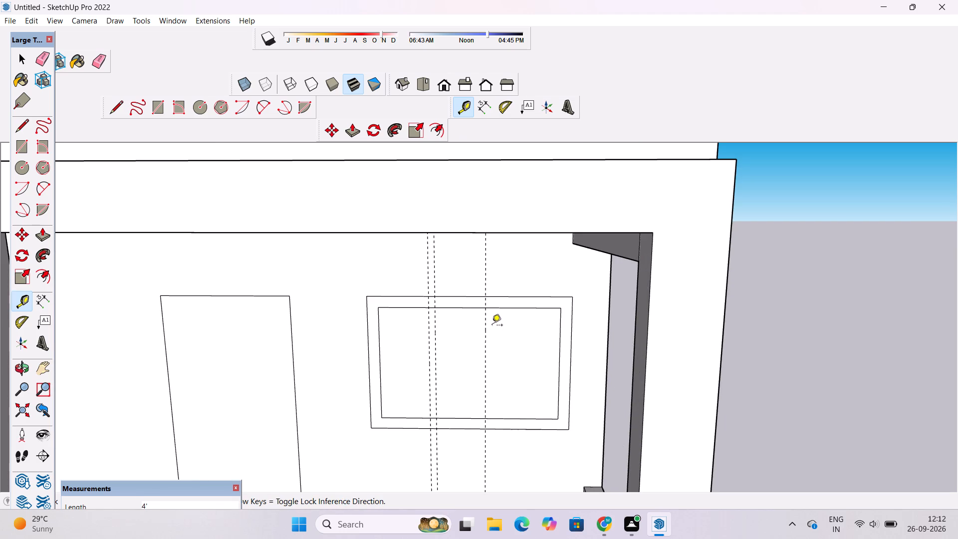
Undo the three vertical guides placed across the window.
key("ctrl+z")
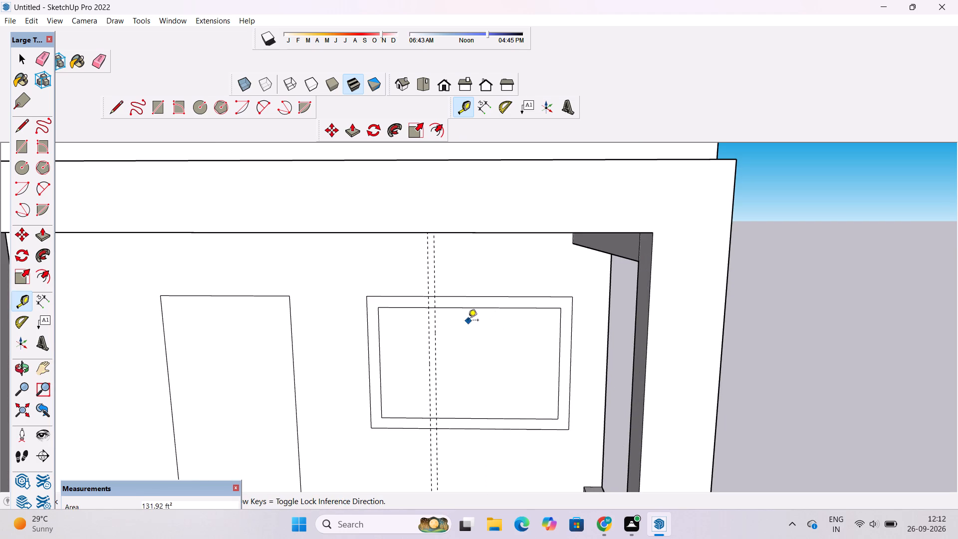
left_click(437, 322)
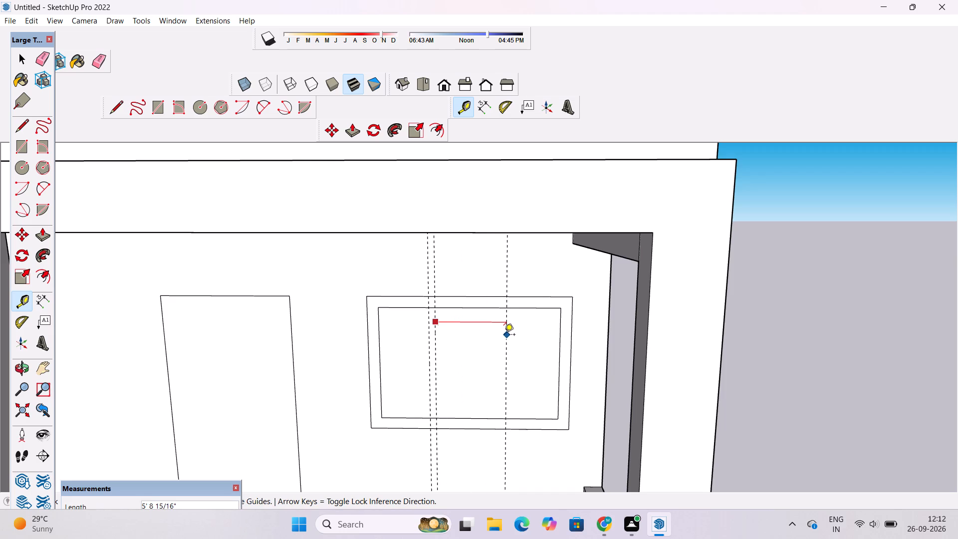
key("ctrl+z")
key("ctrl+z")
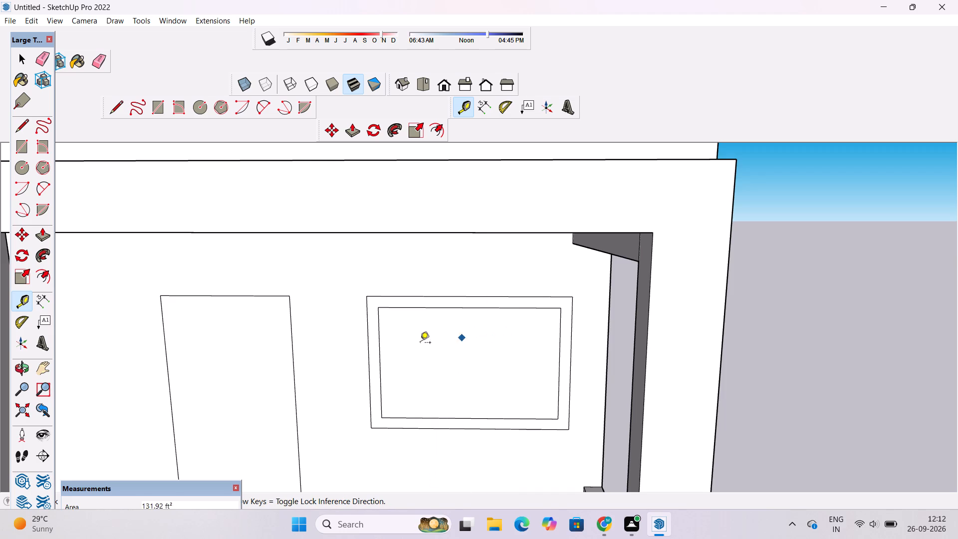
Place a vertical guide 4.5' inward from the inner window frame's door-side edge.
left_click(382, 364)
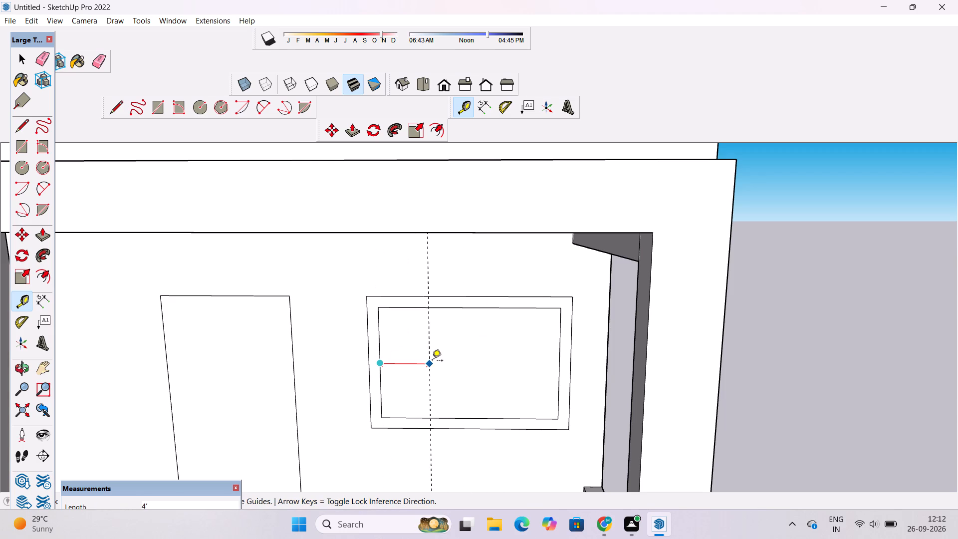
type("4.5'")
key("Return")
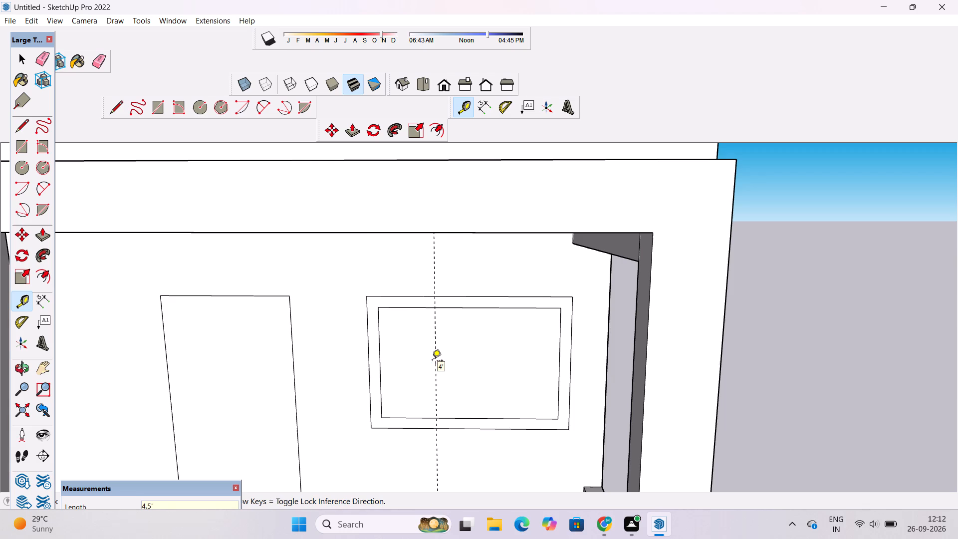
Place a second vertical guide across the window, 9" beyond the first guide.
left_click(433, 334)
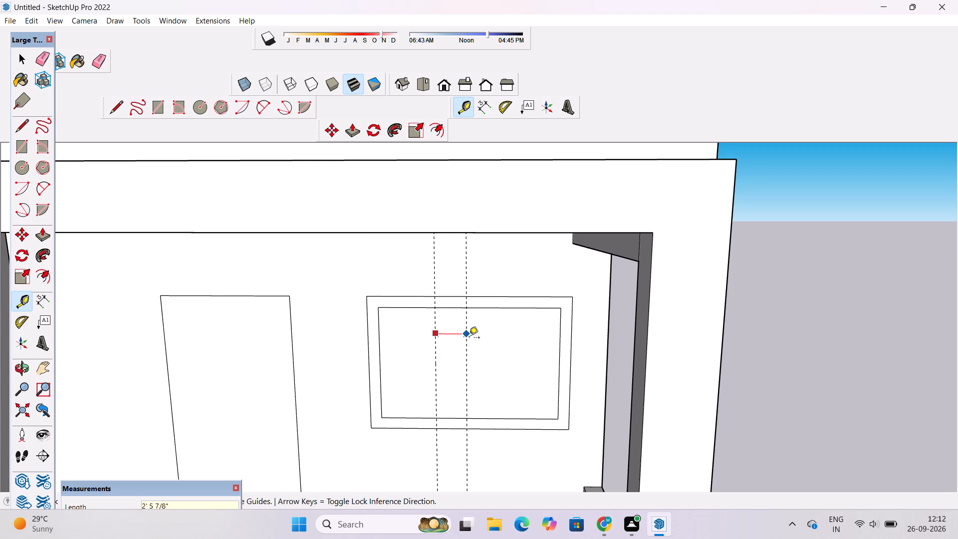
key("9")
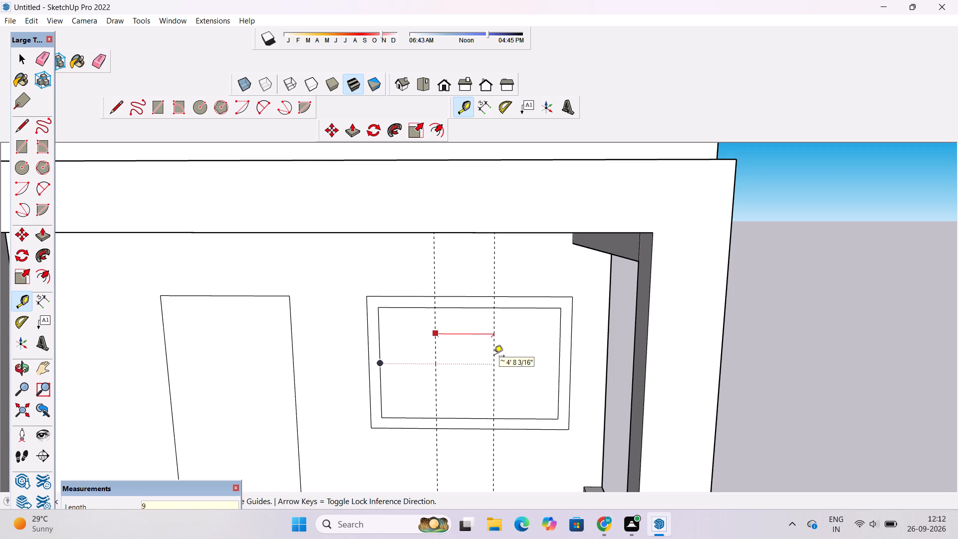
key("shift+quotedbl")
key("Return")
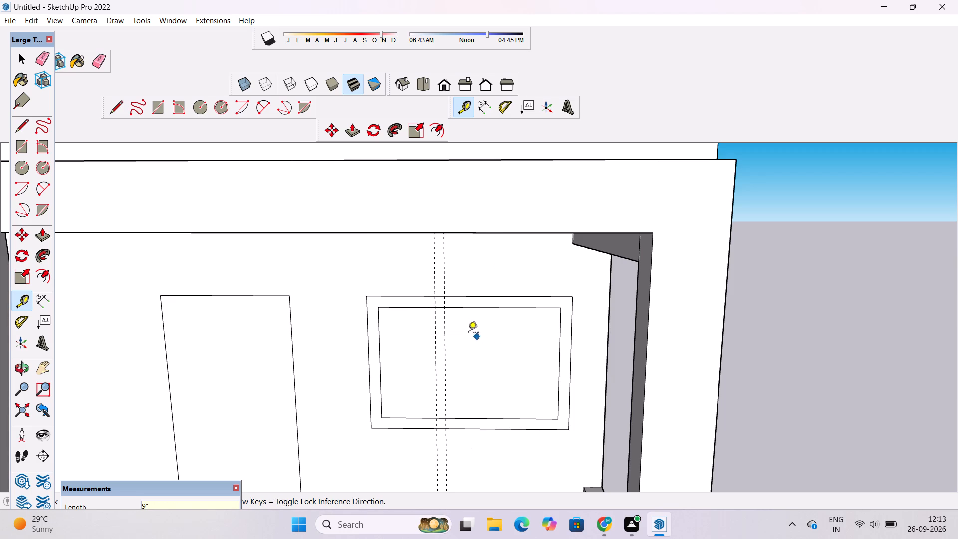
left_click(439, 319)
key("space")
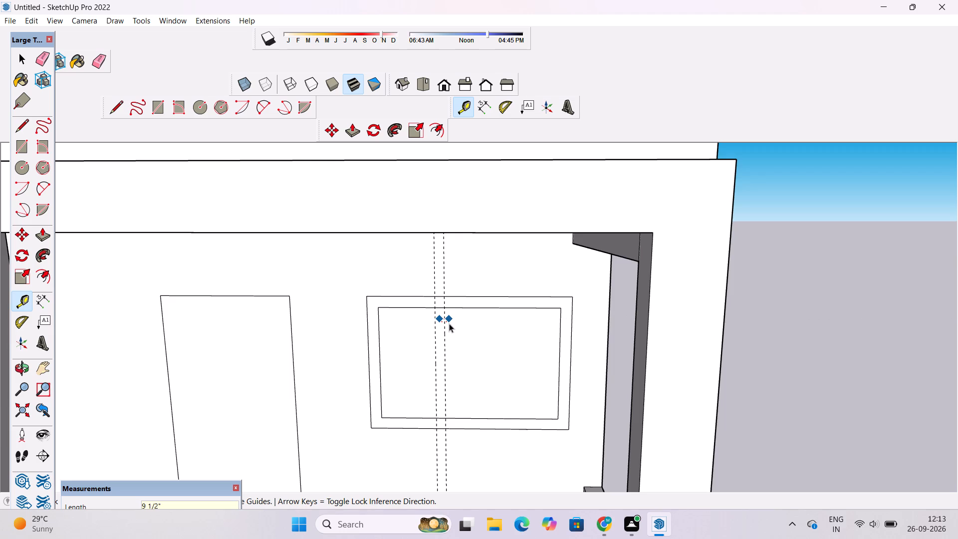
Place a third vertical guide 4.5' beyond the second across the window, and a fourth guide 9" beyond that.
key("t")
scroll(451, 325, "down", 2)
scroll(453, 327, "up", 1)
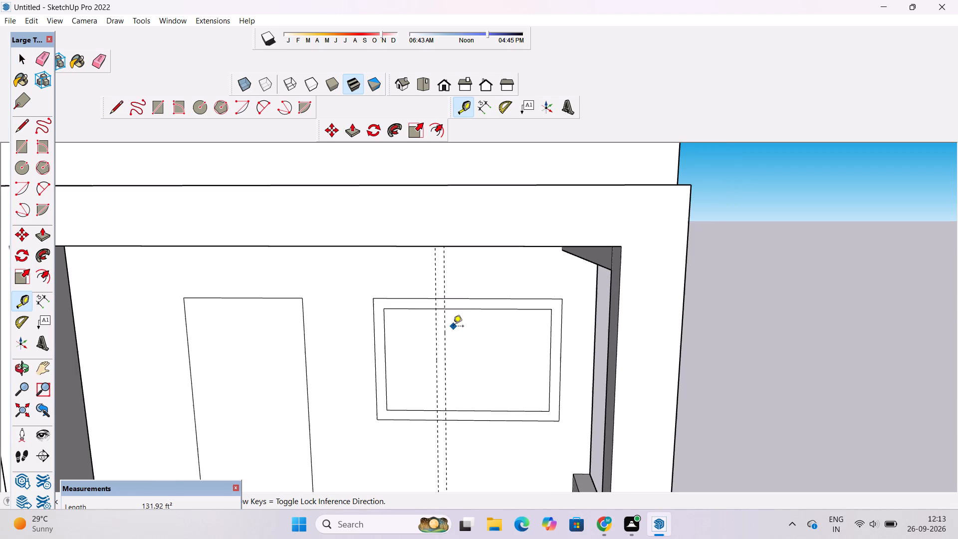
left_click(447, 328)
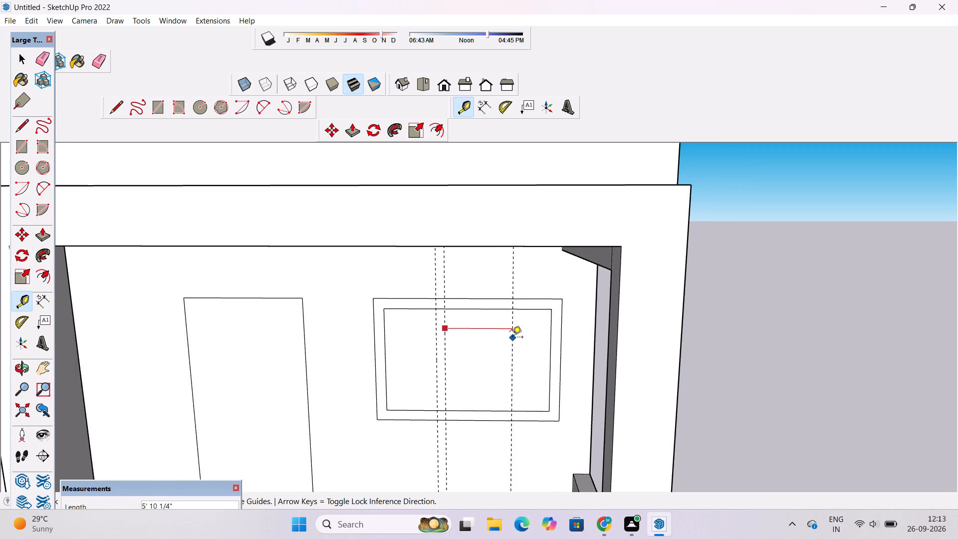
type("4.5")
key("apostrophe")
key("Return")
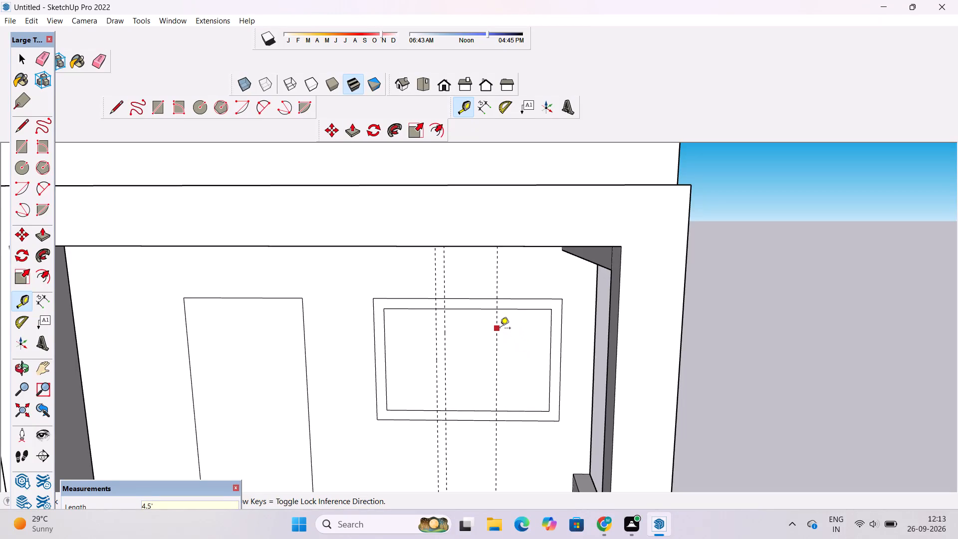
left_click(499, 328)
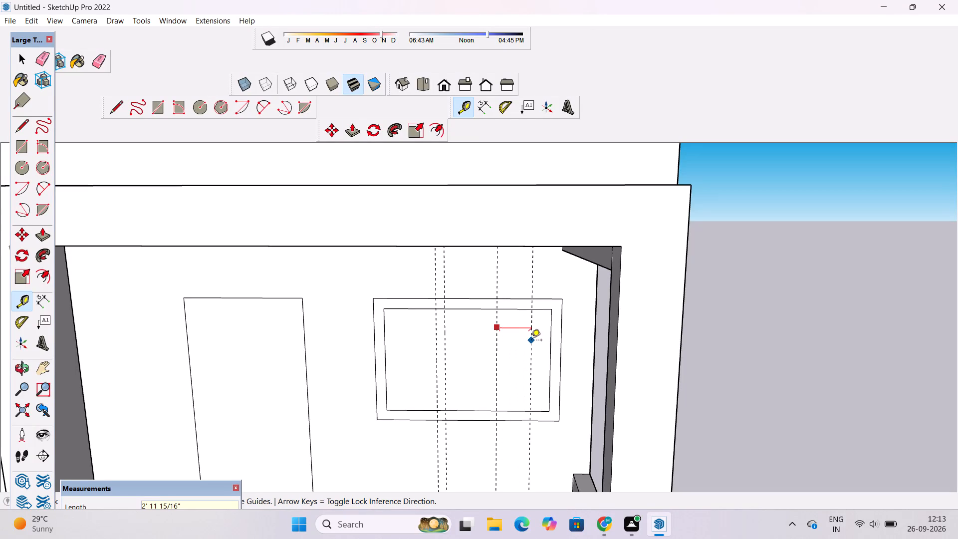
key("9")
key("shift+quotedbl")
key("Return")
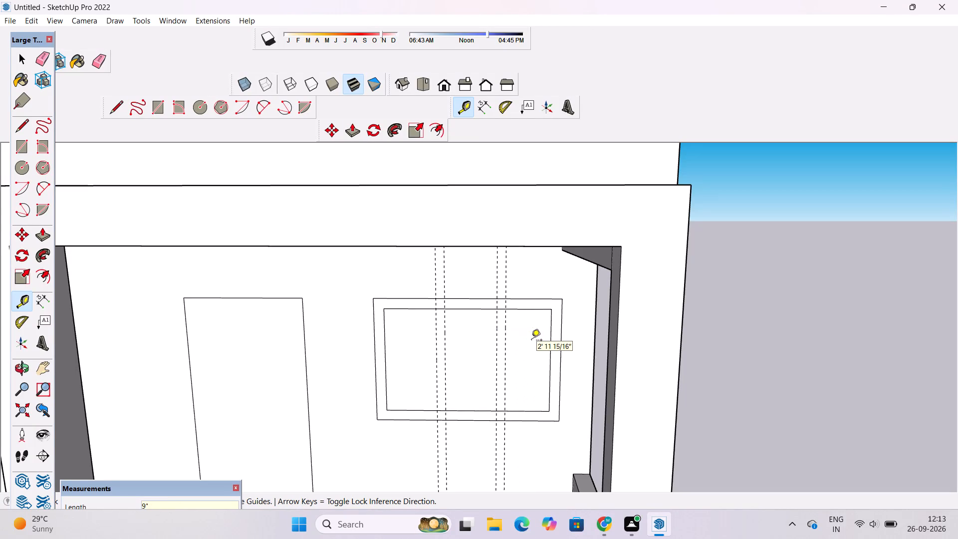
key("space")
Draw two 9"-wide mullion rectangles between the guide pairs, spanning the inner window frame from its top edge to its bottom edge.
type("r")
scroll(436, 349, "down", 2)
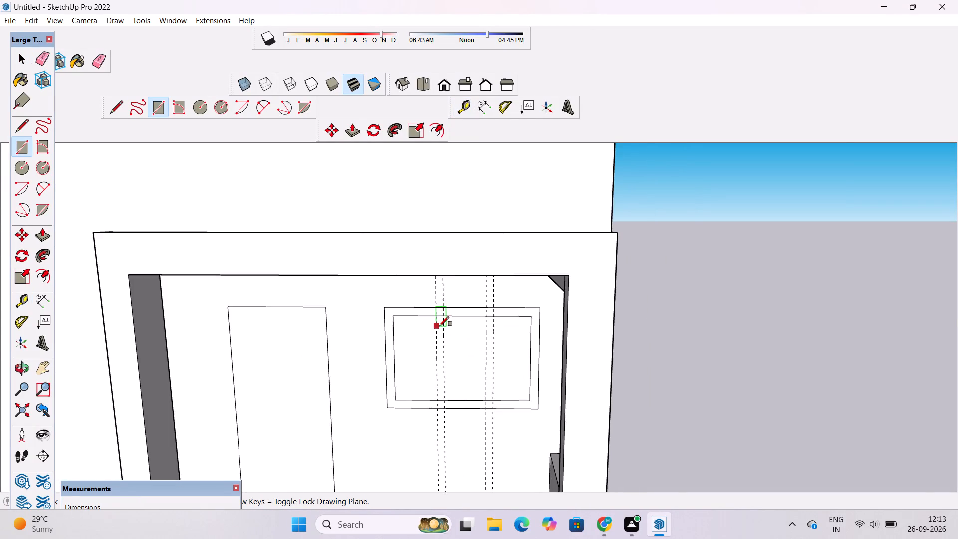
scroll(439, 326, "up", 7)
left_click(432, 305)
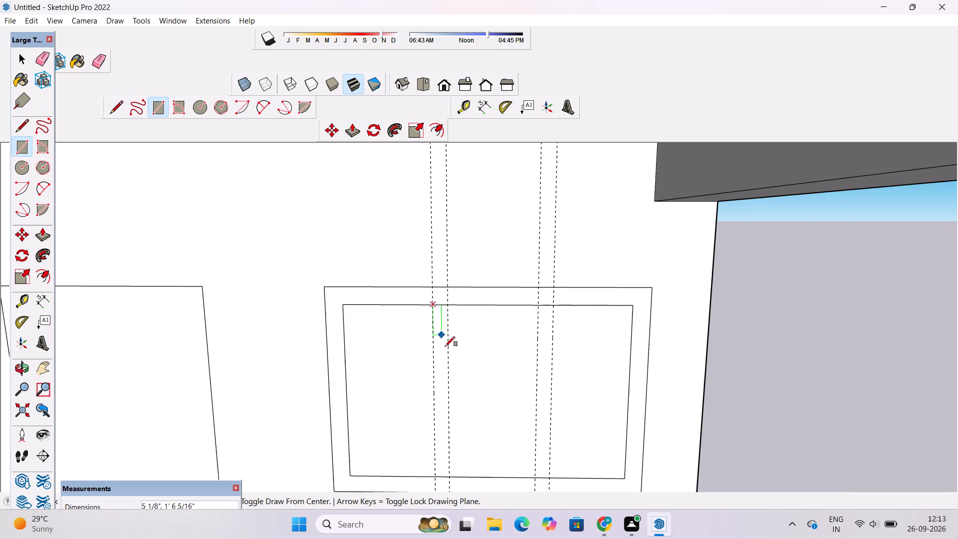
left_click(448, 478)
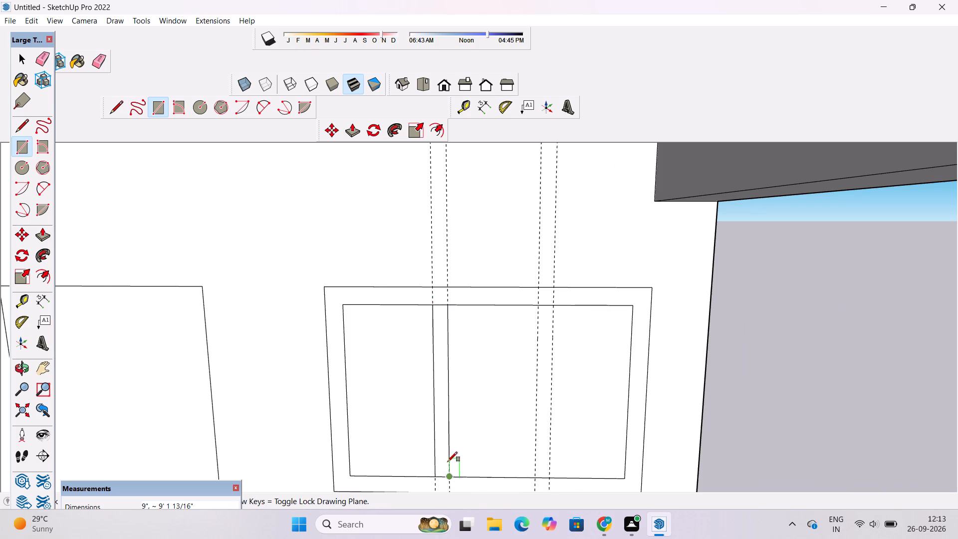
scroll(452, 407, "down", 5)
scroll(504, 356, "up", 4)
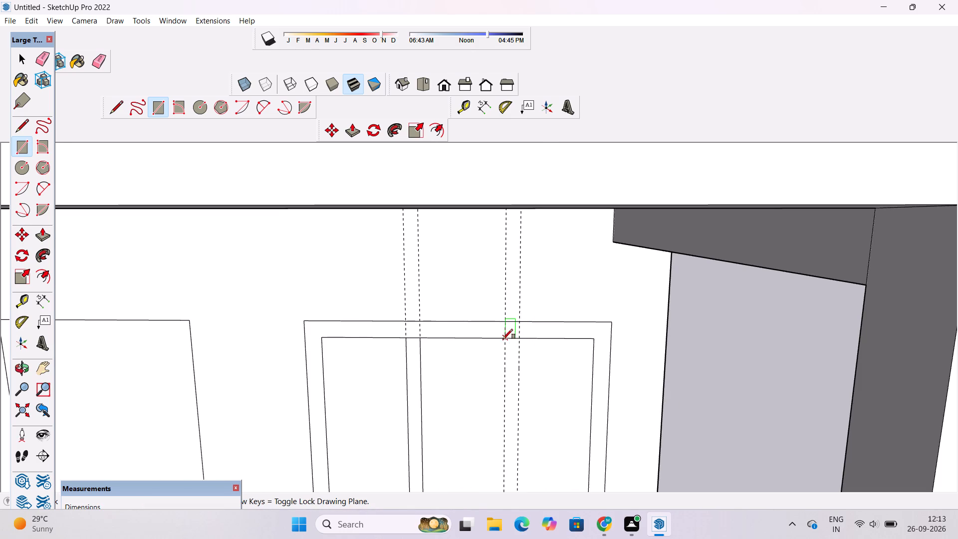
left_click(504, 339)
scroll(515, 384, "down", 1)
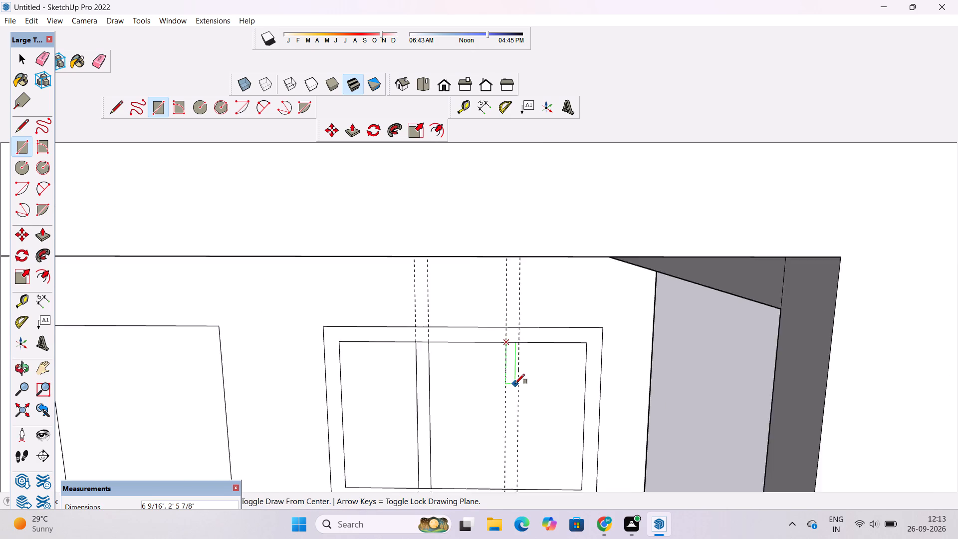
scroll(515, 384, "down", 6)
scroll(512, 426, "up", 6)
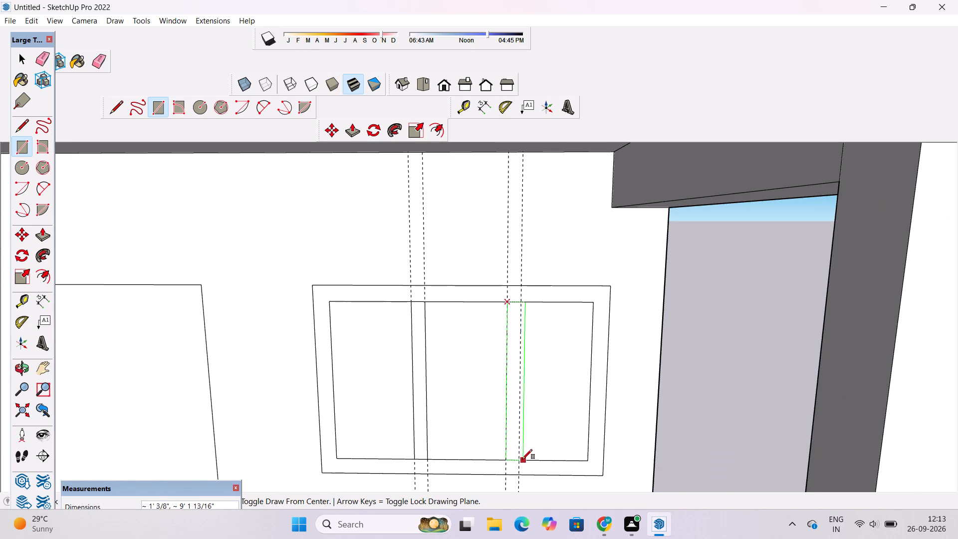
left_click(521, 460)
key("space")
Erase the four vertical guides crossing the window.
type("e")
scroll(507, 441, "down", 5)
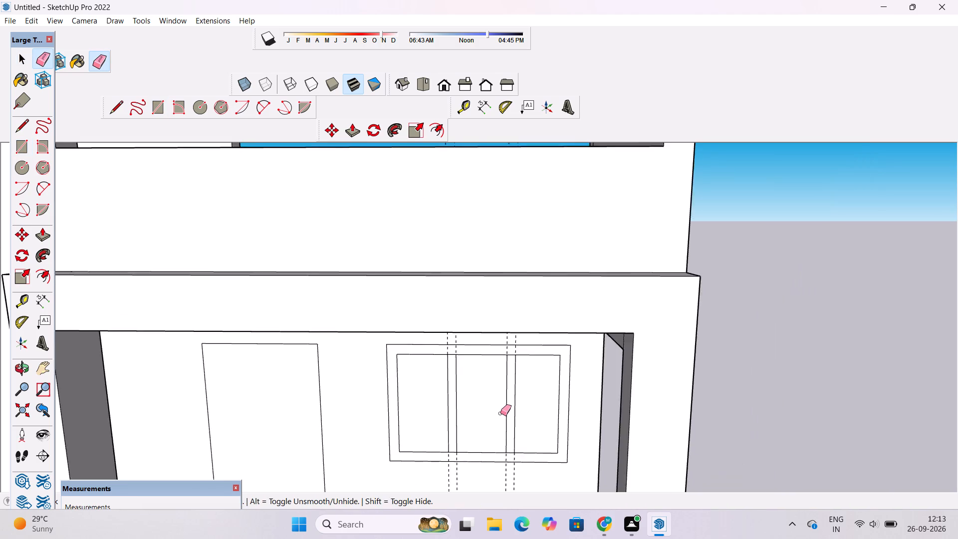
scroll(500, 413, "down", 11)
left_click_drag(523, 198, 480, 234)
Examine the divided window and the recessed middle floor from the front of the house.
key("o")
scroll(482, 248, "down", 3)
scroll(485, 360, "up", 4)
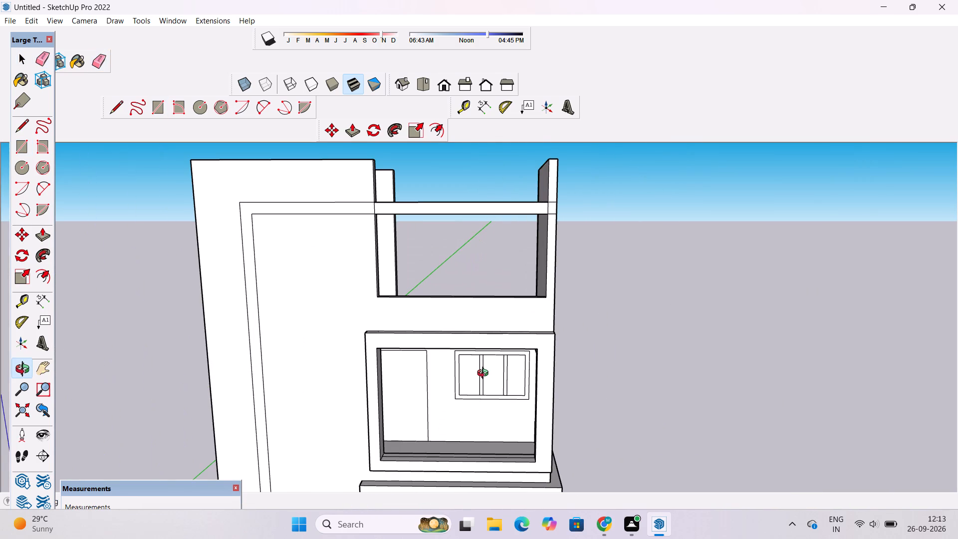
left_click_drag(485, 375, 492, 375)
left_click_drag(492, 375, 487, 348, "shift")
left_click(486, 346, "shift")
scroll(486, 345, "down", 1)
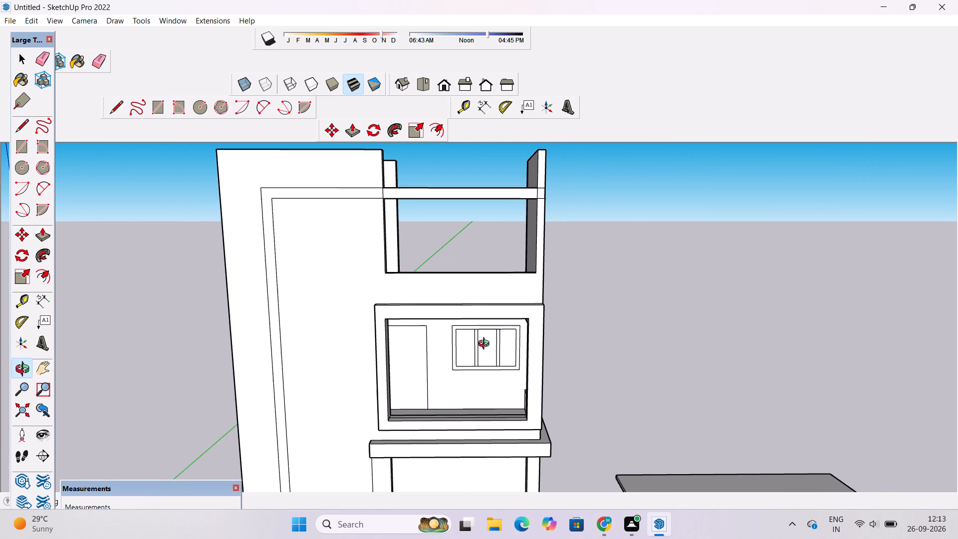
scroll(486, 345, "down", 1)
scroll(486, 346, "up", 2)
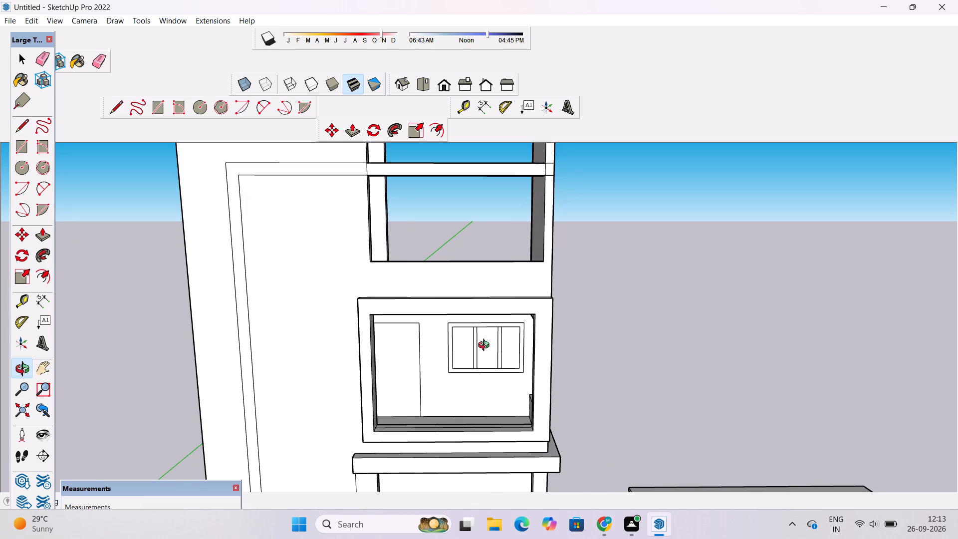
scroll(486, 346, "up", 2)
scroll(486, 346, "down", 5)
Place two parallel guides along the top-floor side wall's inner face, 2' apart, aligned with the crossbeam's upper and lower corners.
left_click_drag(486, 346, 474, 397, "shift")
scroll(440, 304, "up", 4)
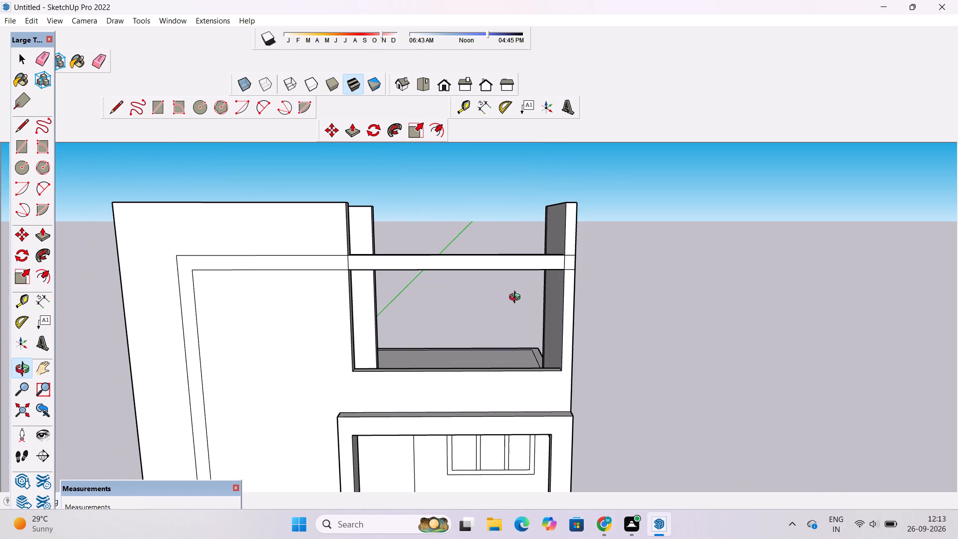
left_click_drag(517, 298, 227, 345)
left_click_drag(519, 320, 412, 321)
scroll(519, 310, "up", 1)
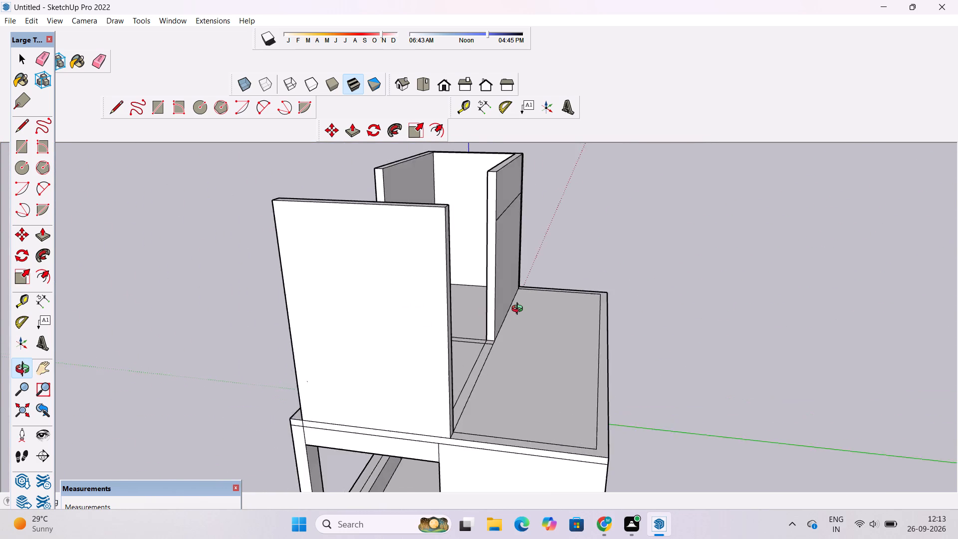
scroll(519, 310, "up", 4)
scroll(519, 310, "down", 2)
left_click_drag(556, 297, 465, 315)
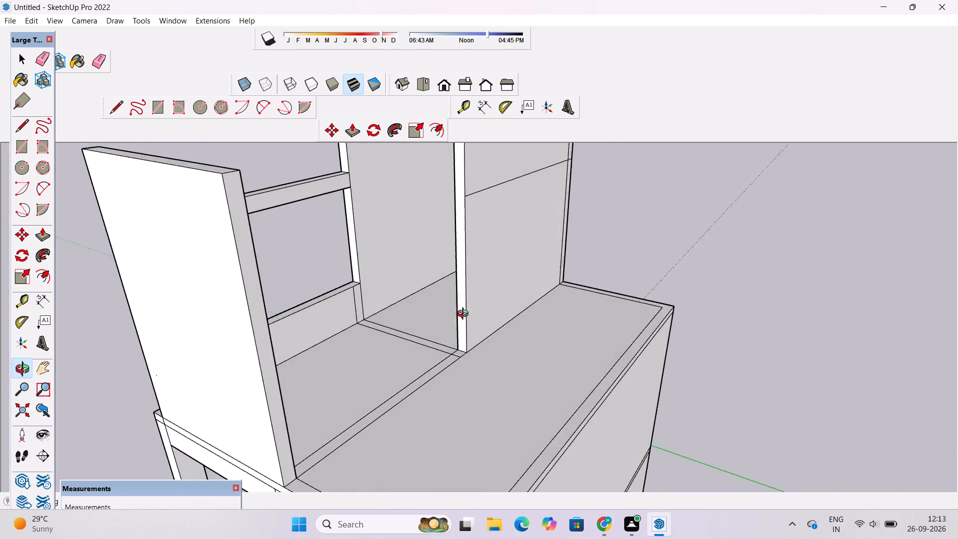
left_click_drag(465, 315, 399, 322)
scroll(397, 318, "down", 4)
scroll(363, 300, "up", 4)
left_click_drag(360, 298, 218, 301)
left_click_drag(221, 300, 297, 349, "shift")
scroll(296, 270, "up", 2)
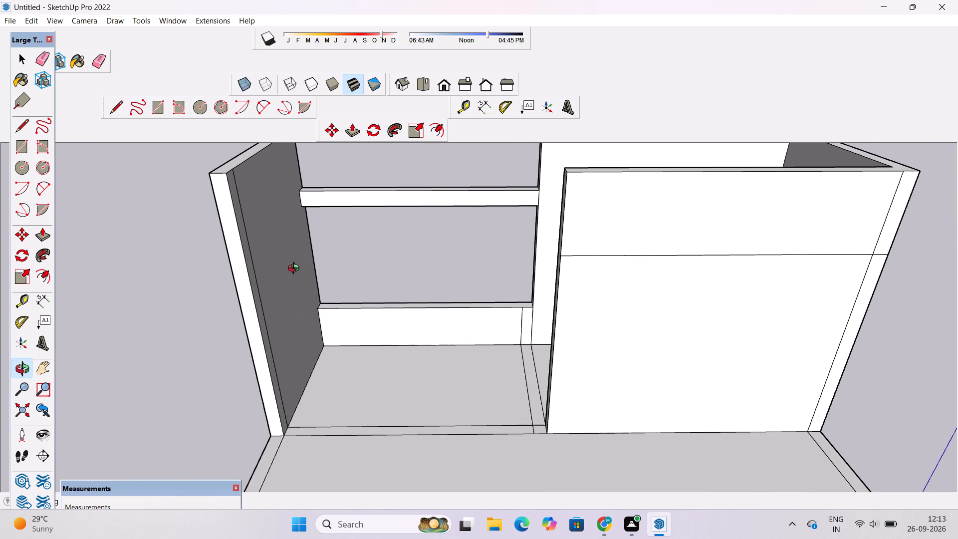
left_click_drag(299, 274, 245, 285)
left_click_drag(245, 285, 207, 281)
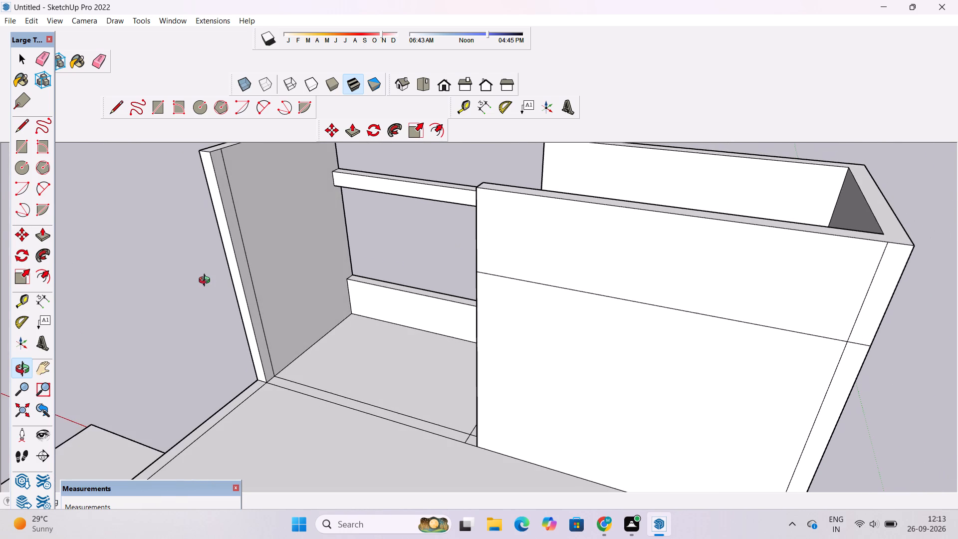
key("t")
scroll(332, 169, "up", 2)
left_click(332, 172)
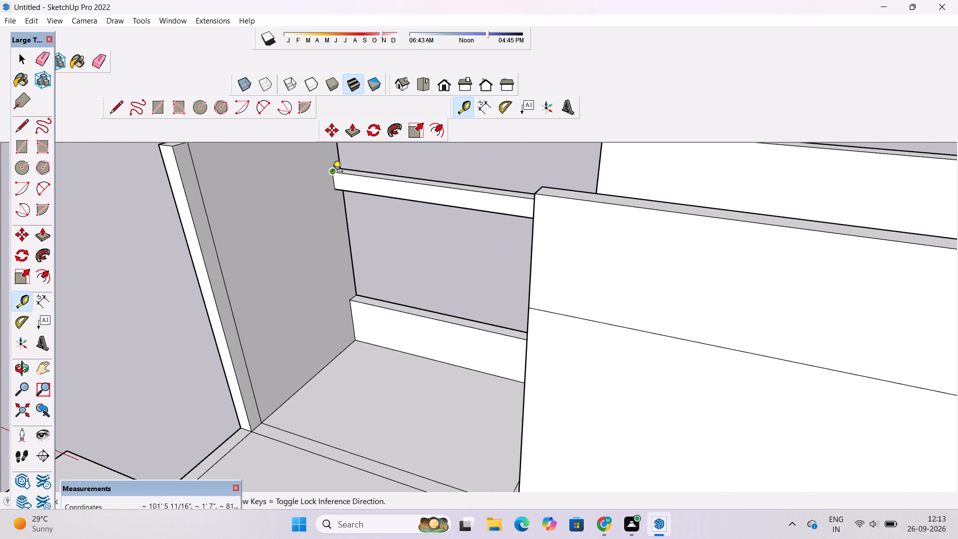
left_click(199, 233)
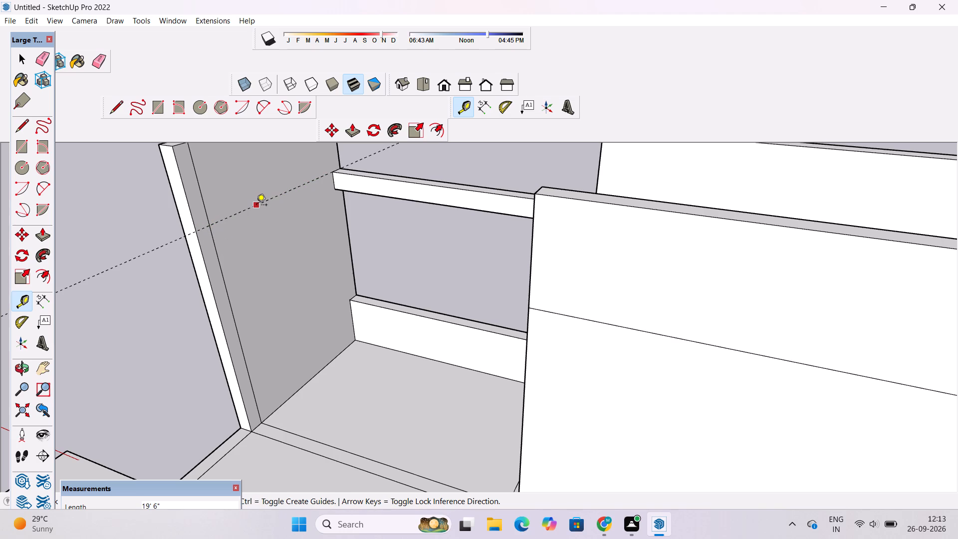
left_click(256, 206)
scroll(333, 196, "up", 2)
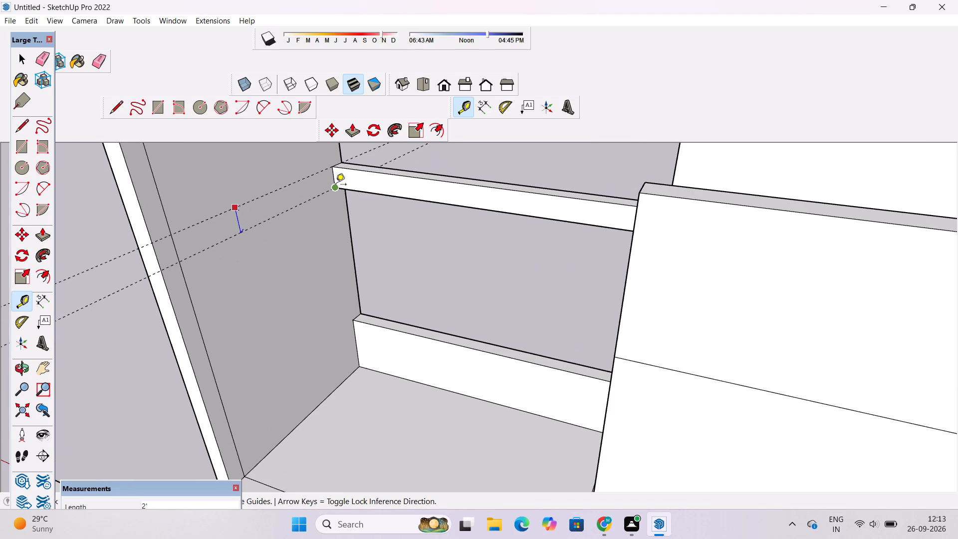
left_click(336, 187)
Draw a 19' 6" by 2' rectangle between the guides on the side wall's inner face, ending at the crossbeam.
key("l")
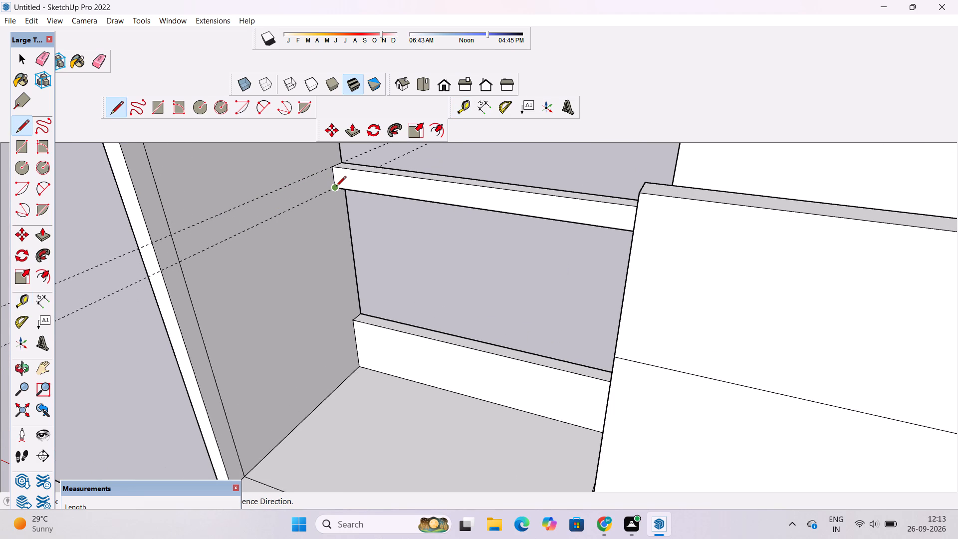
key("r")
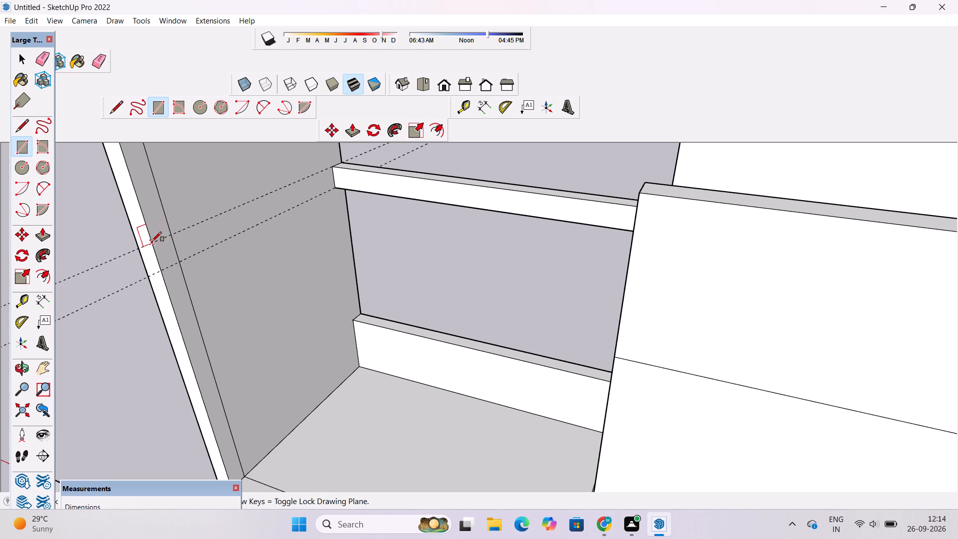
left_click(152, 244)
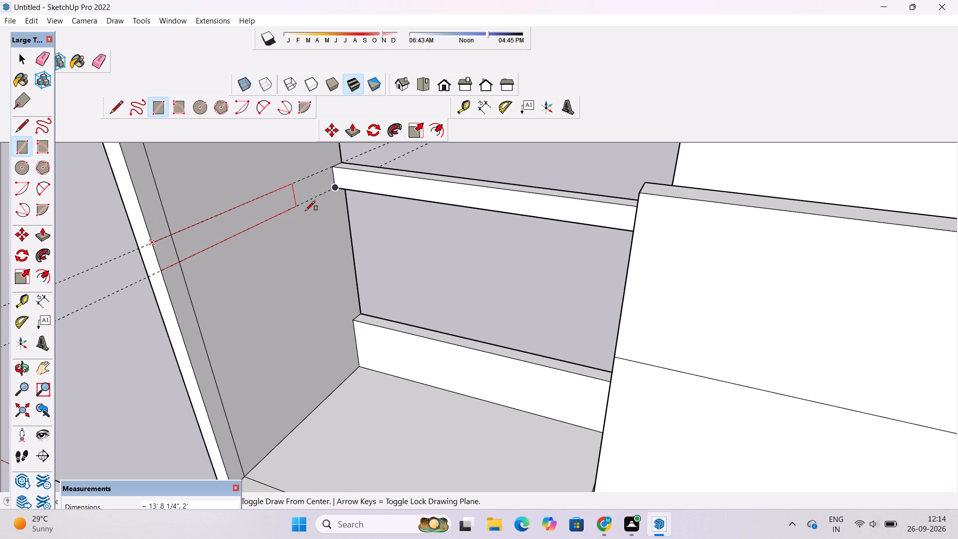
left_click(336, 189)
key("space")
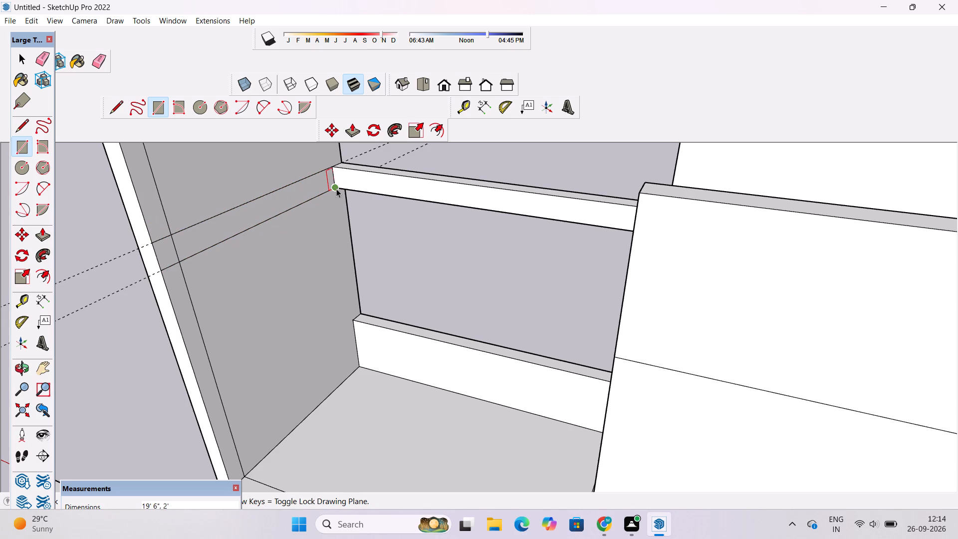
Erase the two guides running along the top-floor side wall.
key("o")
scroll(328, 193, "down", 5)
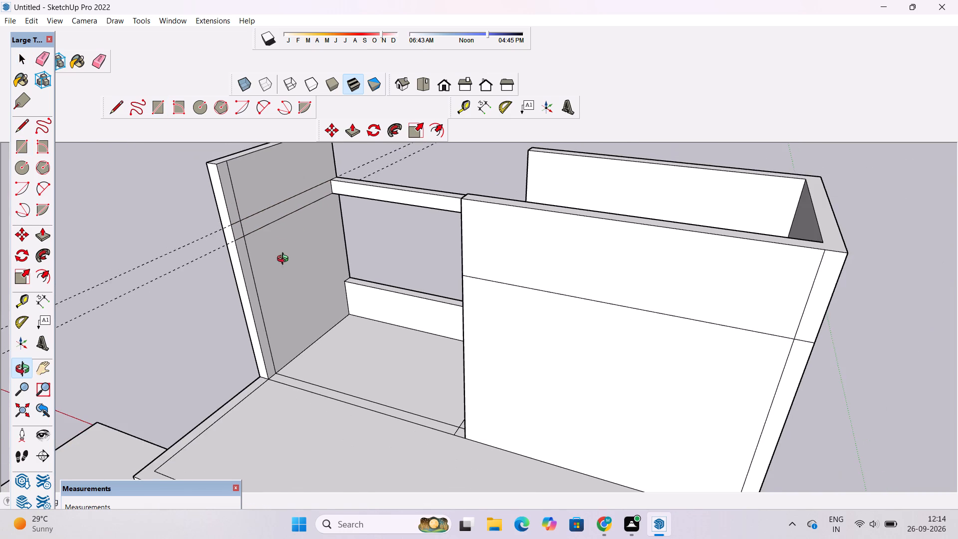
left_click_drag(267, 285, 298, 289)
left_click_drag(298, 290, 294, 282)
key("e")
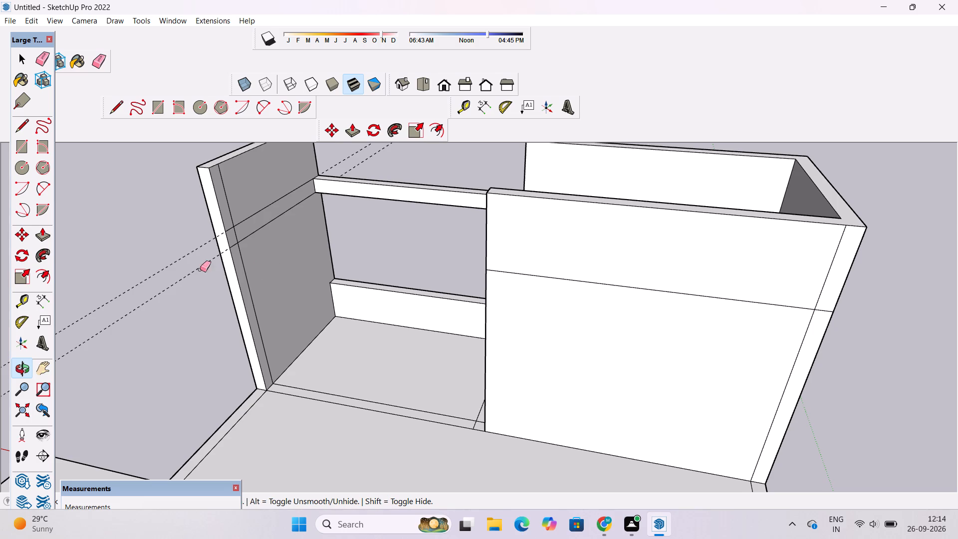
left_click_drag(163, 262, 171, 288)
scroll(171, 289, "up", 4)
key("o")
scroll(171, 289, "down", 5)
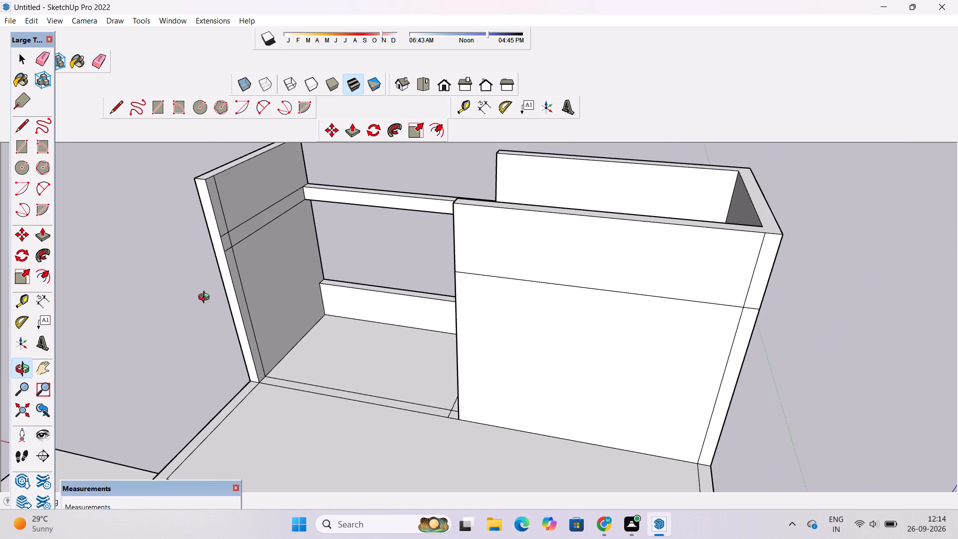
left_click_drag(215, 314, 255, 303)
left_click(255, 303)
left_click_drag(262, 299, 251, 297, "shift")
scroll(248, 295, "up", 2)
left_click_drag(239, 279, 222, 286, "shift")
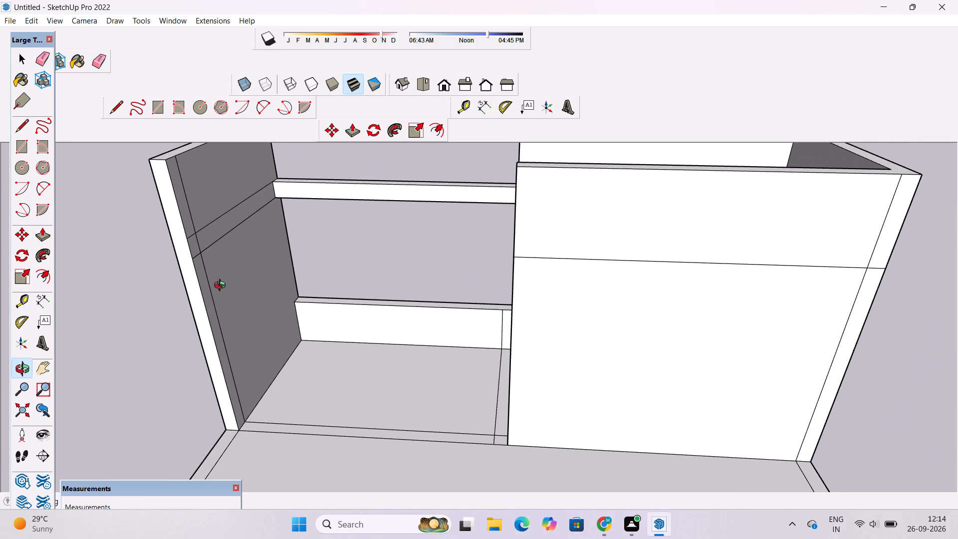
Push/Pull the small front-end face on the top-floor side wall across the opening to the stair-tower wall, forming a front beam.
key("p")
scroll(195, 249, "up", 2)
left_click(195, 249)
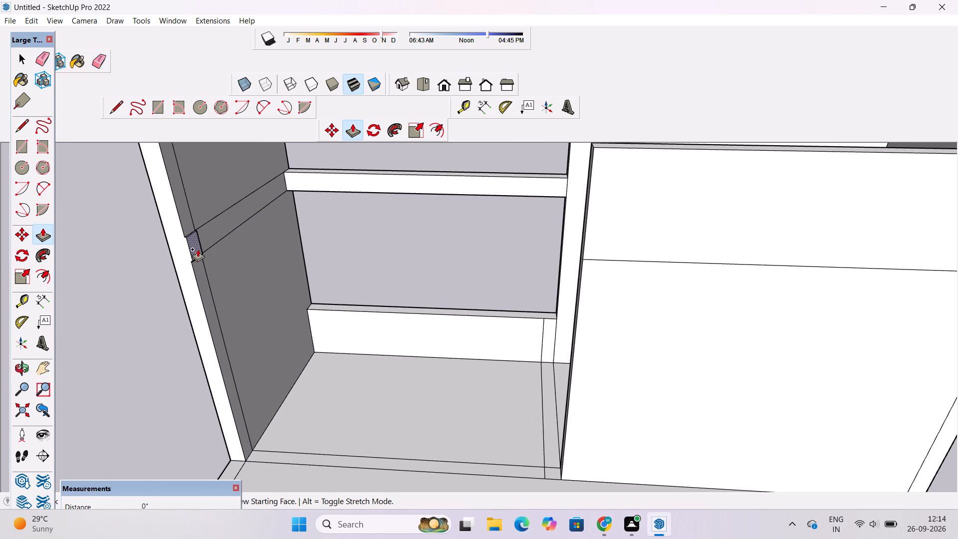
scroll(471, 242, "up", 3)
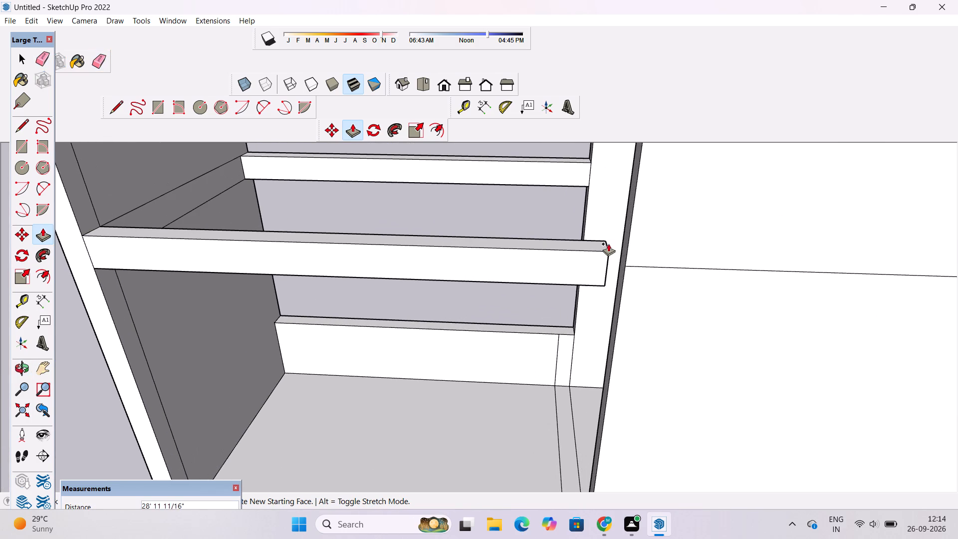
double_click(633, 227)
key("space")
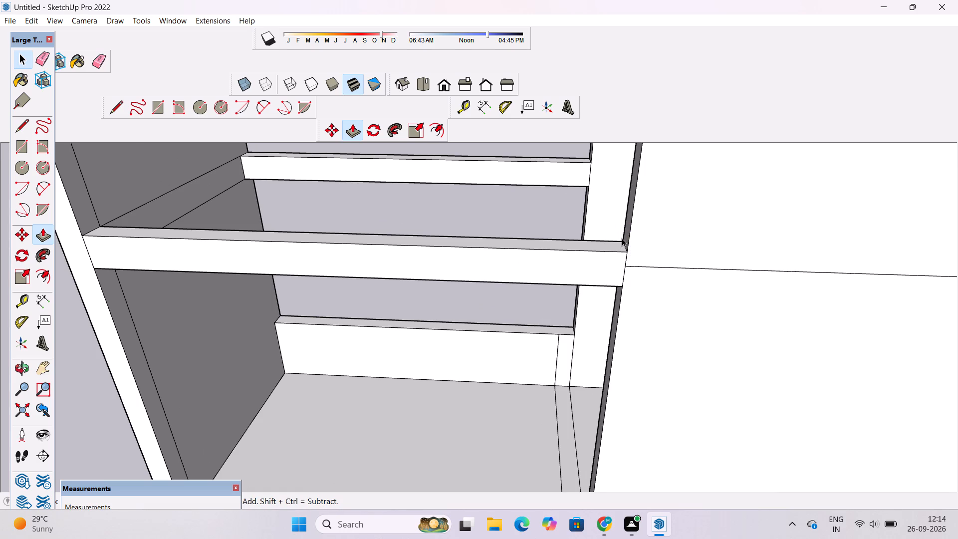
Examine the new front beam and the top-floor opening from the front and from above.
key("o")
scroll(621, 240, "down", 1)
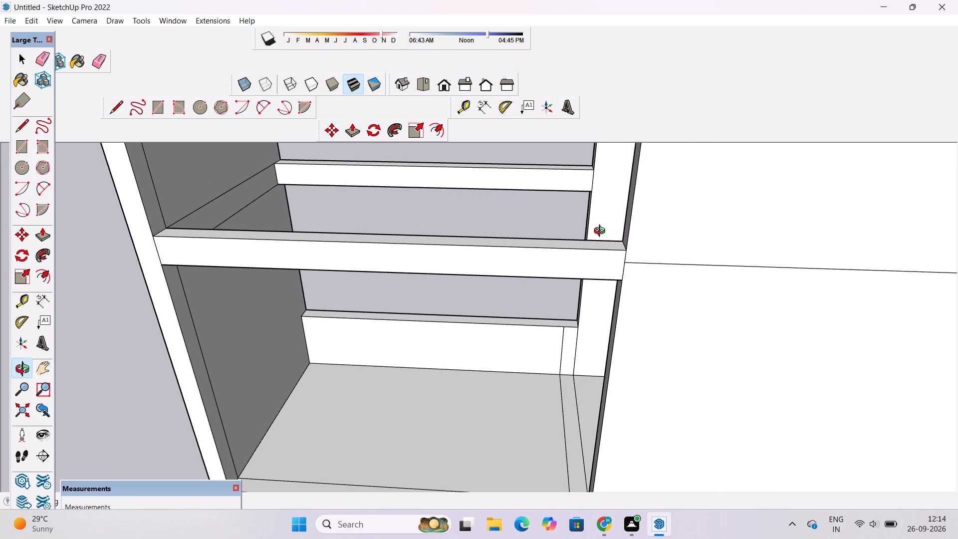
scroll(602, 232, "down", 1)
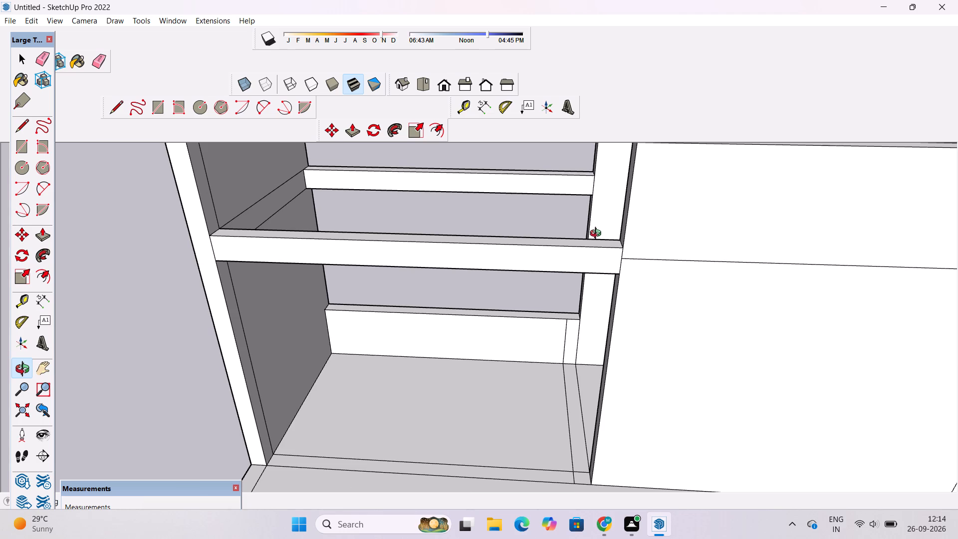
scroll(593, 245, "down", 5)
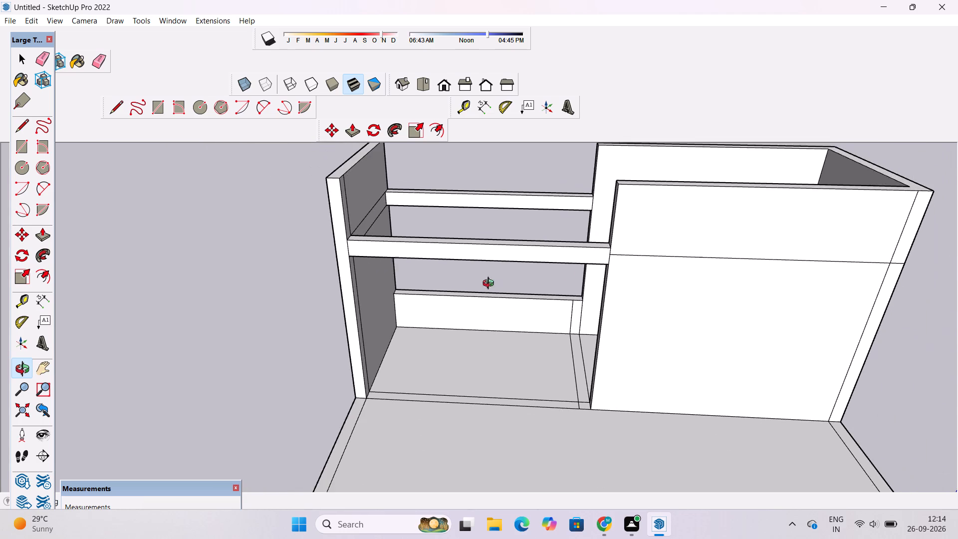
scroll(451, 295, "down", 3)
left_click_drag(328, 291, 915, 297)
left_click(919, 289)
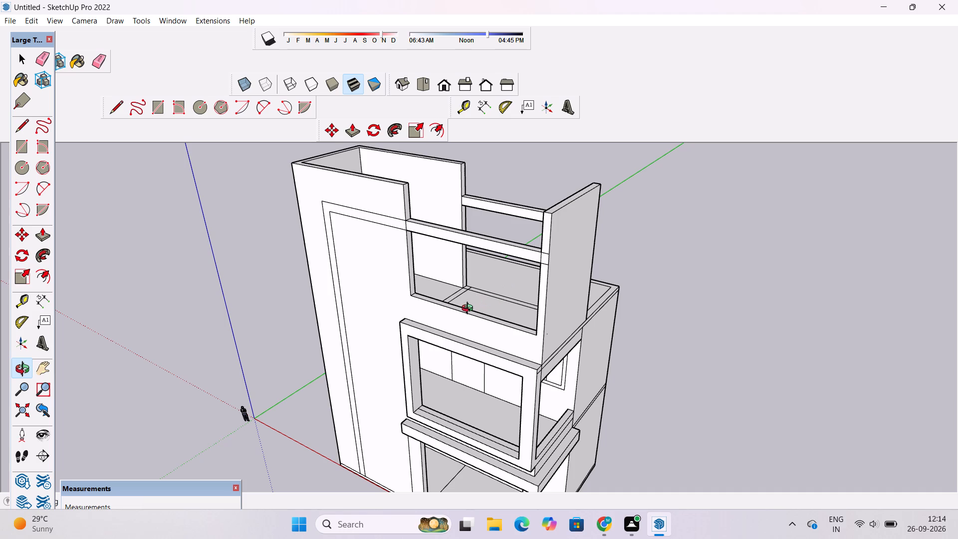
scroll(489, 325, "down", 4)
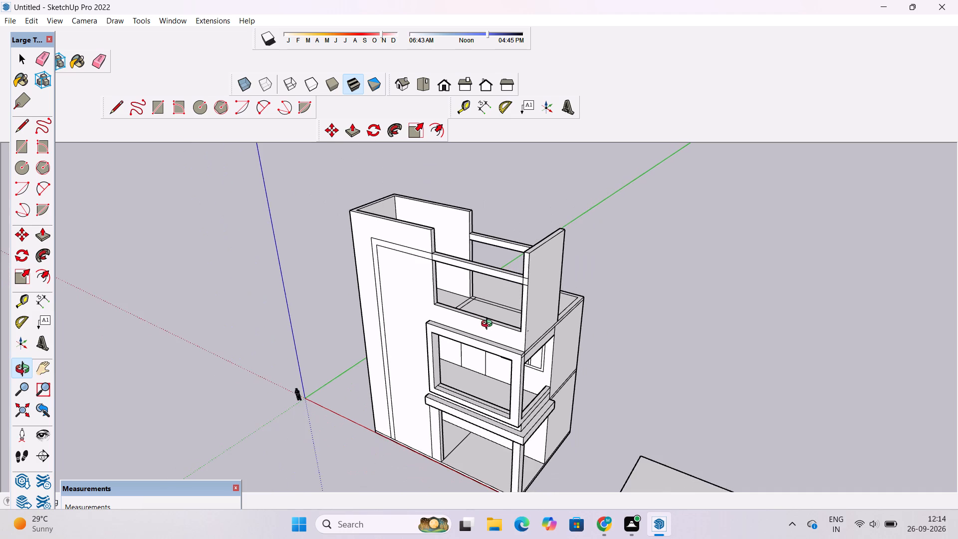
scroll(489, 325, "down", 2)
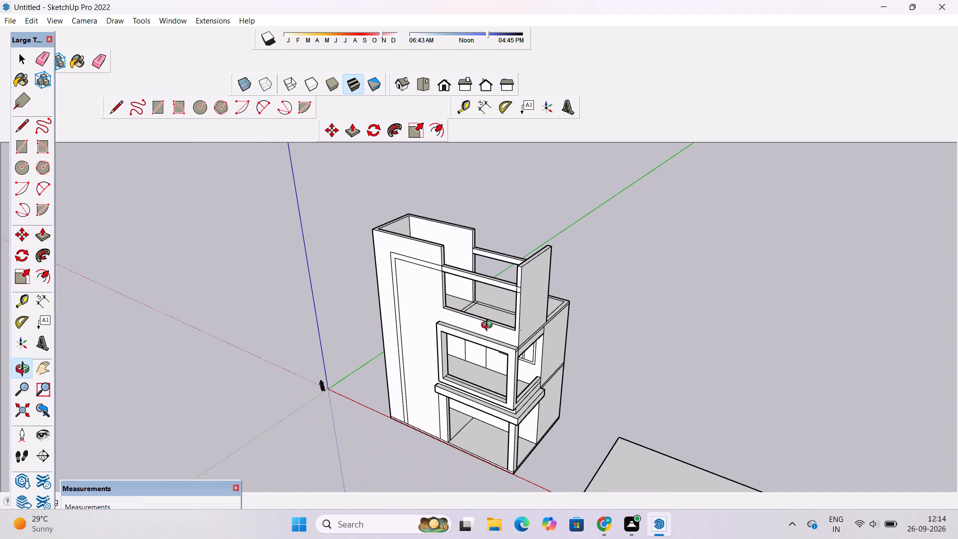
scroll(548, 329, "down", 3)
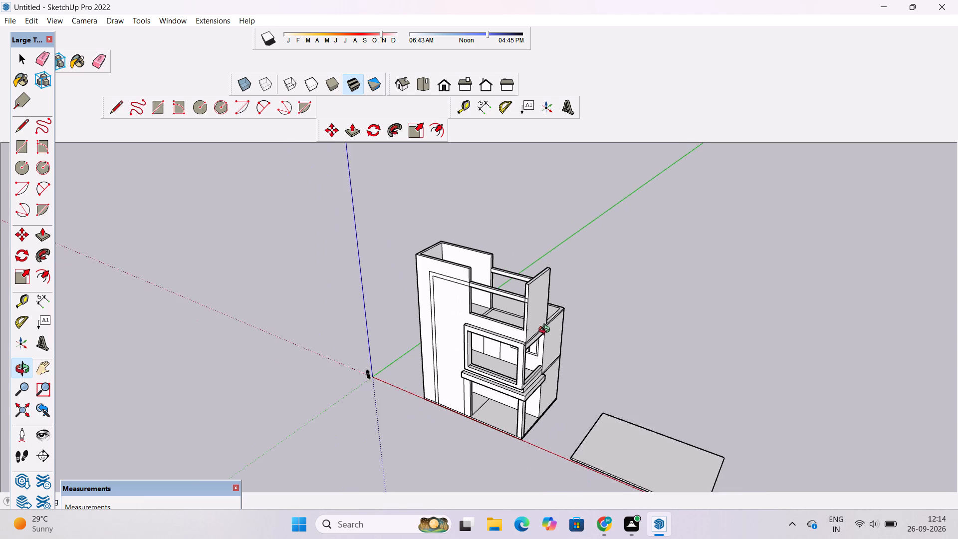
scroll(507, 346, "up", 4)
left_click_drag(442, 356, 542, 356)
scroll(549, 331, "up", 4)
left_click_drag(510, 358, 514, 275)
scroll(514, 275, "up", 3)
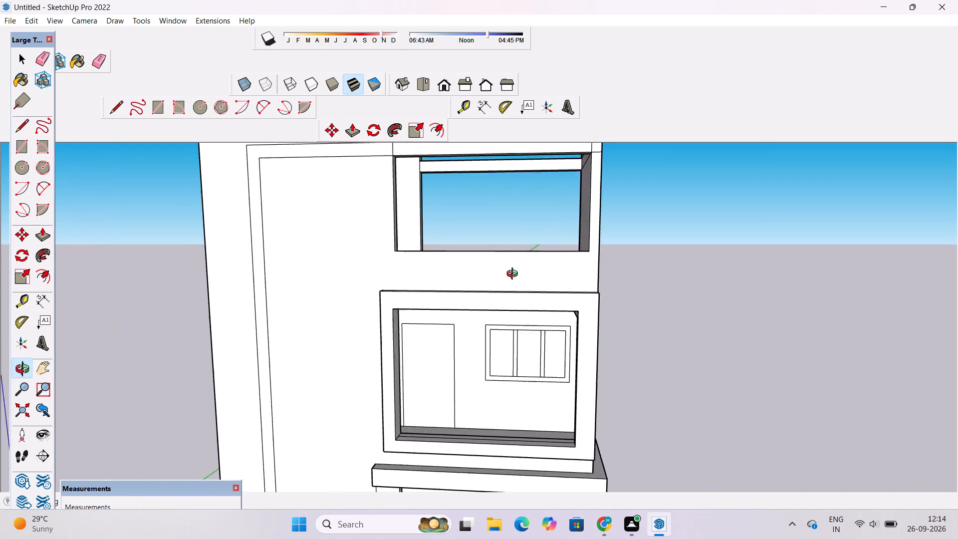
scroll(514, 275, "down", 6)
left_click_drag(677, 253, 658, 287)
scroll(531, 182, "up", 4)
left_click_drag(446, 250, 595, 330)
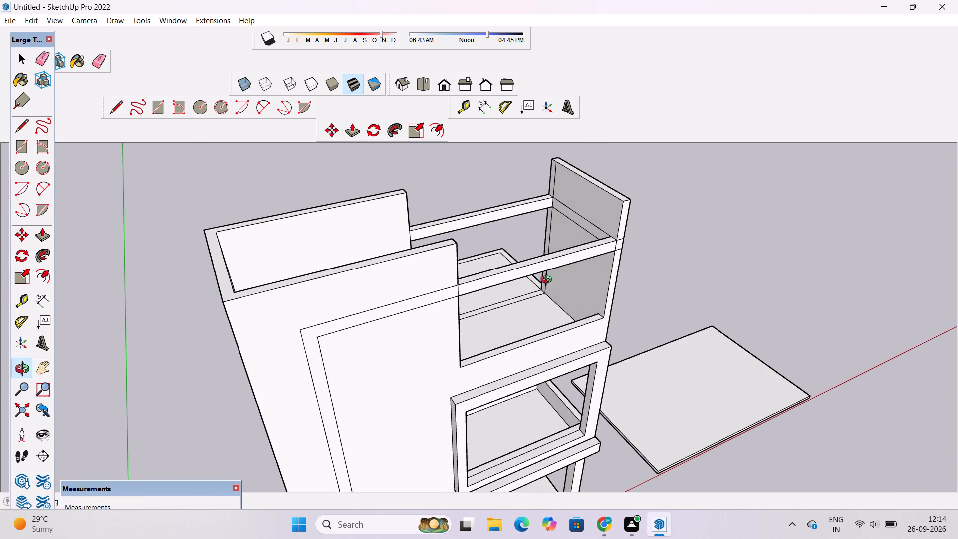
left_click_drag(540, 280, 511, 256)
left_click(509, 253)
left_click_drag(507, 268, 487, 237)
left_click_drag(492, 252, 460, 280, "shift")
left_click_drag(484, 331, 457, 281)
left_click_drag(462, 307, 444, 314, "shift")
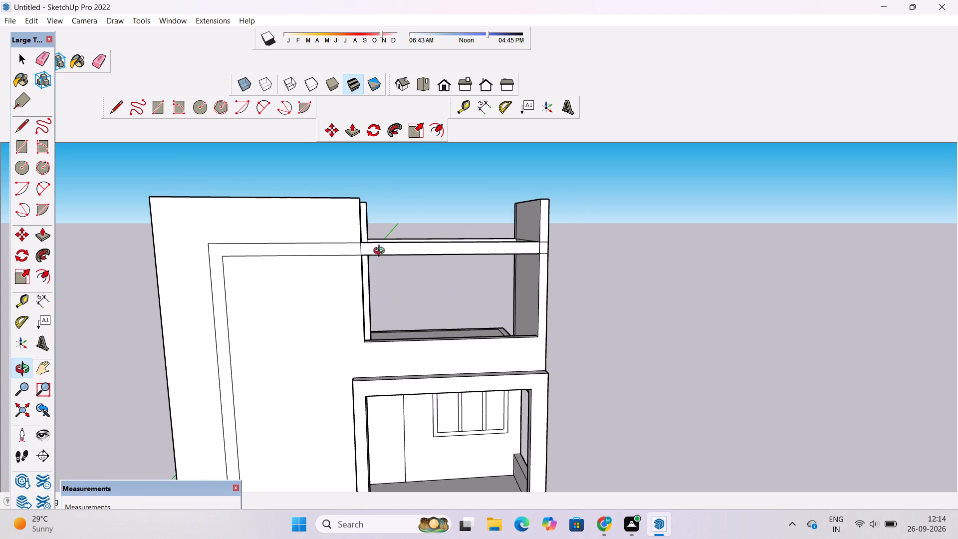
Erase the two short seam edges where the front beam meets the side wall and the tower's frame outline.
scroll(368, 242, "up", 4)
left_click_drag(348, 263, 409, 263, "shift")
scroll(455, 253, "down", 1)
scroll(592, 238, "up", 2)
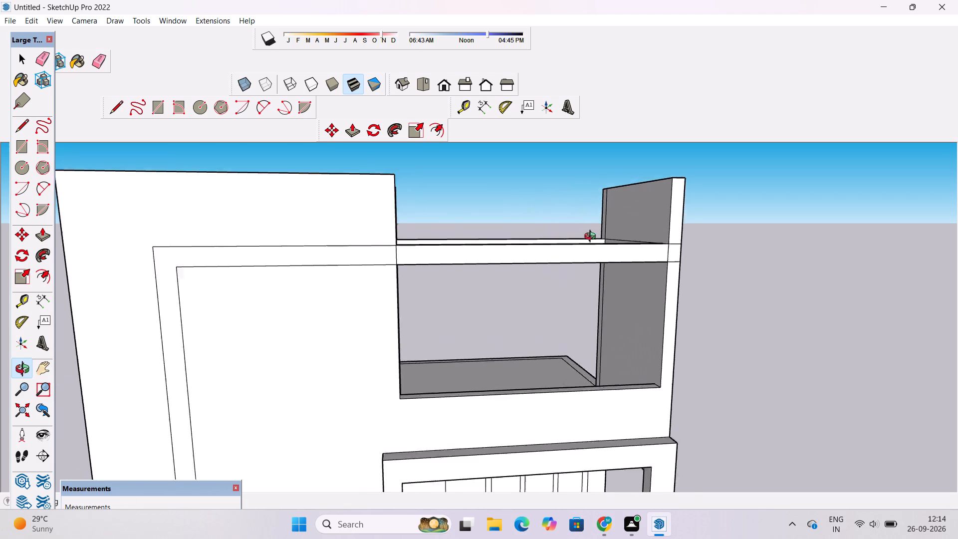
scroll(592, 238, "up", 1)
left_click_drag(660, 263, 560, 264, "shift")
key("e")
scroll(608, 261, "up", 3)
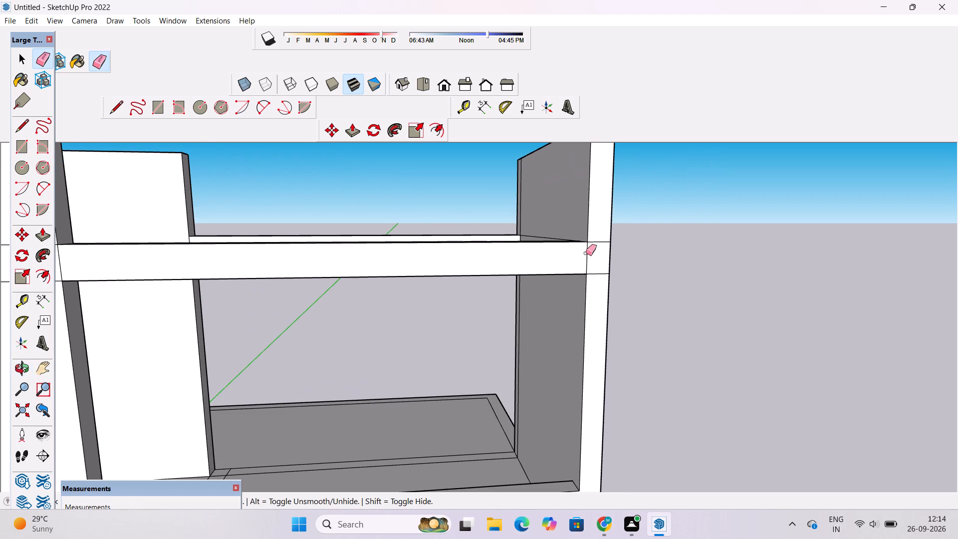
left_click(587, 258)
key("o")
scroll(587, 258, "down", 3)
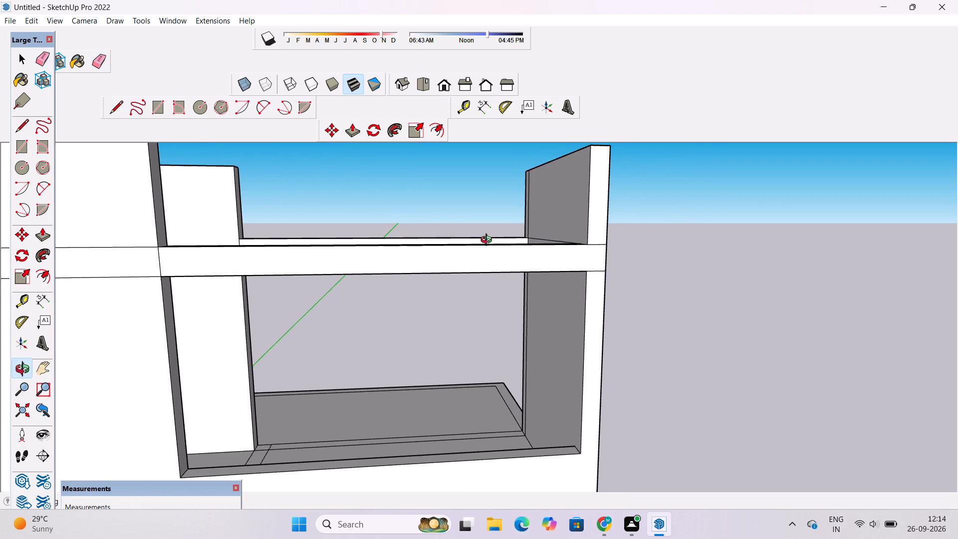
left_click_drag(488, 241, 575, 246)
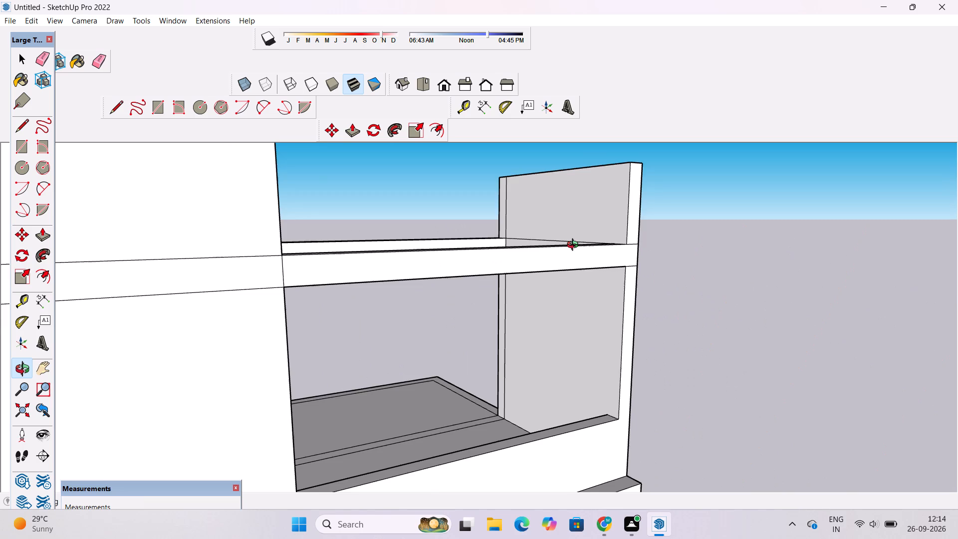
scroll(575, 246, "down", 3)
left_click_drag(496, 270, 607, 259, "shift")
left_click_drag(575, 273, 439, 273)
left_click_drag(403, 267, 467, 279, "shift")
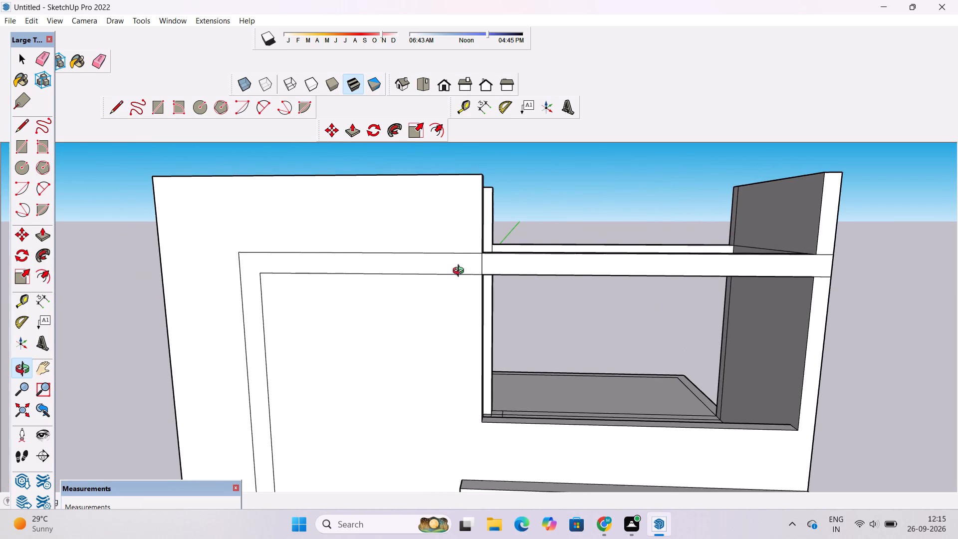
scroll(461, 272, "up", 3)
key("e")
left_click_drag(503, 256, 490, 261)
key("o")
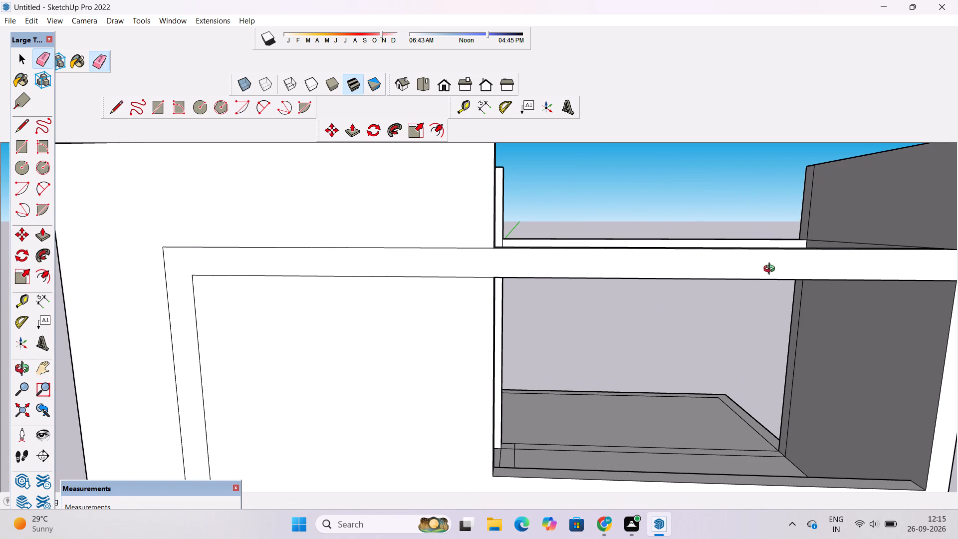
Examine the continuous frame outline on the front facade, from the top-floor beam down to the ground.
left_click_drag(771, 270, 757, 311)
scroll(752, 311, "down", 2)
left_click_drag(629, 316, 687, 298)
left_click(687, 298)
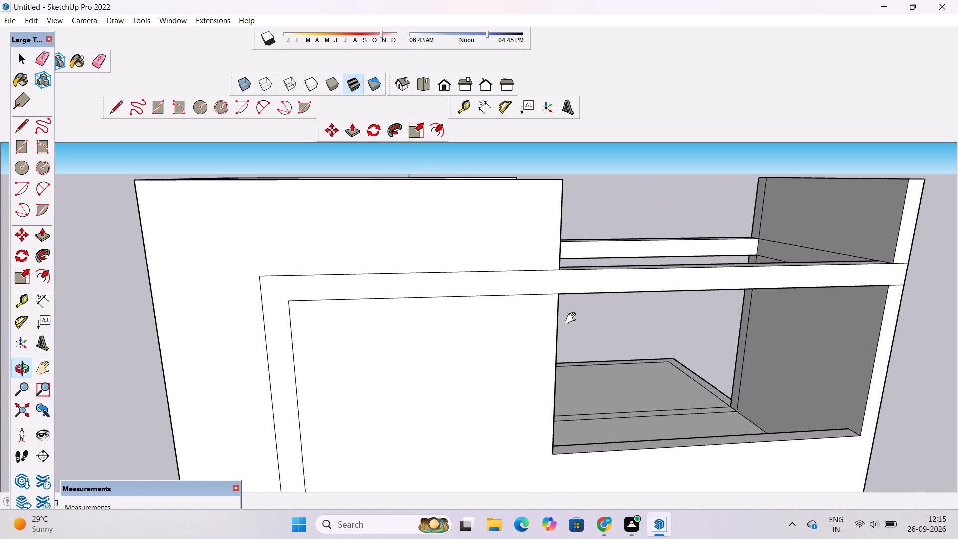
left_click_drag(573, 318, 567, 309, "shift")
scroll(515, 269, "down", 6)
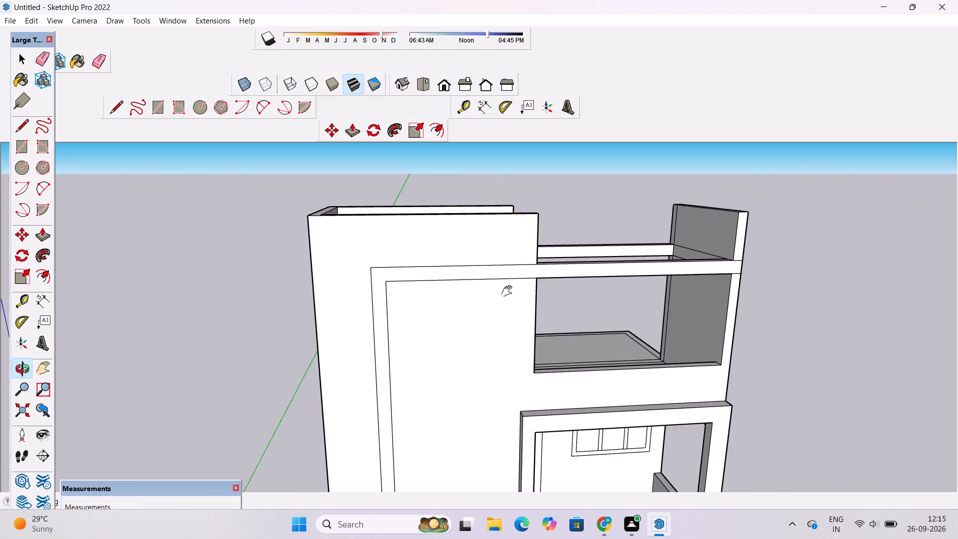
left_click_drag(509, 291, 508, 255, "shift")
scroll(508, 255, "down", 2)
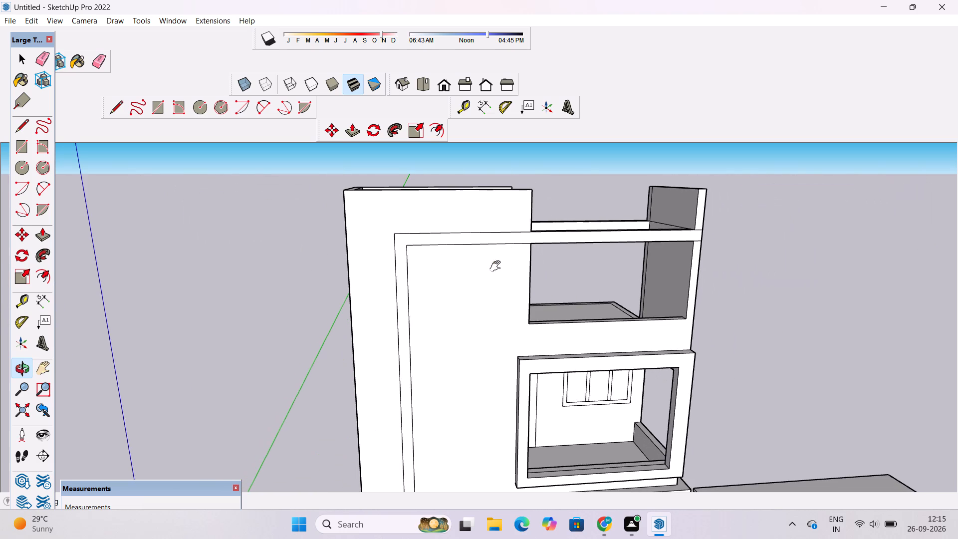
left_click_drag(497, 267, 491, 226, "shift")
left_click(491, 225, "shift")
scroll(489, 222, "down", 5)
left_click_drag(505, 267, 475, 274)
left_click_drag(471, 280, 465, 280, "shift")
left_click(465, 280, "shift")
left_click_drag(459, 314, 440, 309)
scroll(439, 358, "up", 6)
left_click_drag(443, 390, 446, 369, "shift")
scroll(447, 368, "down", 3)
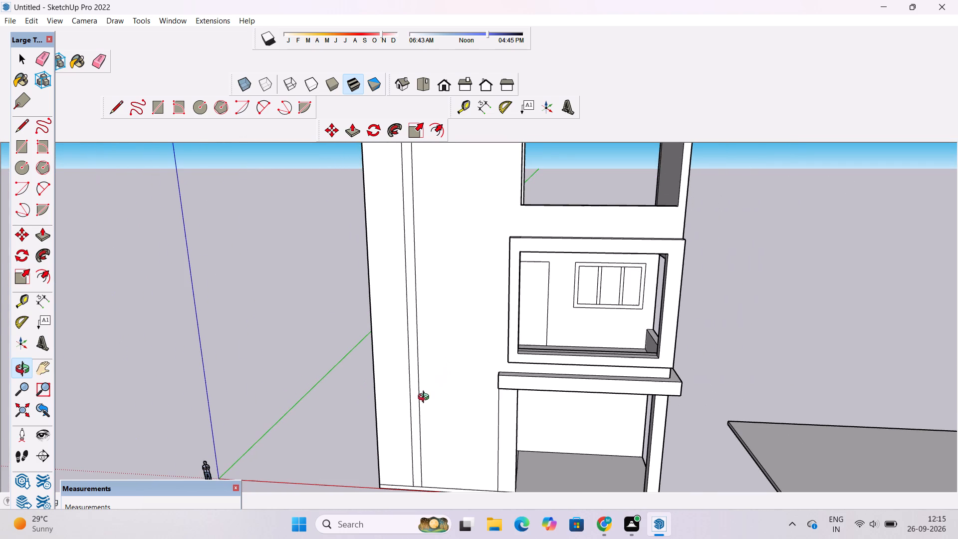
left_click_drag(369, 407, 378, 383, "shift")
scroll(378, 383, "up", 2, "shift")
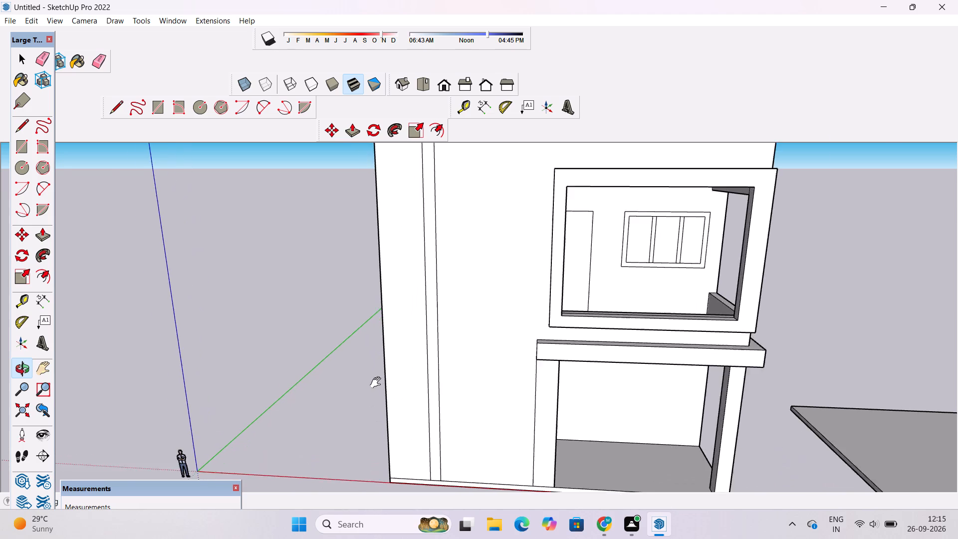
scroll(378, 383, "up", 4, "shift")
scroll(378, 383, "down", 5)
scroll(426, 358, "down", 1)
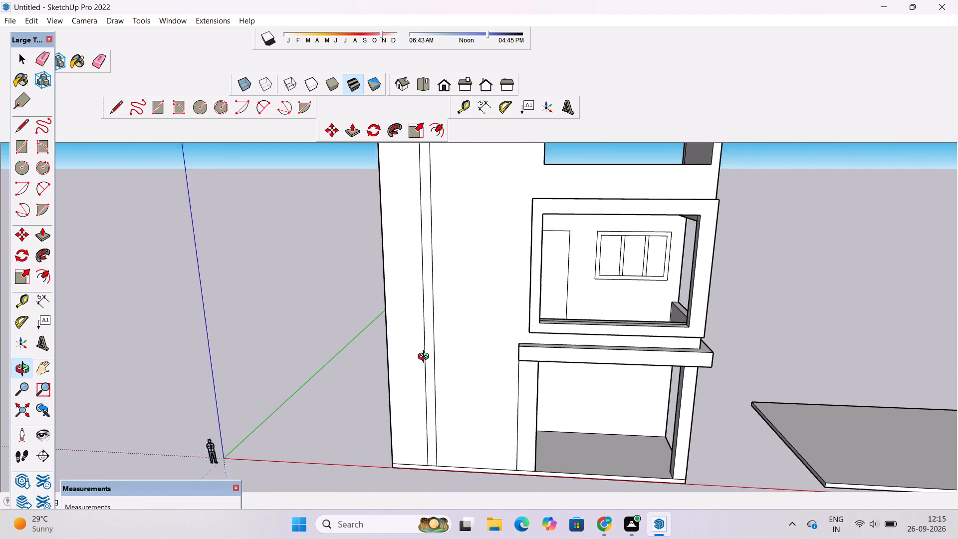
scroll(426, 358, "down", 2)
left_click_drag(430, 357, 417, 426, "shift")
scroll(416, 406, "down", 4)
scroll(462, 278, "up", 7)
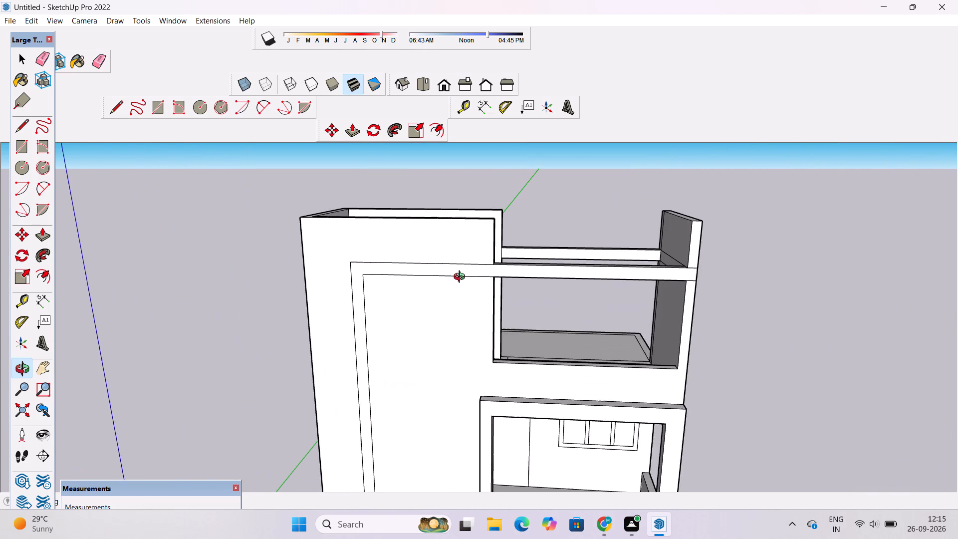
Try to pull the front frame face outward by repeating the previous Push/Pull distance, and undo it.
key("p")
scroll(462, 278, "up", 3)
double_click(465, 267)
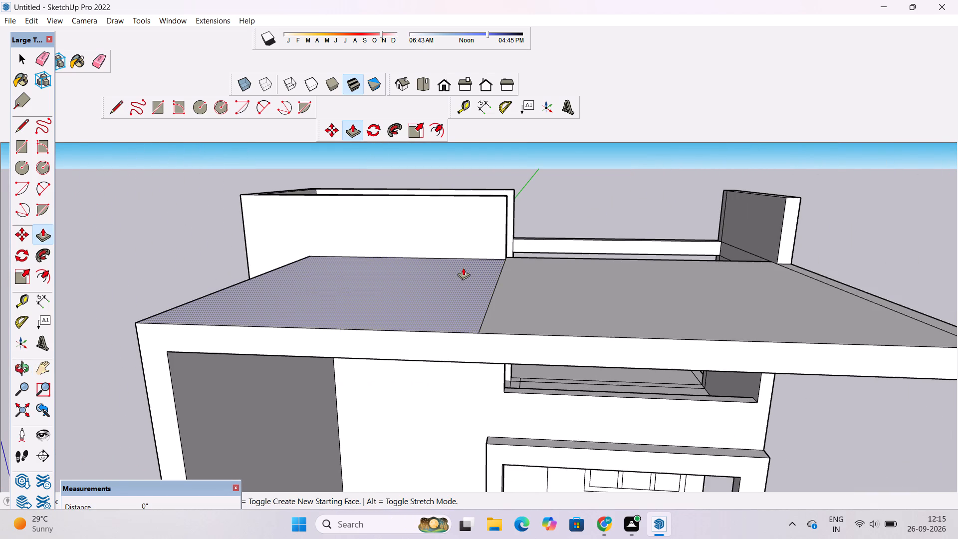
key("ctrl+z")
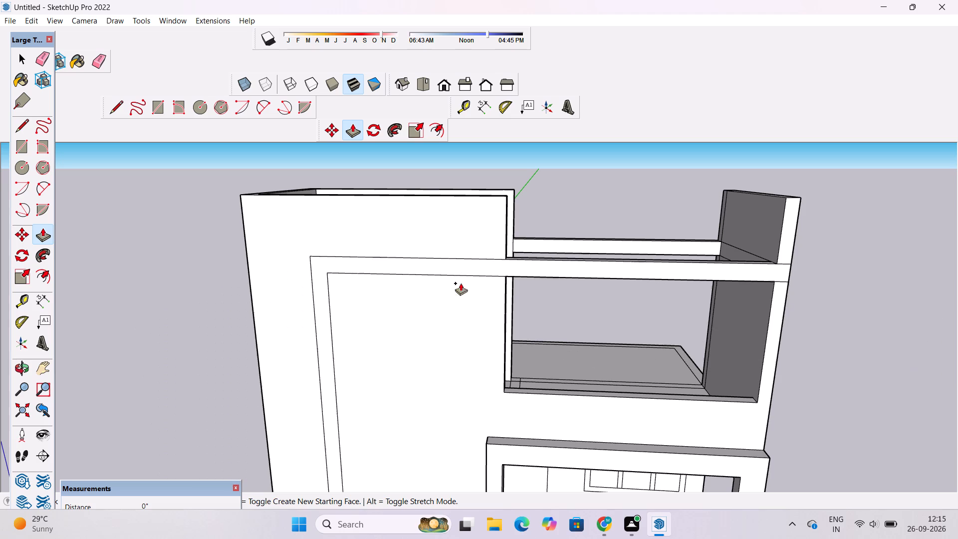
Pull the frame face, including the front beam, outward 3' from the front facade.
left_click(485, 268)
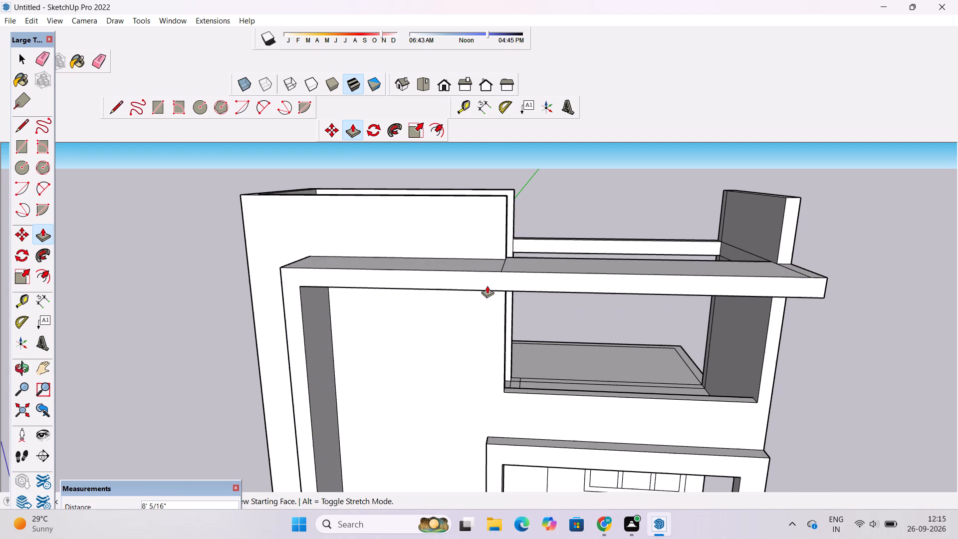
scroll(487, 285, "up", 1)
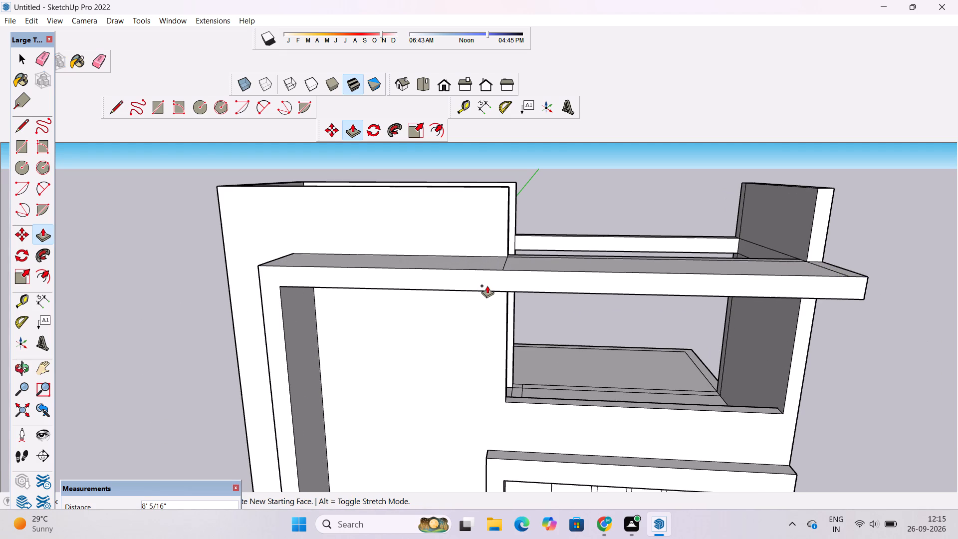
type("3'")
key("Return")
Examine the projecting frame from the front, the side and below, including its junction with the top-floor side wall.
key("o")
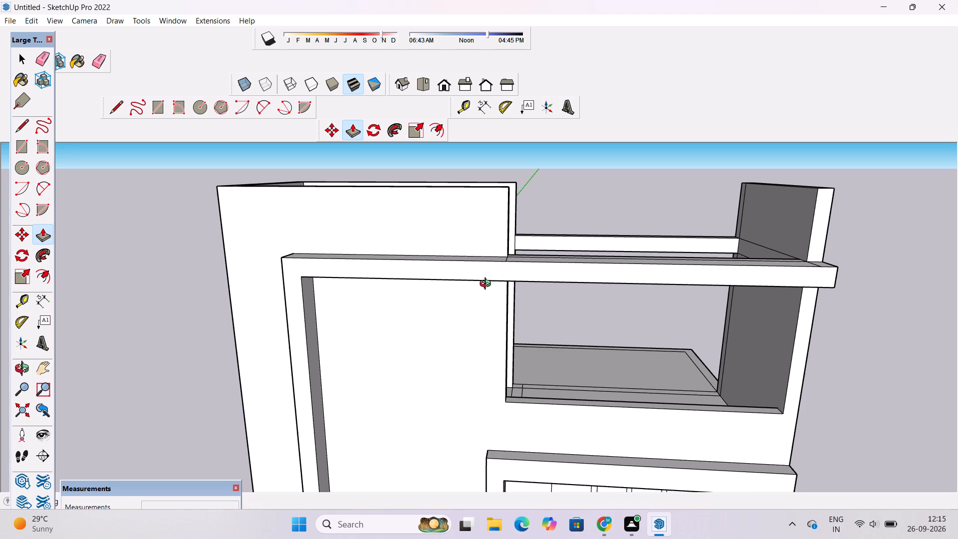
scroll(488, 289, "down", 6)
left_click_drag(497, 333, 505, 285)
left_click(506, 285)
scroll(507, 270, "down", 4)
scroll(526, 261, "up", 3)
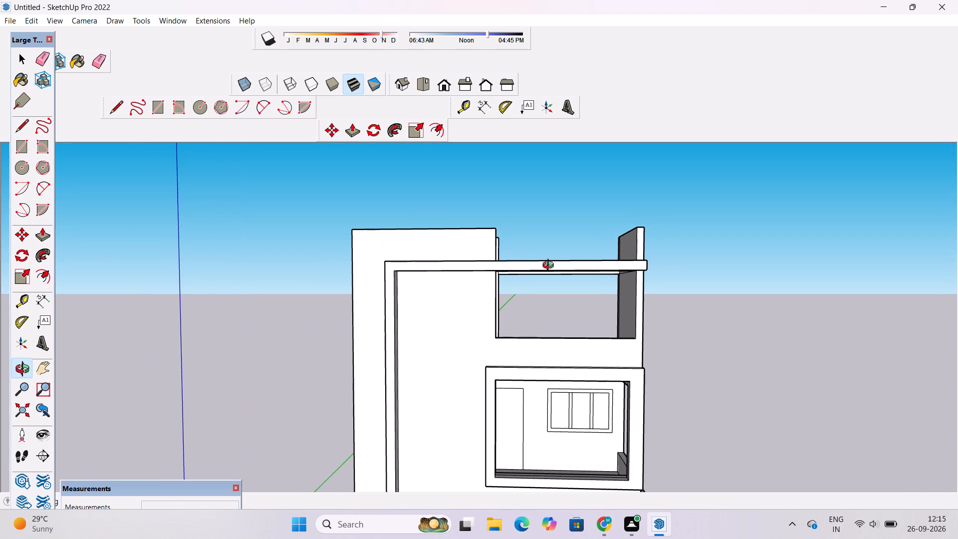
scroll(640, 258, "up", 4)
left_click_drag(675, 276, 489, 318)
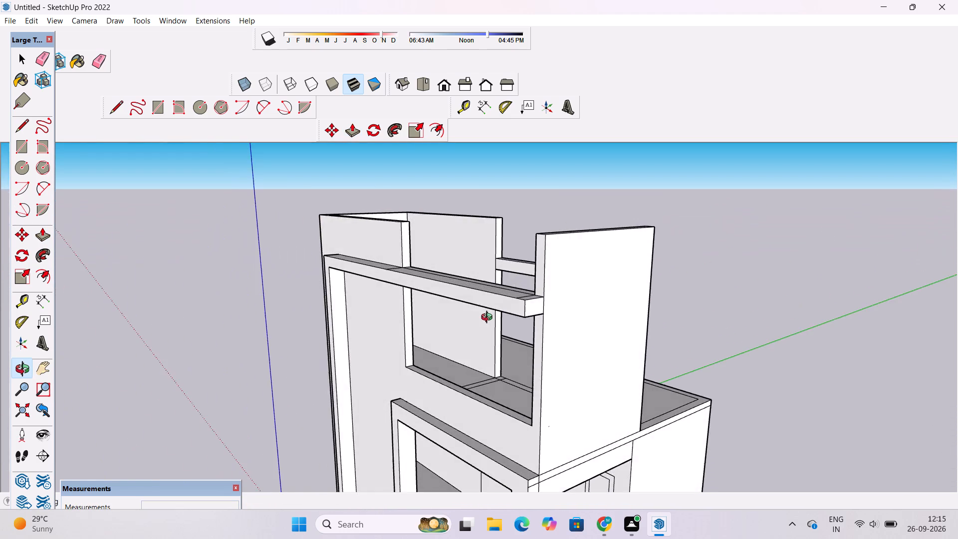
left_click_drag(489, 318, 703, 299)
left_click(703, 299)
left_click_drag(639, 309, 571, 316, "shift")
left_click(571, 316, "shift")
scroll(563, 320, "up", 4)
left_click_drag(568, 319, 569, 266)
left_click(570, 266)
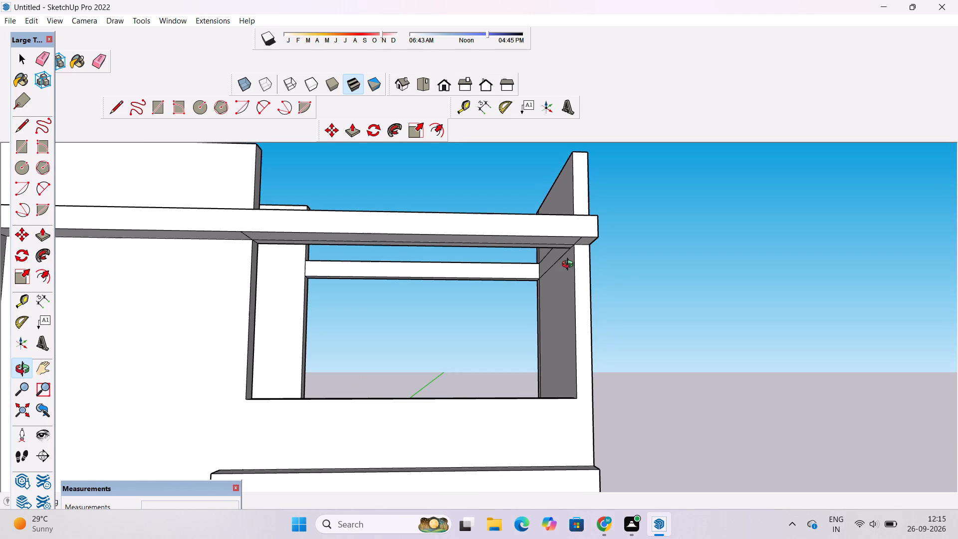
left_click_drag(583, 280, 583, 255)
scroll(583, 246, "up", 2)
left_click_drag(583, 246, 577, 259, "shift")
left_click_drag(576, 267, 576, 247)
left_click_drag(575, 245, 614, 258, "shift")
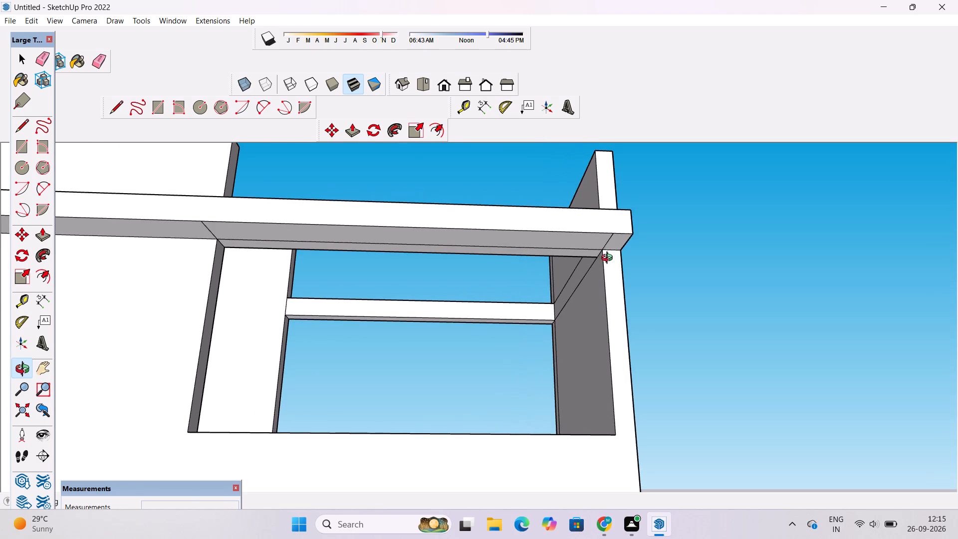
Erase the lengthwise seam on the underside of the projecting front beam, above the top-floor opening.
key("e")
key("o")
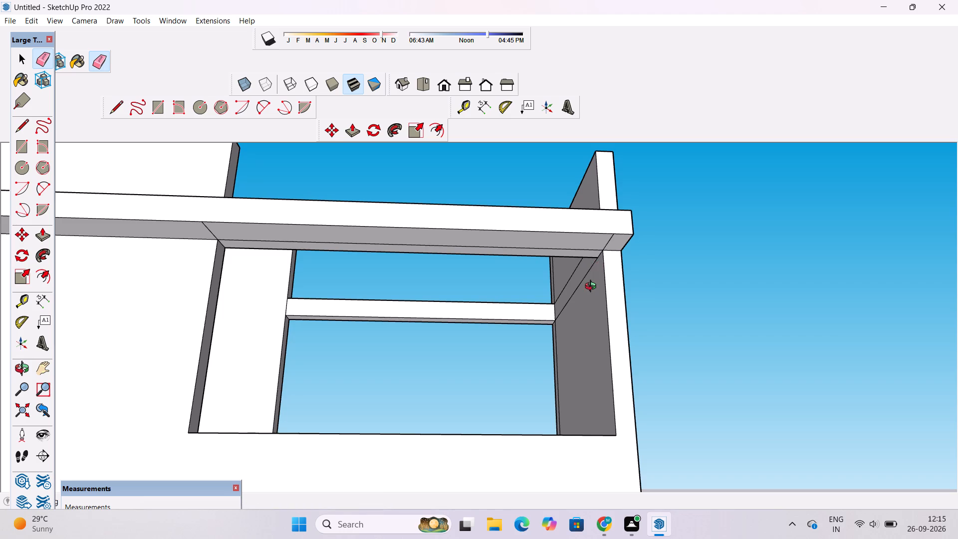
left_click_drag(593, 288, 593, 255)
left_click(593, 255)
scroll(572, 267, "up", 2)
left_click_drag(532, 278, 572, 276, "shift")
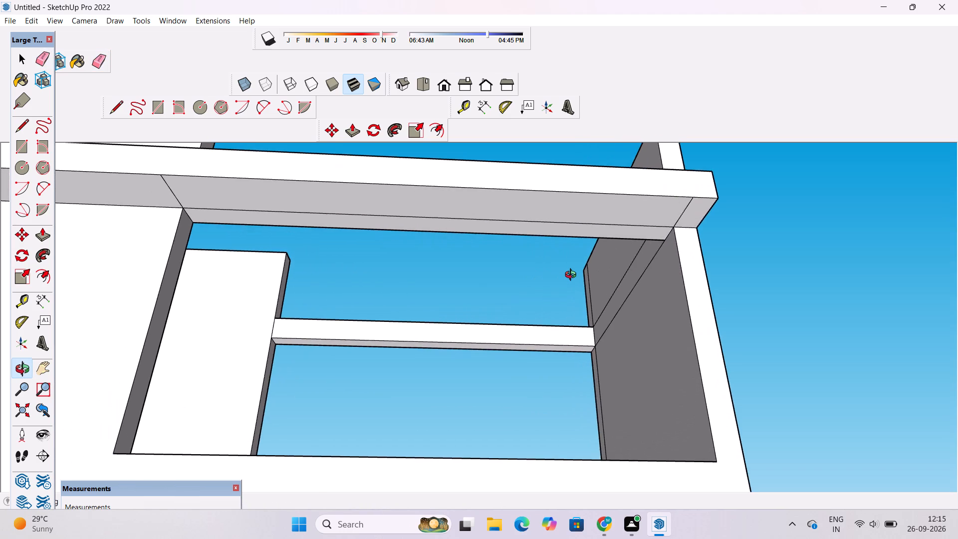
scroll(573, 276, "down", 4)
left_click_drag(570, 269, 571, 287)
left_click_drag(571, 294, 571, 289, "shift")
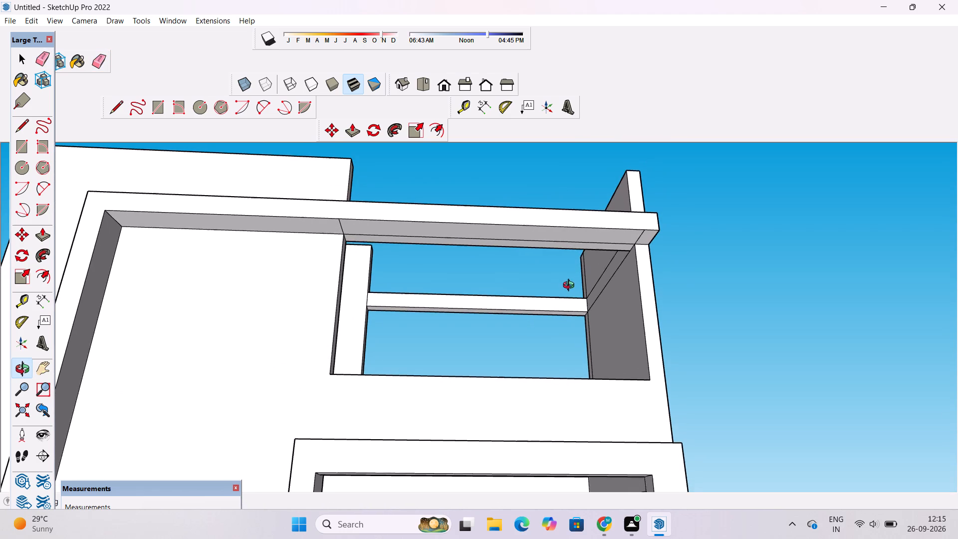
left_click_drag(571, 286, 572, 302)
key("e")
scroll(550, 267, "up", 3)
left_click(564, 234)
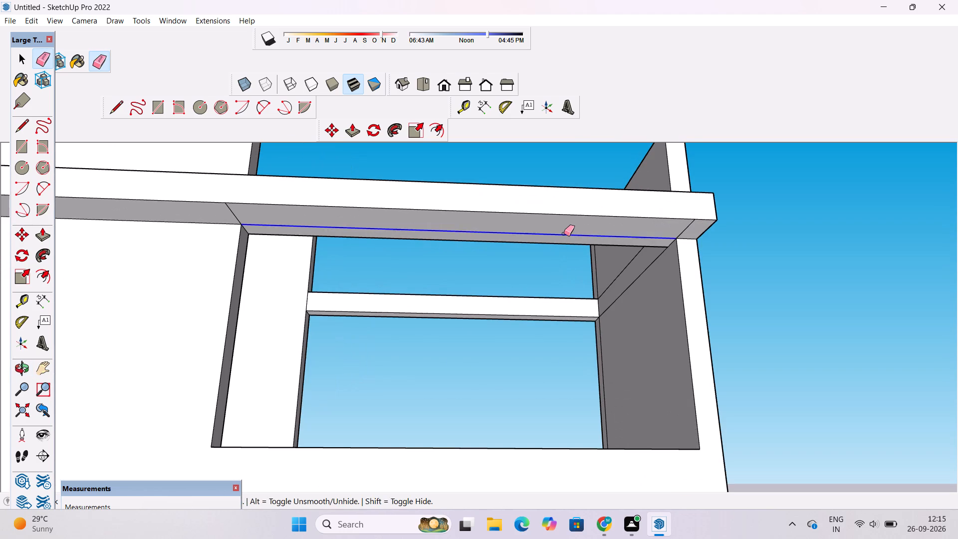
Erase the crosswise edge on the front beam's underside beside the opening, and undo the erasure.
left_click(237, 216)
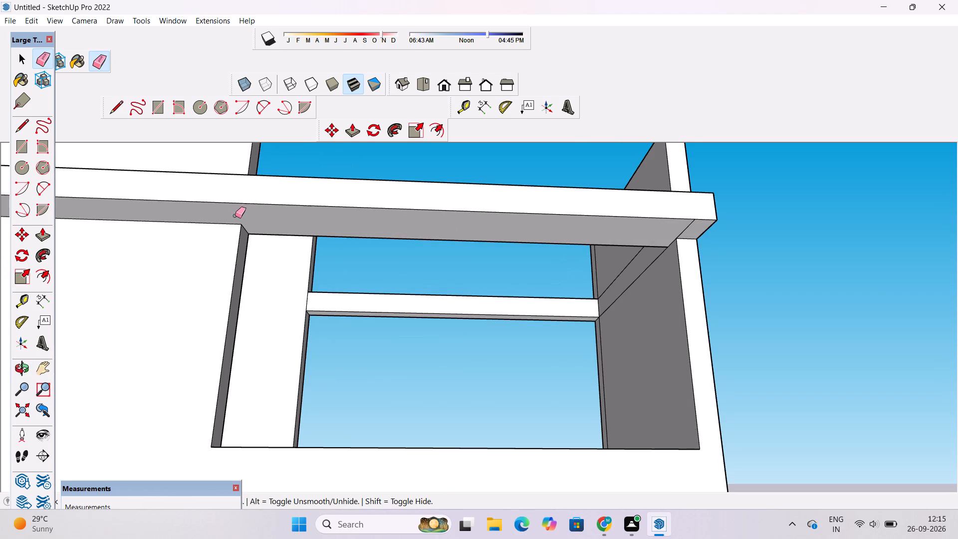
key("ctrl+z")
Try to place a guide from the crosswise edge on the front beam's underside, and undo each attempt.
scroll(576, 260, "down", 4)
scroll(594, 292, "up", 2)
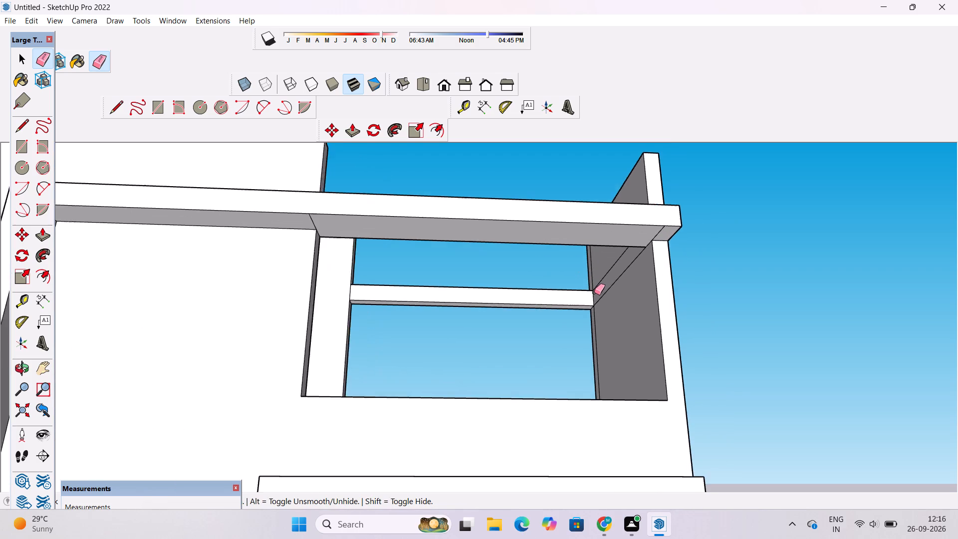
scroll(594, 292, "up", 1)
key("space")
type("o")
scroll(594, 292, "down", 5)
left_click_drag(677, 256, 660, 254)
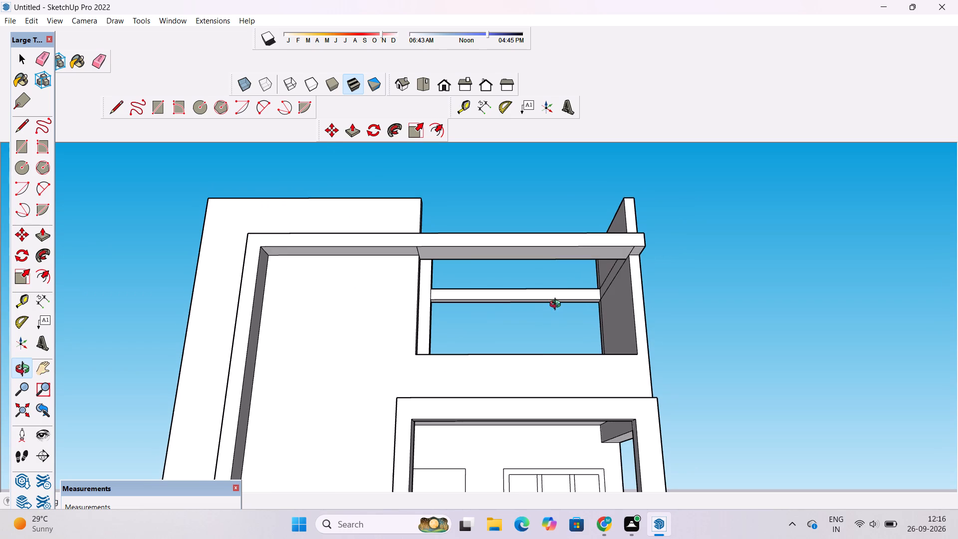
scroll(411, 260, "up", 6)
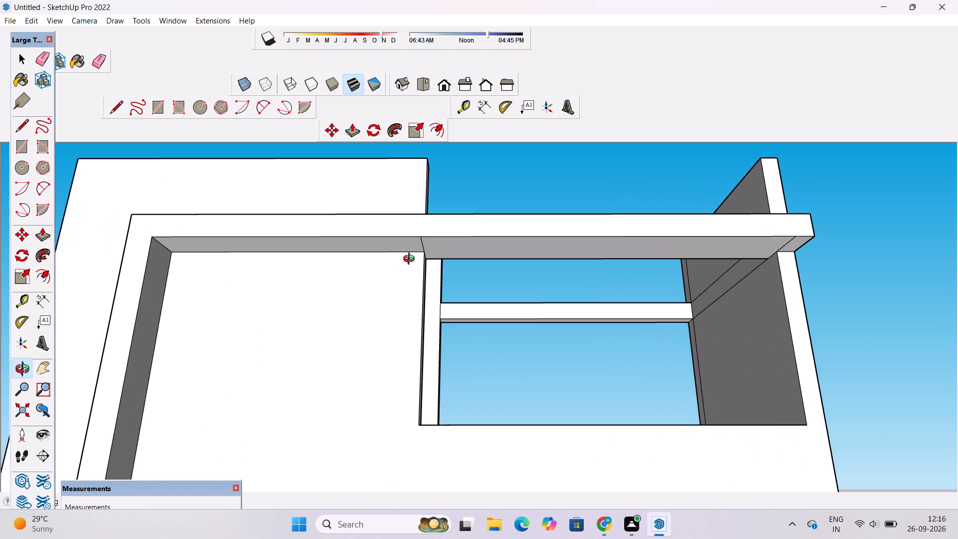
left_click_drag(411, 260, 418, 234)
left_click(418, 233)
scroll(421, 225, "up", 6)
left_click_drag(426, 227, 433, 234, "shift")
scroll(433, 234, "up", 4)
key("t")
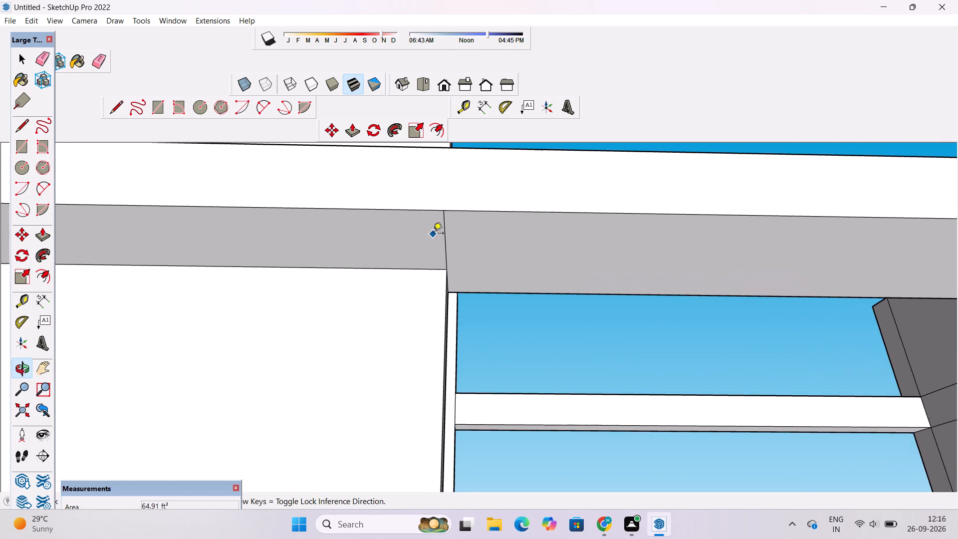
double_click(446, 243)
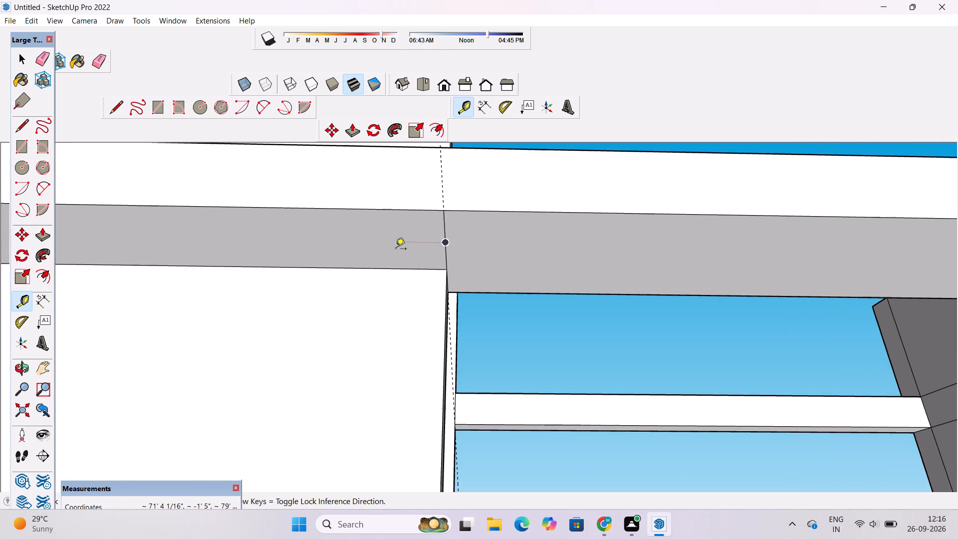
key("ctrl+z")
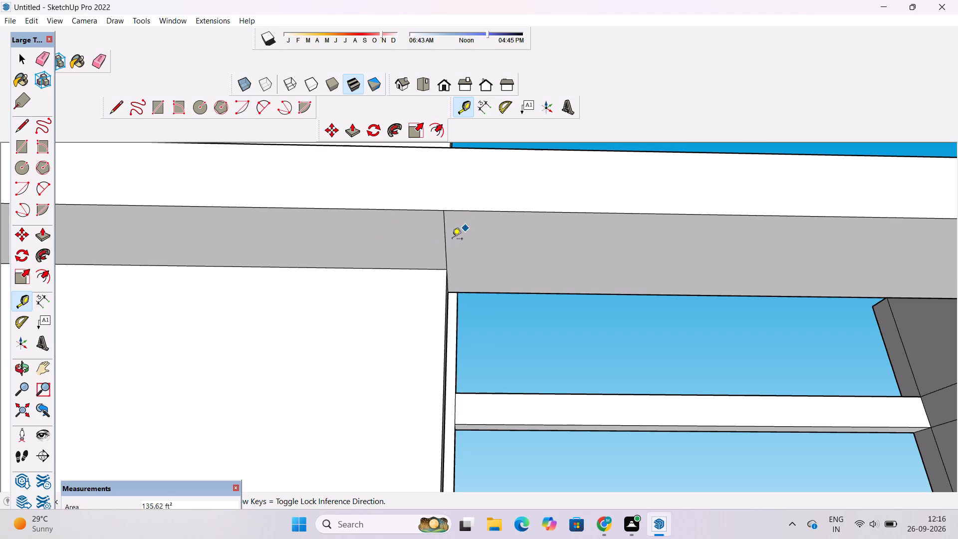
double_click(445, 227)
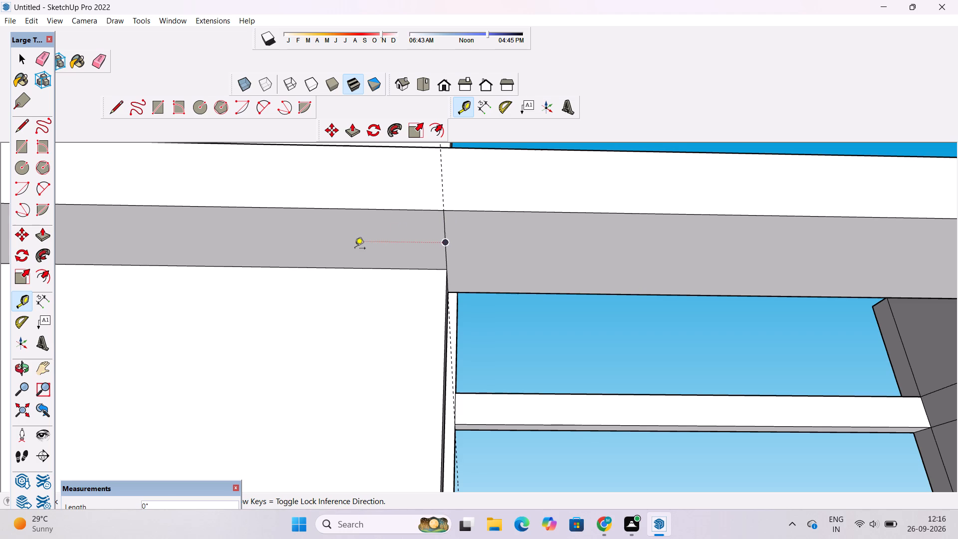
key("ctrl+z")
Place a guide 1.5' from the crosswise edge on the front beam's underside, on the solid wall side.
key("space")
key("t")
scroll(454, 236, "down", 3)
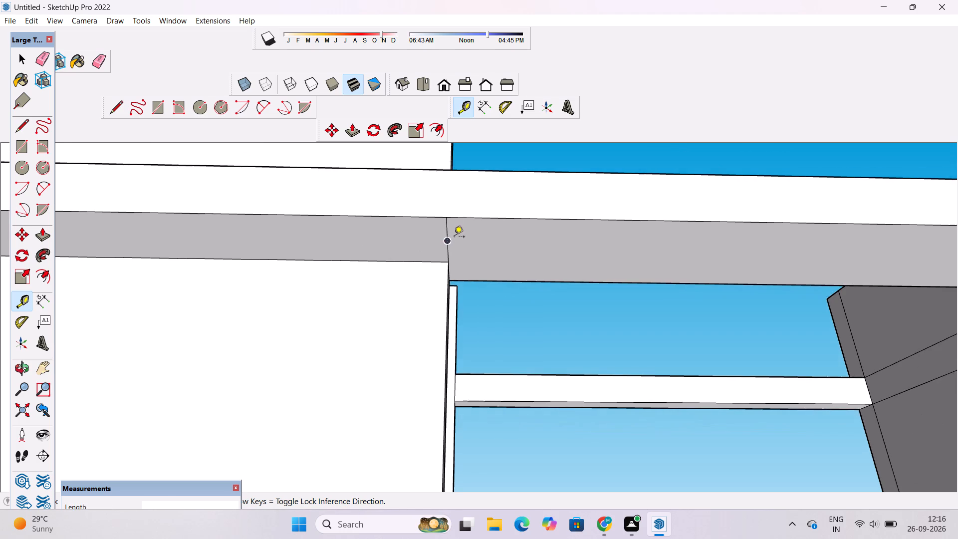
scroll(441, 219, "up", 3)
scroll(447, 265, "up", 11)
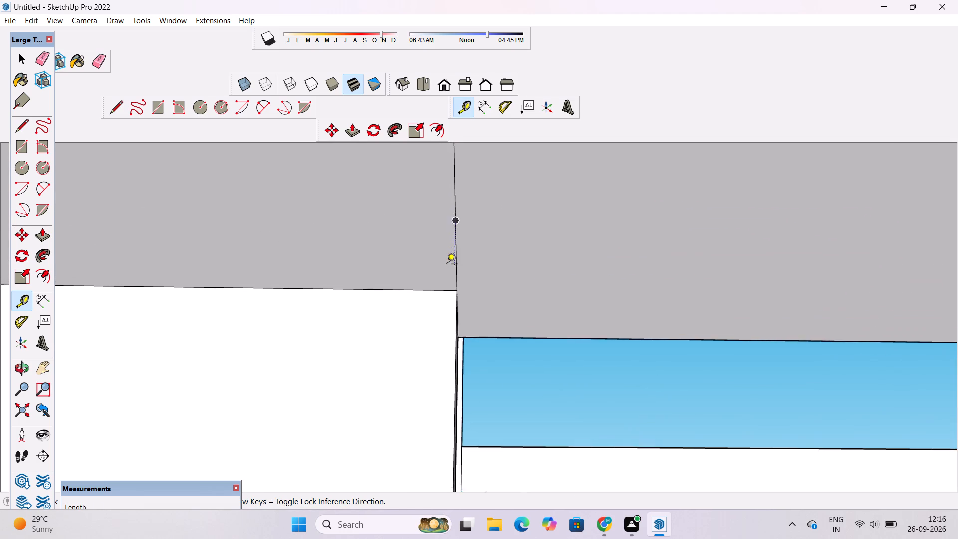
scroll(447, 265, "up", 2)
left_click(462, 284)
scroll(350, 276, "down", 13)
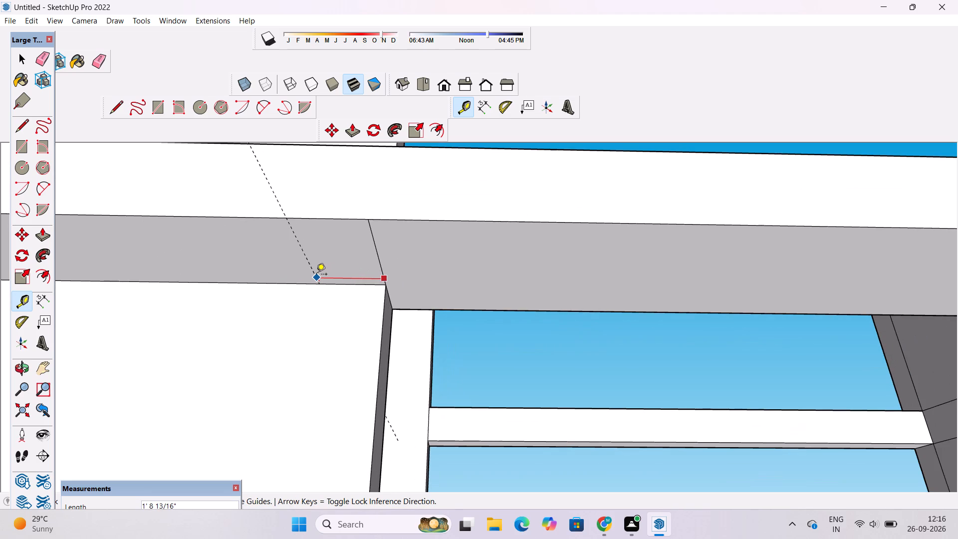
type("1.5'")
key("Return")
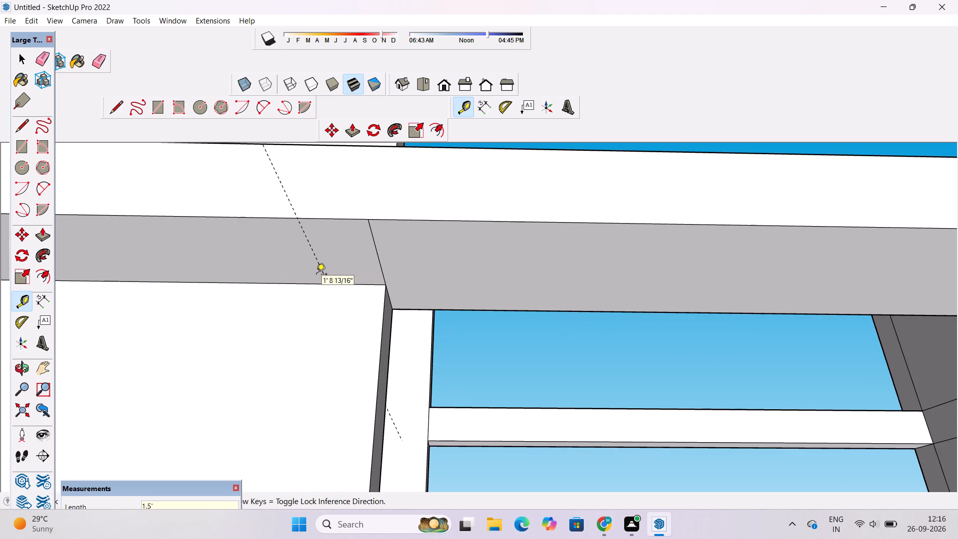
Draw a 3' line along the guide across the beam's underside, from the wall face to the front edge.
scroll(316, 275, "down", 16)
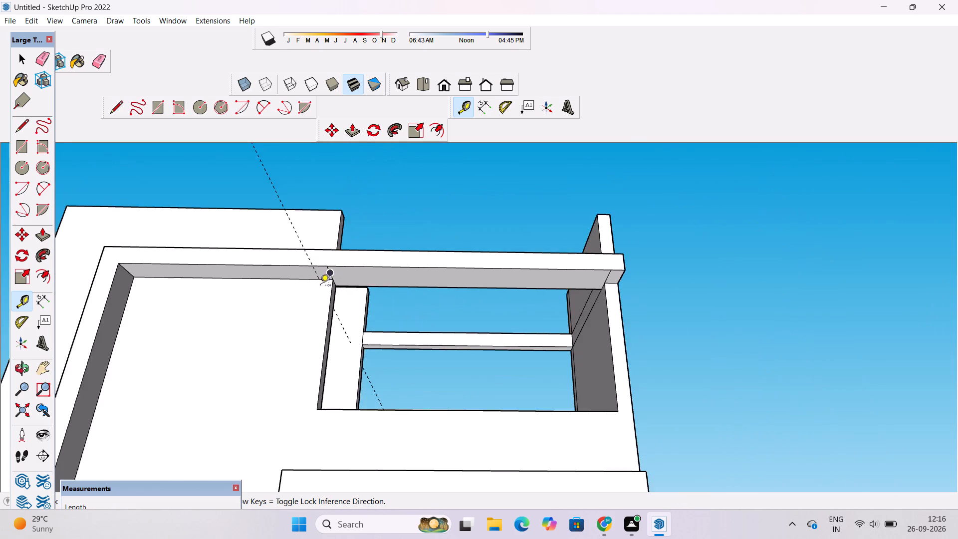
scroll(320, 286, "up", 8)
scroll(319, 270, "down", 9)
scroll(409, 269, "up", 3)
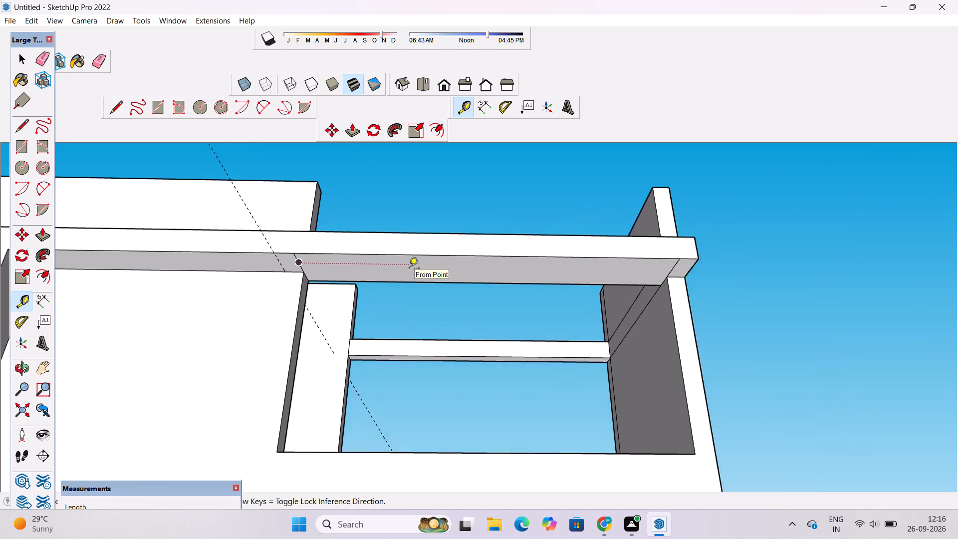
scroll(409, 269, "up", 1)
key("l")
scroll(268, 269, "up", 12)
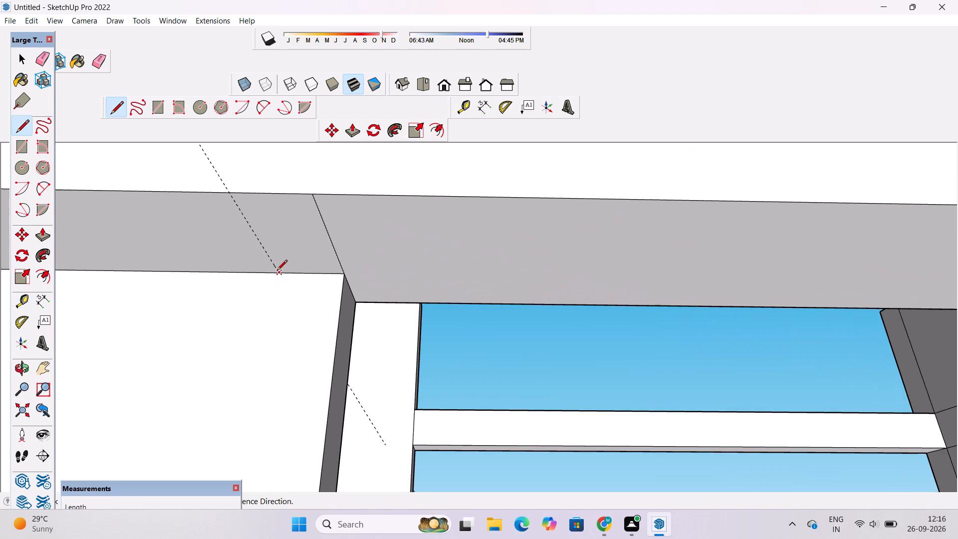
double_click(278, 273)
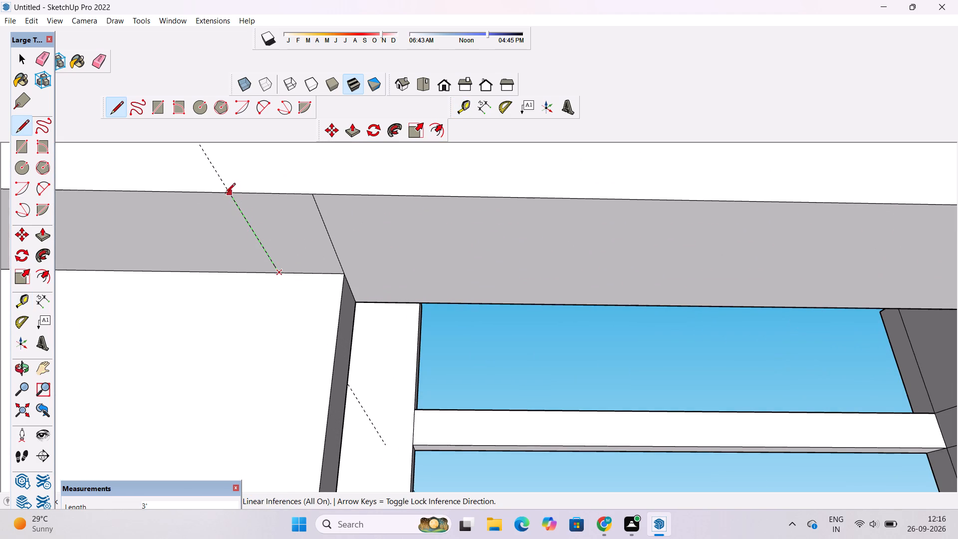
left_click(225, 192)
Erase the guide line that crosses the front beam.
key("space")
scroll(321, 251, "down", 7)
key("e")
key("e")
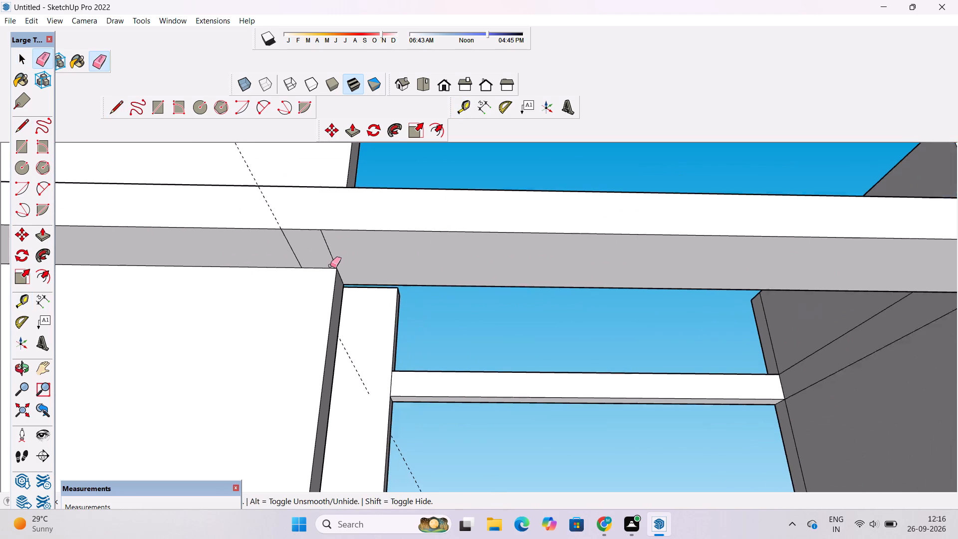
scroll(330, 266, "down", 1)
left_click(277, 208)
scroll(346, 247, "down", 1)
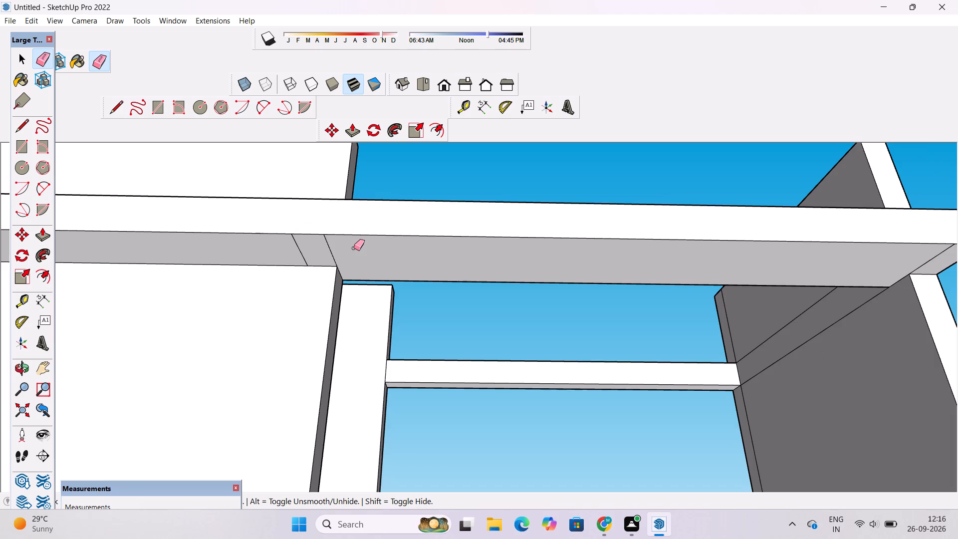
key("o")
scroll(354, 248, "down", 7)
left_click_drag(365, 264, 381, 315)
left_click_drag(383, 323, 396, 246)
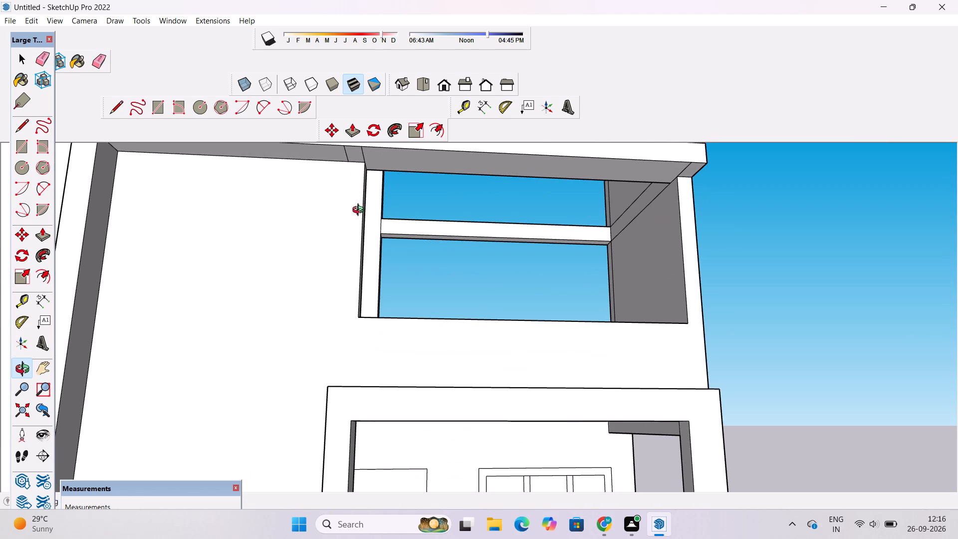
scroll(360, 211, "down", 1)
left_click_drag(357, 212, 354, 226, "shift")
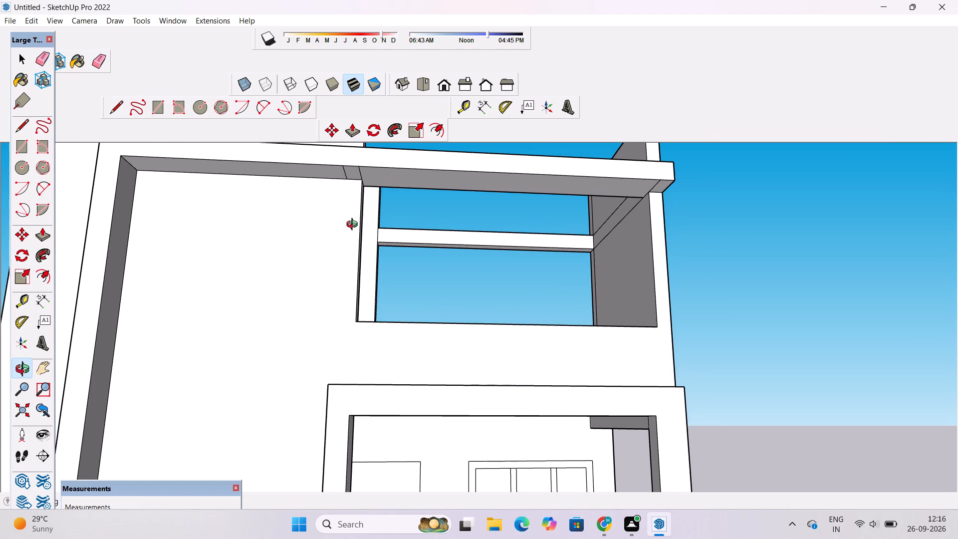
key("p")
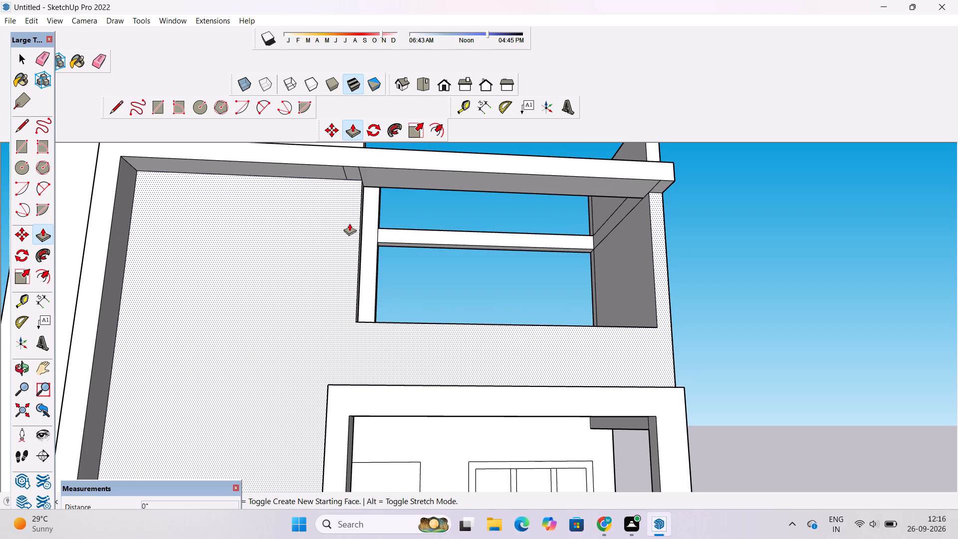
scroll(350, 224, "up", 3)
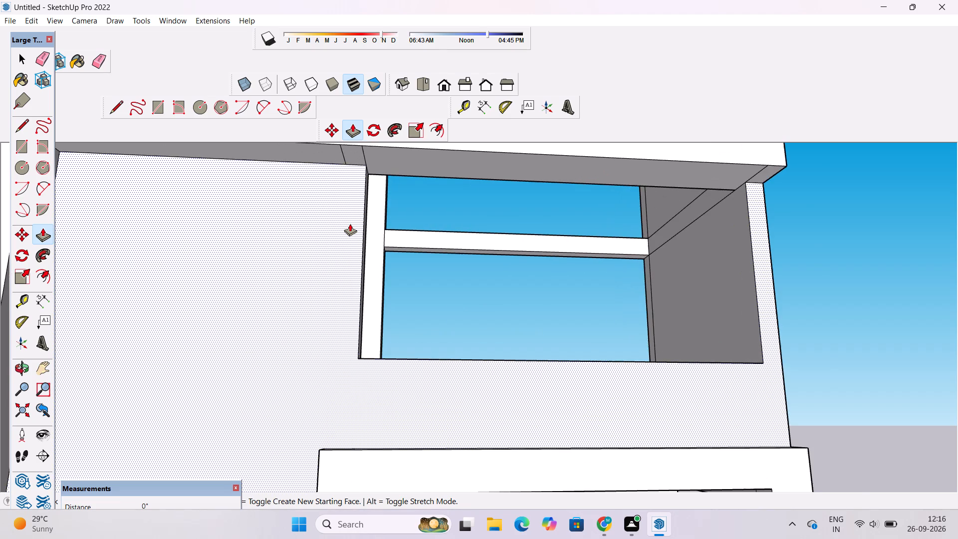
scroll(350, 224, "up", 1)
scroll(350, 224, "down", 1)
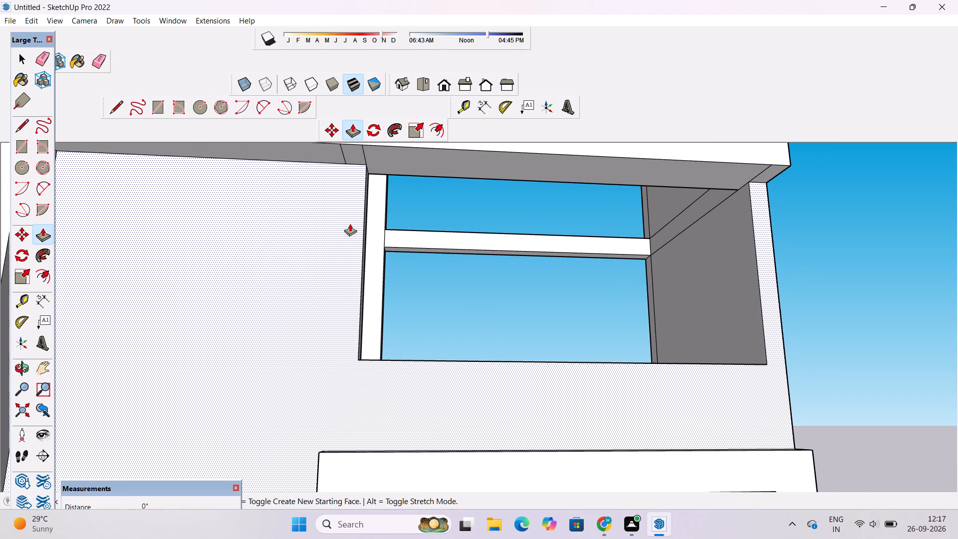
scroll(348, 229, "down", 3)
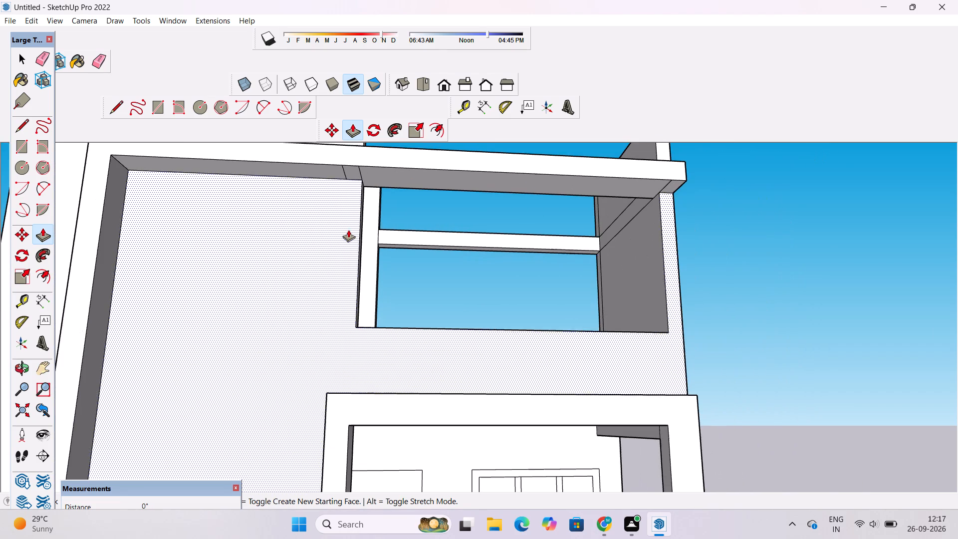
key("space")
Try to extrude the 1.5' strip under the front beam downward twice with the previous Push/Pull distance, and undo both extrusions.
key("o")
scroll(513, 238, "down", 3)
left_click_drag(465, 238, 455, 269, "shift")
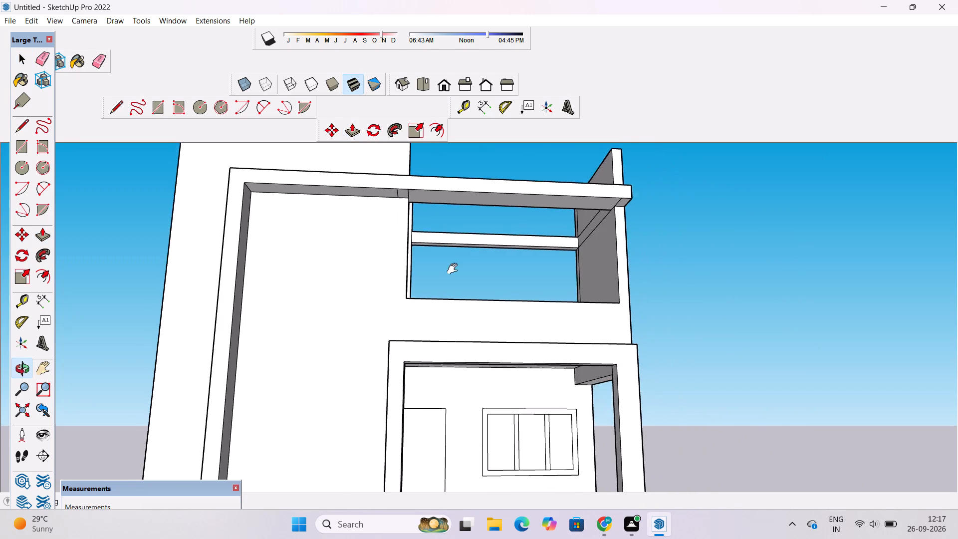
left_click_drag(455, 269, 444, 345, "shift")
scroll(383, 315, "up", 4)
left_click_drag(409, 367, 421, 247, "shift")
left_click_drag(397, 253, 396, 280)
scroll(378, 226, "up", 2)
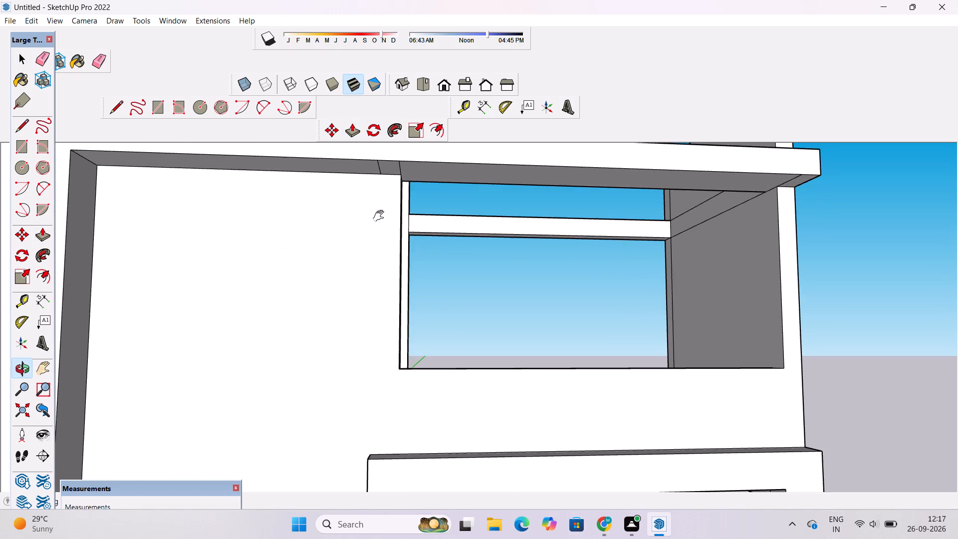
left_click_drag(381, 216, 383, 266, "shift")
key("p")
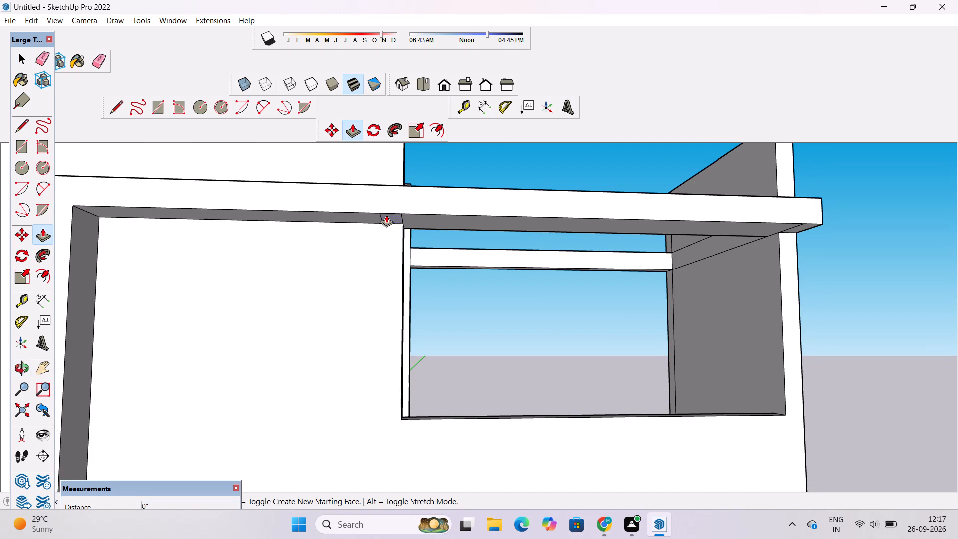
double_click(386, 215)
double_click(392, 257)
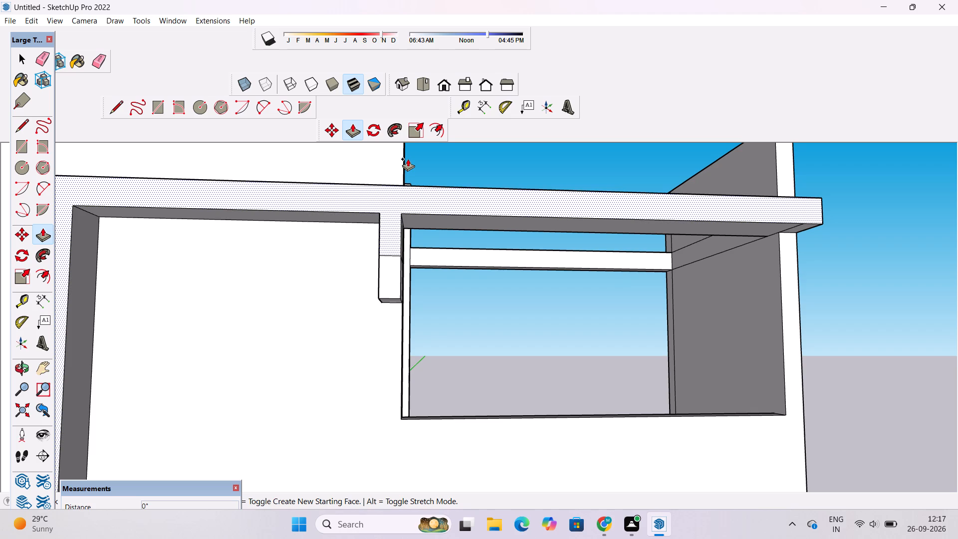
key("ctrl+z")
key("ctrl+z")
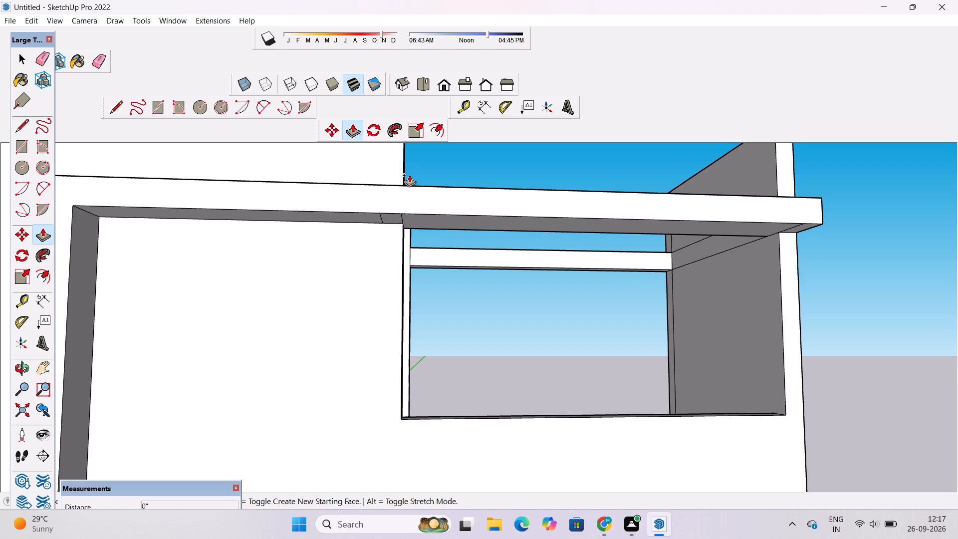
Extrude the 1.5' strip under the front beam downward 15' to form the vertical member beside the opening.
left_click(395, 218)
scroll(392, 249, "down", 3)
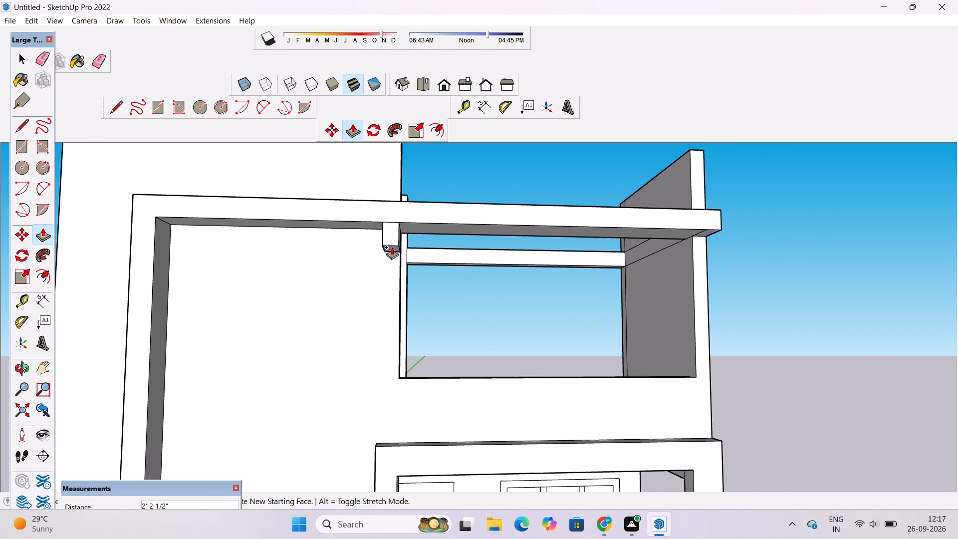
key("o")
left_click_drag(395, 249, 413, 320)
left_click_drag(413, 320, 419, 224)
scroll(419, 222, "up", 1)
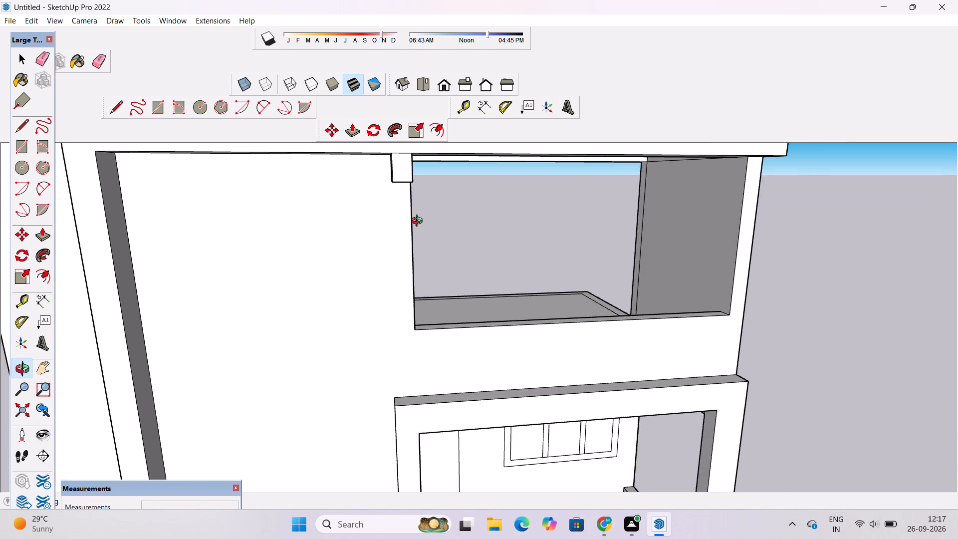
scroll(419, 222, "up", 1)
left_click_drag(419, 222, 383, 239, "shift")
scroll(382, 240, "up", 2)
scroll(382, 240, "down", 3)
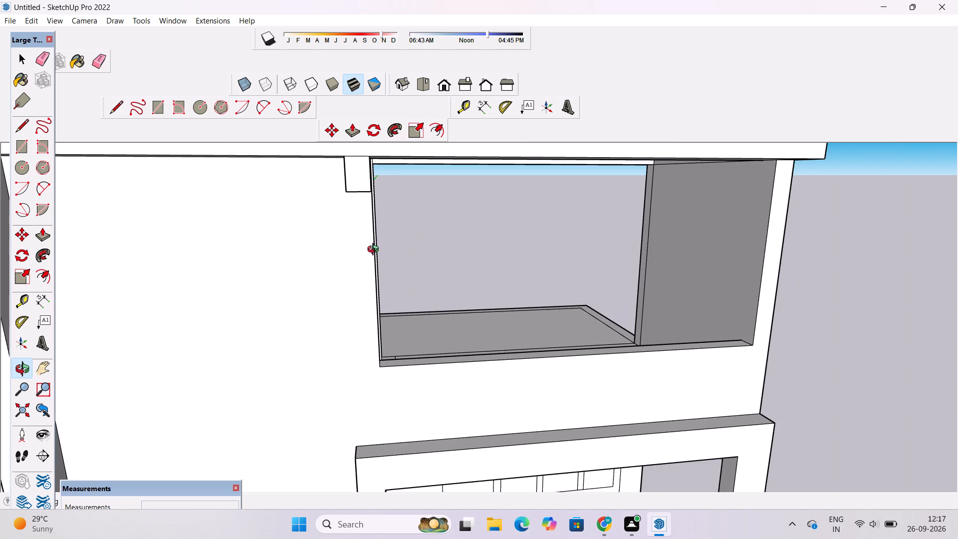
left_click_drag(375, 251, 383, 248)
key("p")
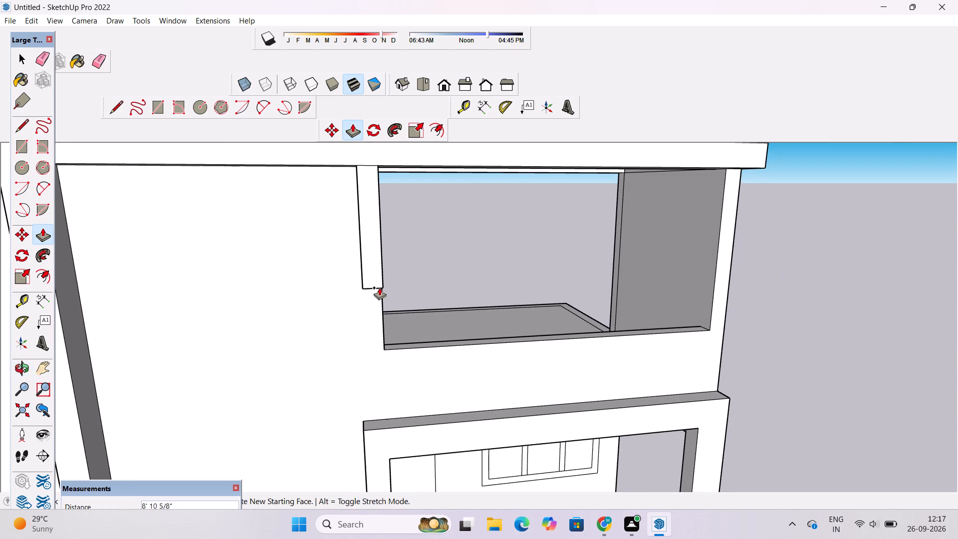
scroll(385, 352, "up", 3)
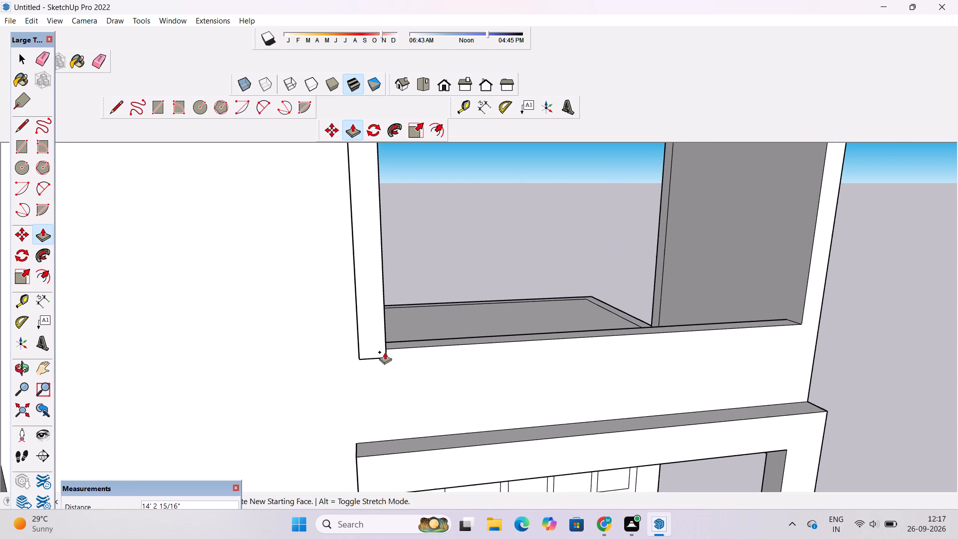
scroll(385, 352, "up", 5)
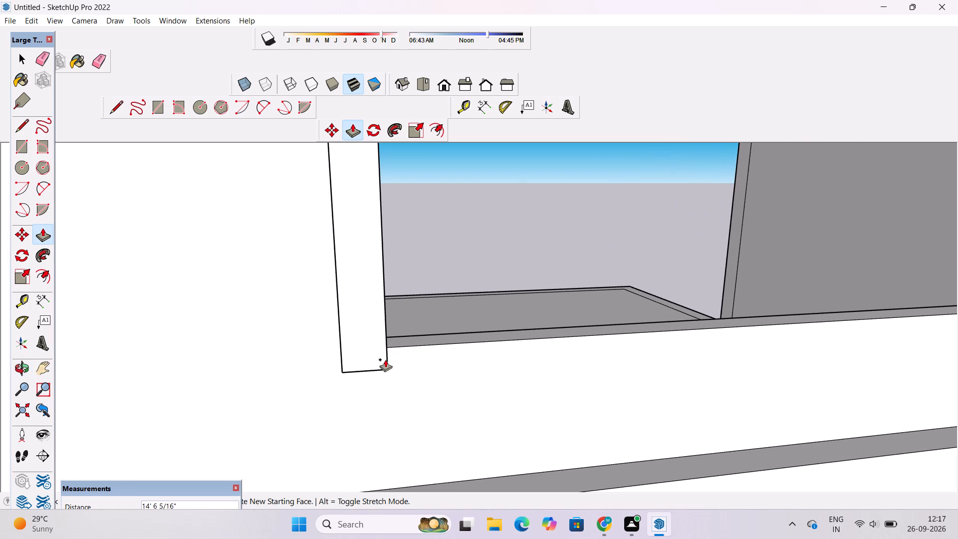
type("15'")
key("Return")
Examine the new vertical member and the upper front facade up close and from several sides.
scroll(385, 359, "down", 3)
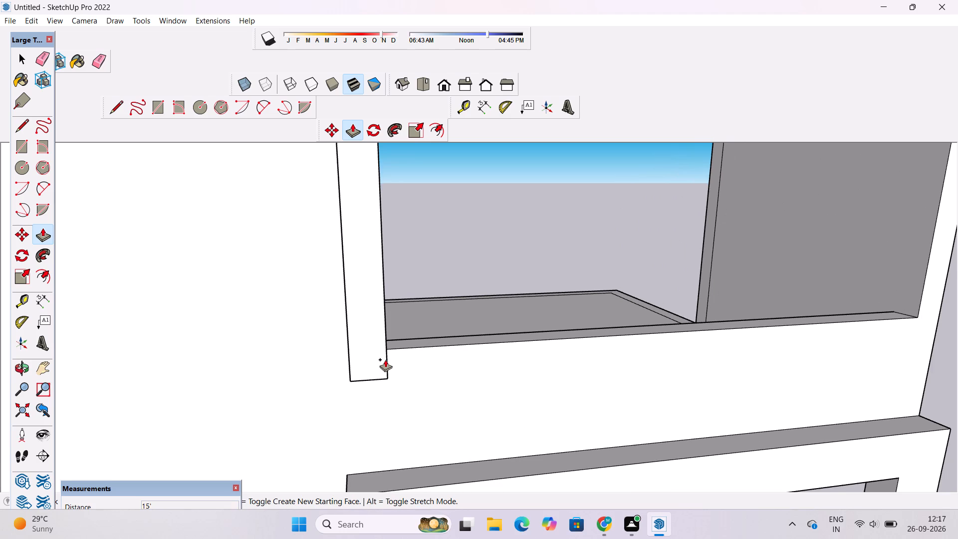
scroll(385, 359, "down", 1)
scroll(385, 359, "up", 3)
scroll(385, 359, "down", 4)
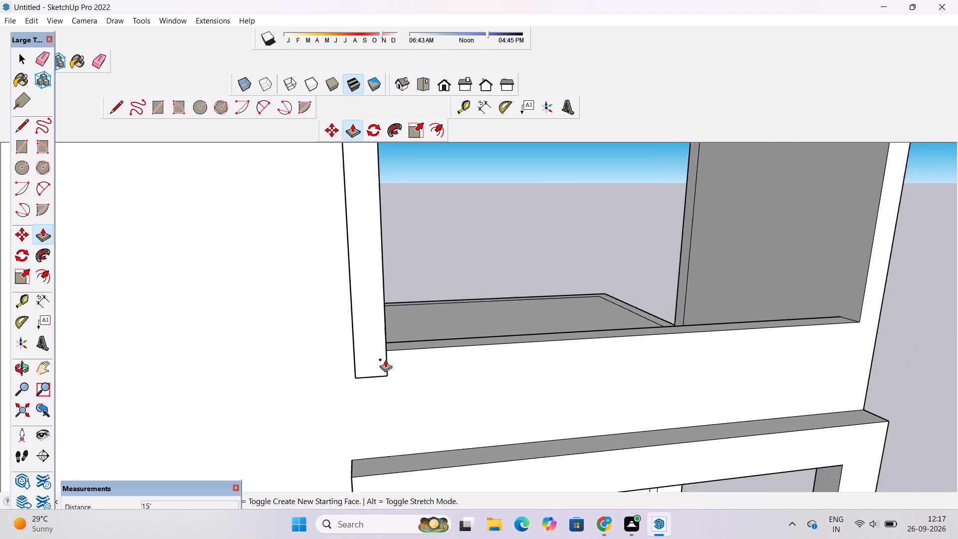
scroll(385, 359, "up", 4)
scroll(385, 359, "down", 3)
key("o")
left_click_drag(476, 359, 356, 293)
scroll(283, 284, "down", 3)
left_click_drag(251, 301, 265, 363)
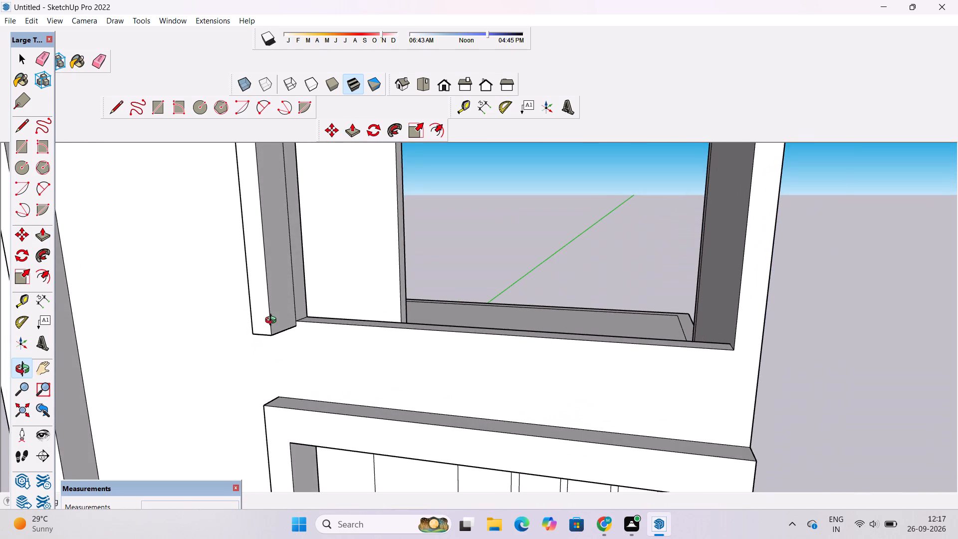
scroll(273, 321, "up", 1)
scroll(273, 321, "down", 3)
left_click_drag(254, 326, 444, 321)
scroll(441, 316, "down", 5)
left_click_drag(434, 314, 379, 315, "shift")
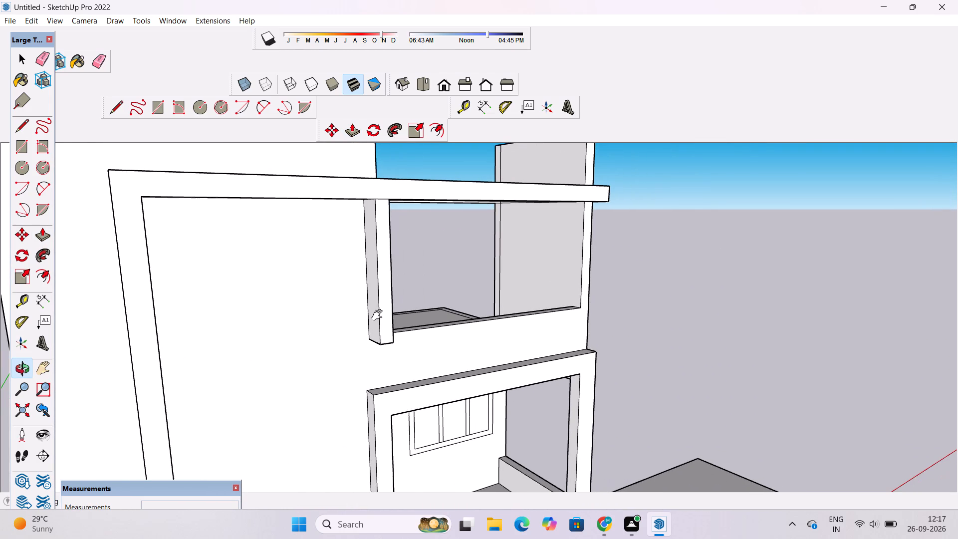
scroll(379, 315, "down", 7)
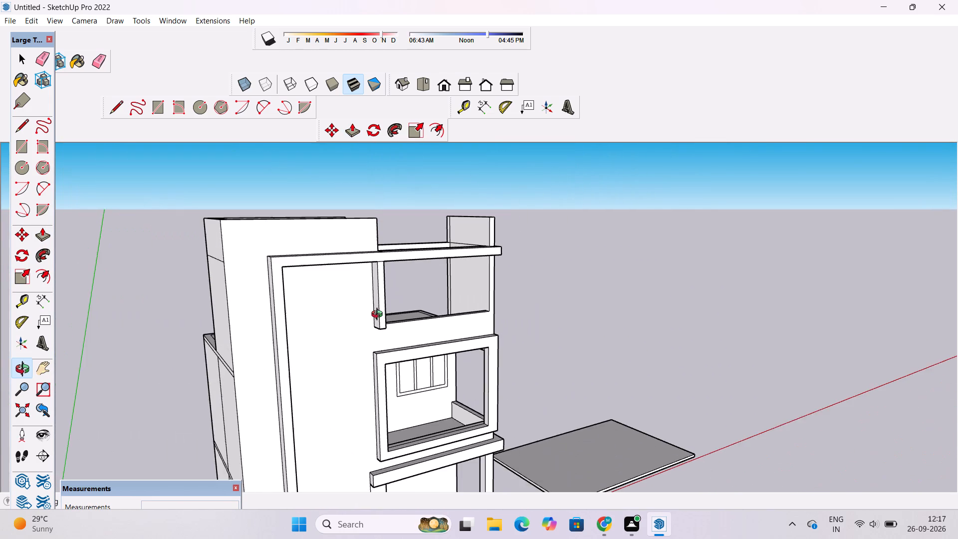
scroll(379, 315, "down", 6)
left_click(380, 315, "shift")
scroll(378, 318, "down", 4)
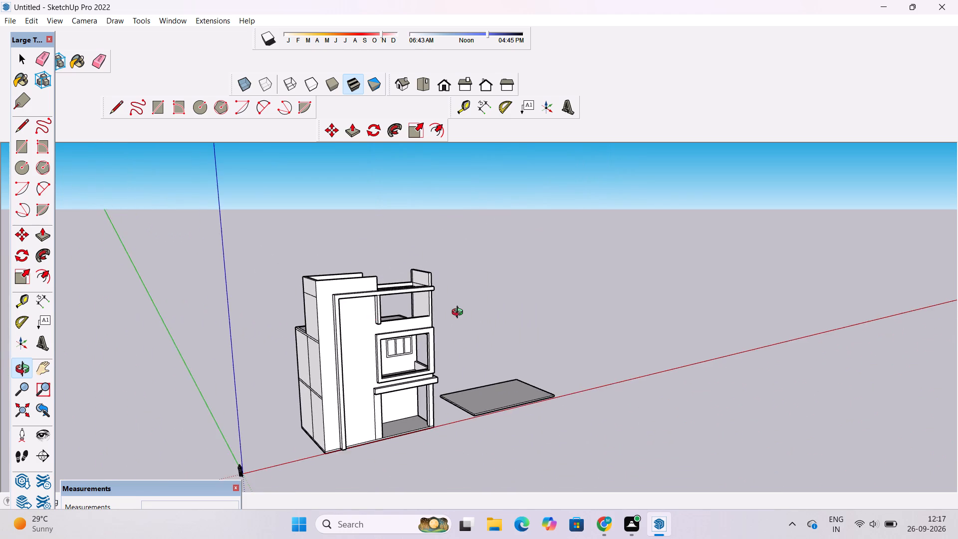
scroll(460, 313, "up", 4)
left_click_drag(415, 309, 359, 313)
left_click(356, 313)
left_click_drag(368, 329, 347, 263)
scroll(376, 305, "up", 5)
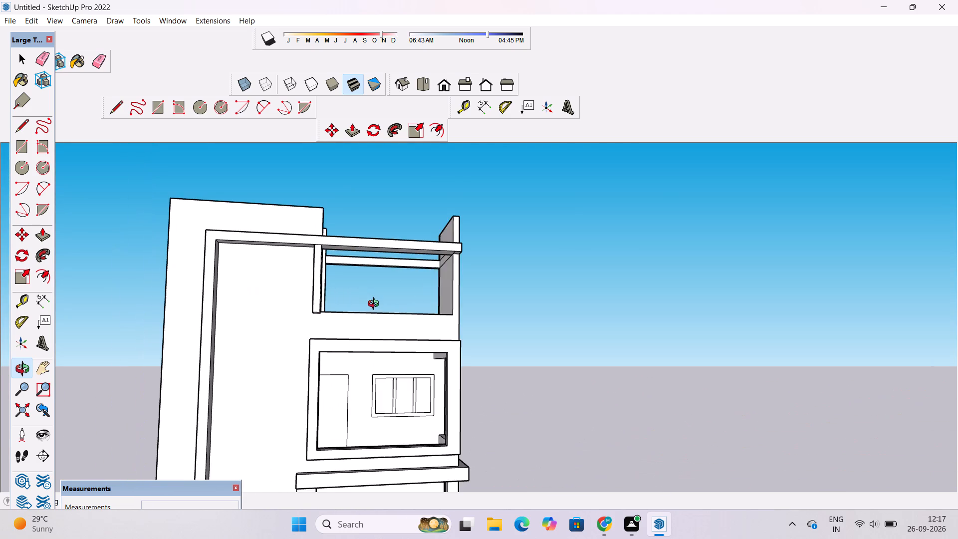
left_click_drag(376, 306, 350, 308)
left_click(350, 308)
scroll(350, 308, "down", 3)
scroll(367, 304, "up", 4)
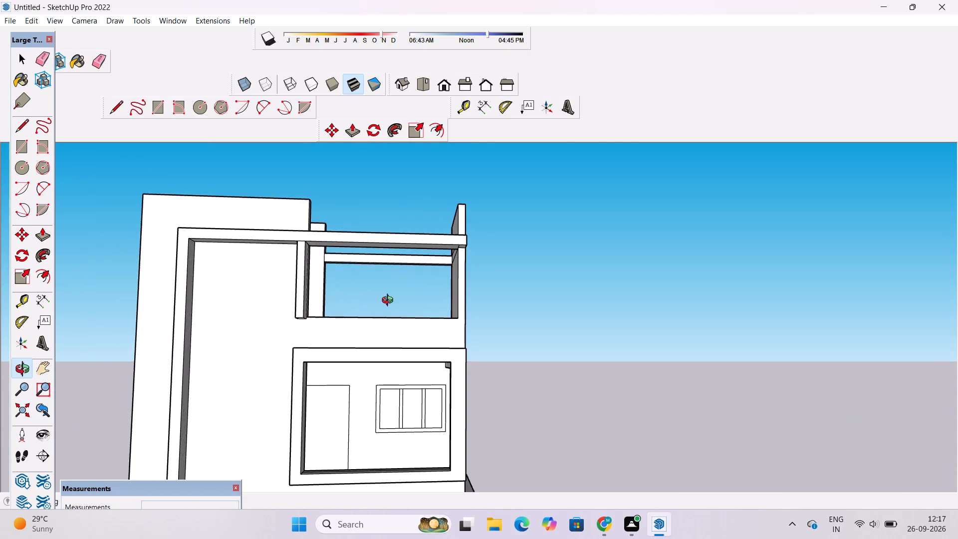
scroll(435, 279, "up", 3)
scroll(474, 246, "up", 3)
left_click_drag(474, 246, 472, 251, "shift")
left_click(472, 251, "shift")
scroll(476, 249, "up", 3)
left_click_drag(468, 243, 569, 270)
left_click(569, 270)
scroll(498, 233, "down", 3)
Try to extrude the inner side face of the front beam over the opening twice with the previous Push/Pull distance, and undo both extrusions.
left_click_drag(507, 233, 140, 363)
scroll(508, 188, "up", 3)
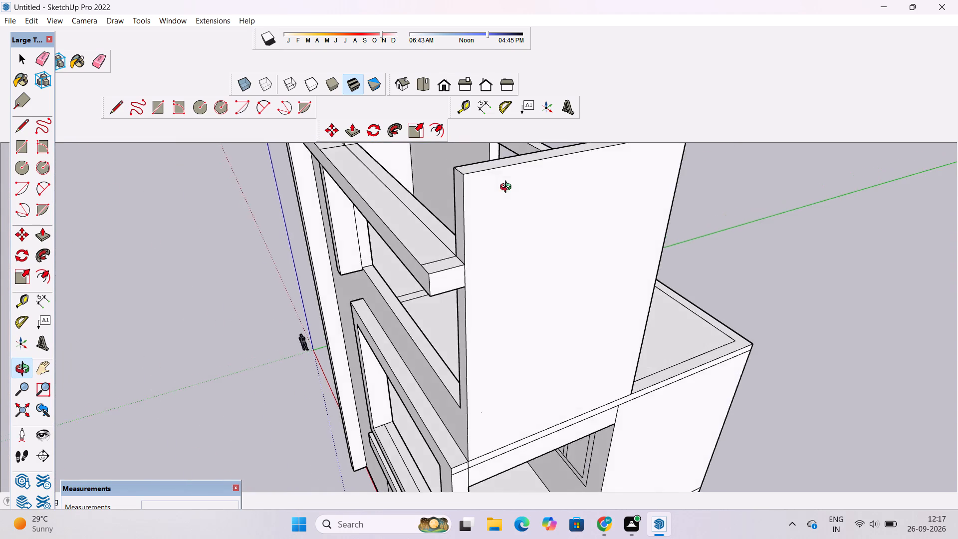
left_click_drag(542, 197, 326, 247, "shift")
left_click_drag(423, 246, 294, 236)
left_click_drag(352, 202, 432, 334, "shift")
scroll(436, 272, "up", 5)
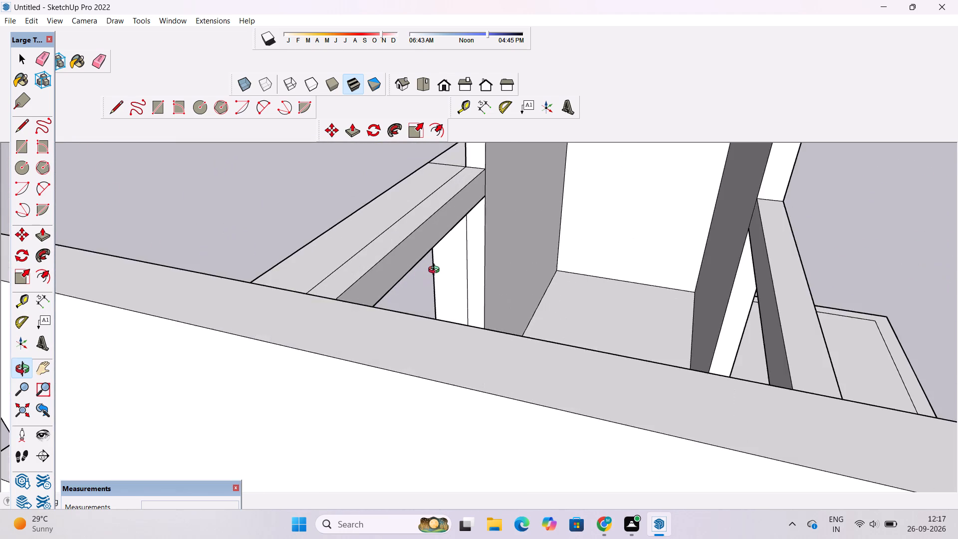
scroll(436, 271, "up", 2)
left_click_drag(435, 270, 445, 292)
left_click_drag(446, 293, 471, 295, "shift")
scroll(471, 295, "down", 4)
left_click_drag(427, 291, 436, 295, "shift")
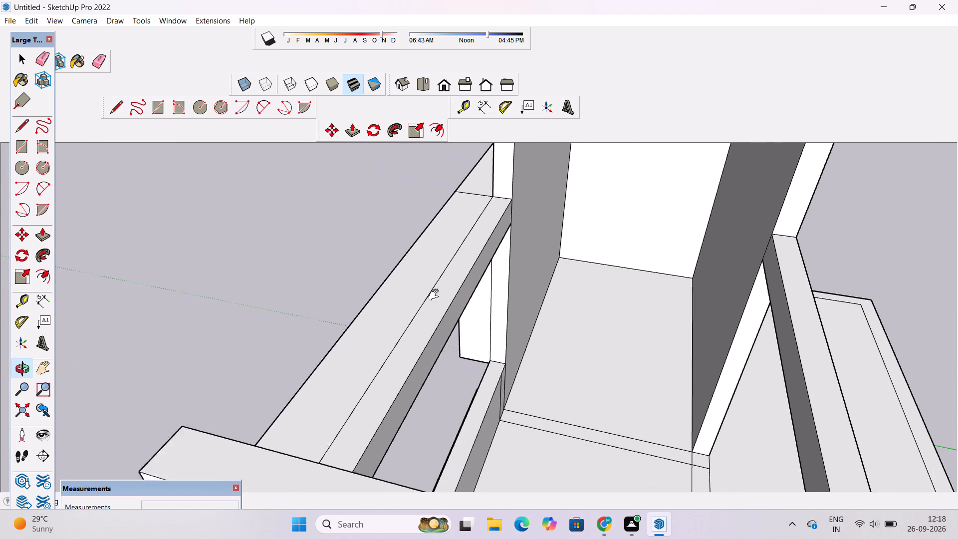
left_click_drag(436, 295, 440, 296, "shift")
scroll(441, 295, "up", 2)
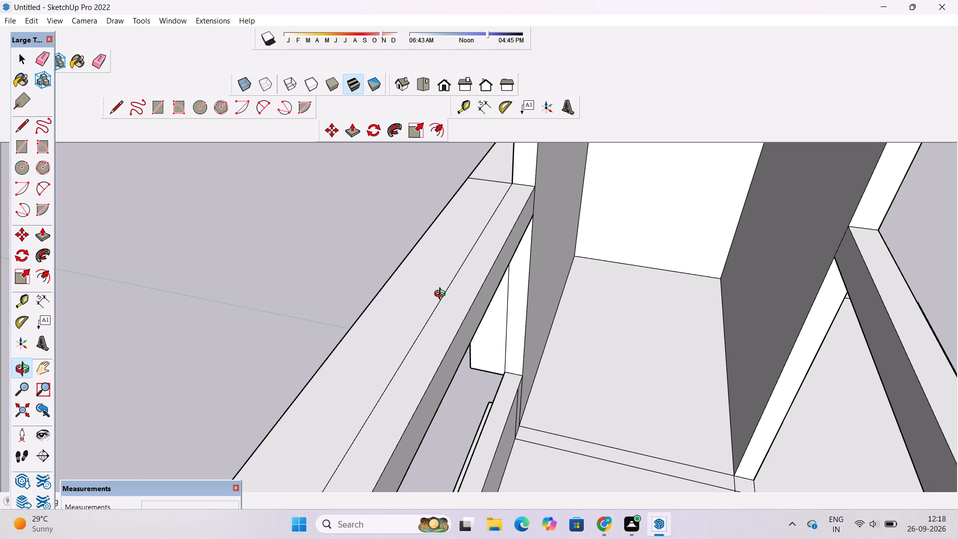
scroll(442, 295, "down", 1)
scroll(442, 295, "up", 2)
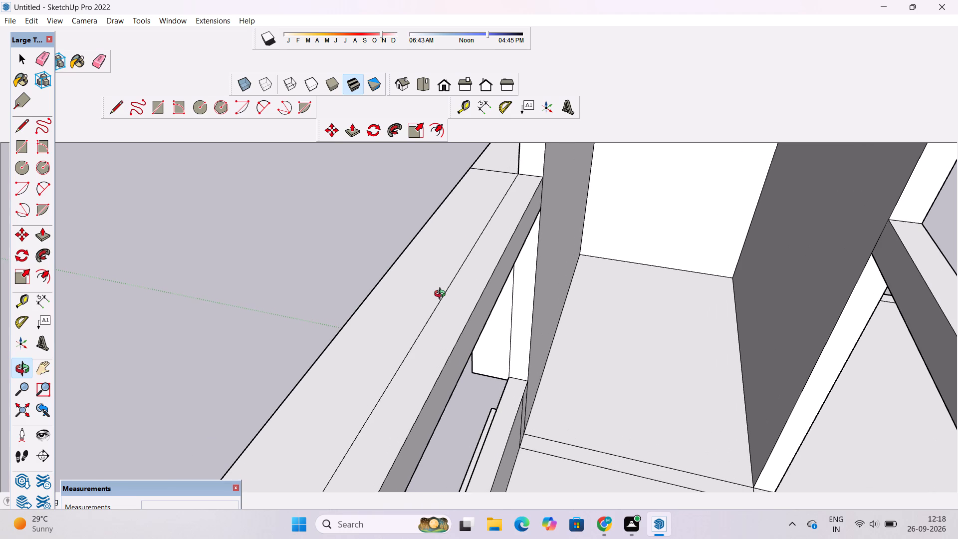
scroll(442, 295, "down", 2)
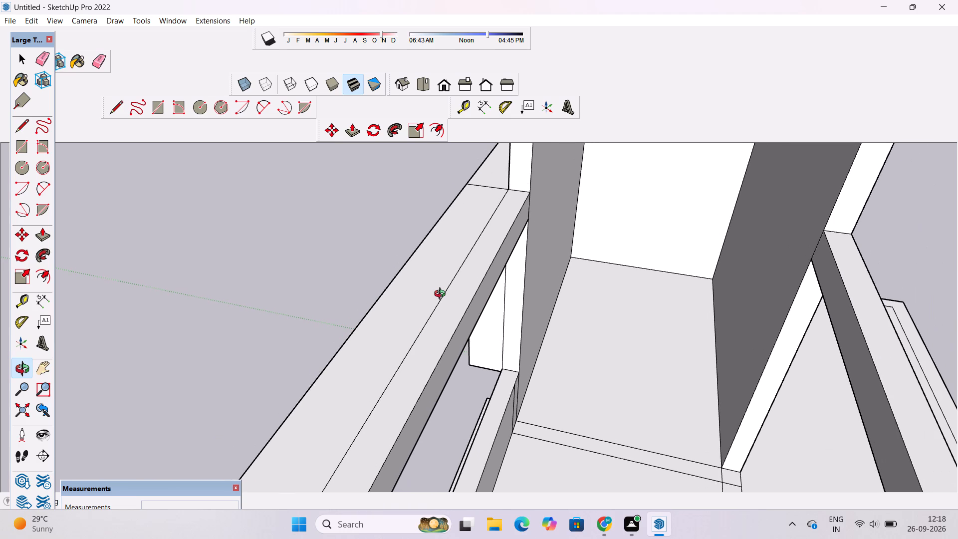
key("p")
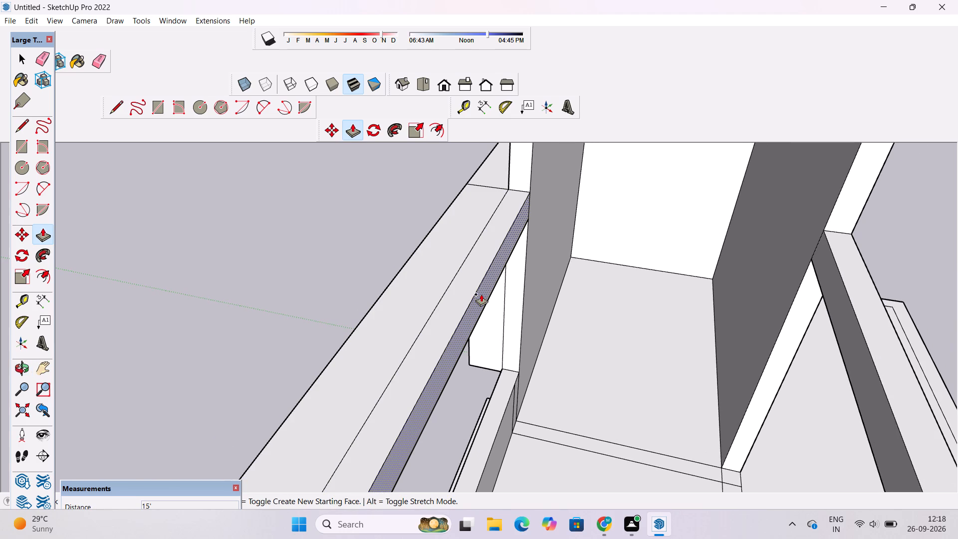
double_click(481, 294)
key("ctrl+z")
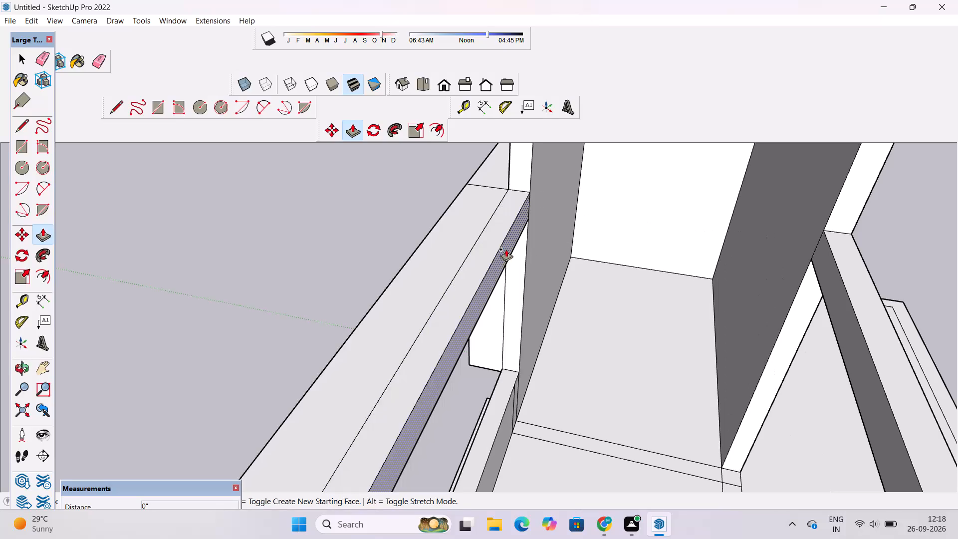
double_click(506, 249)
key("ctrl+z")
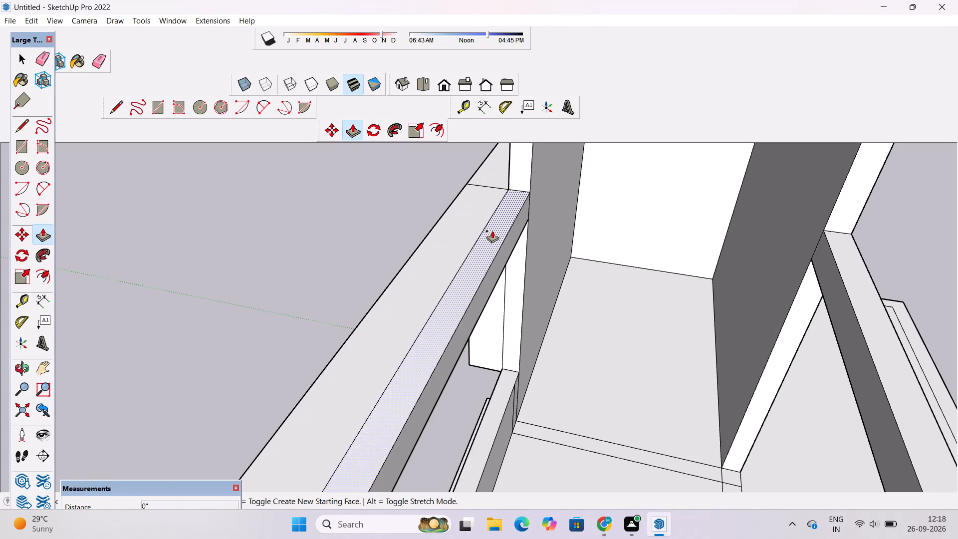
Push the front beam's inner side face back 1' 6" to the lengthwise line on its top, above the opening.
scroll(491, 231, "down", 4)
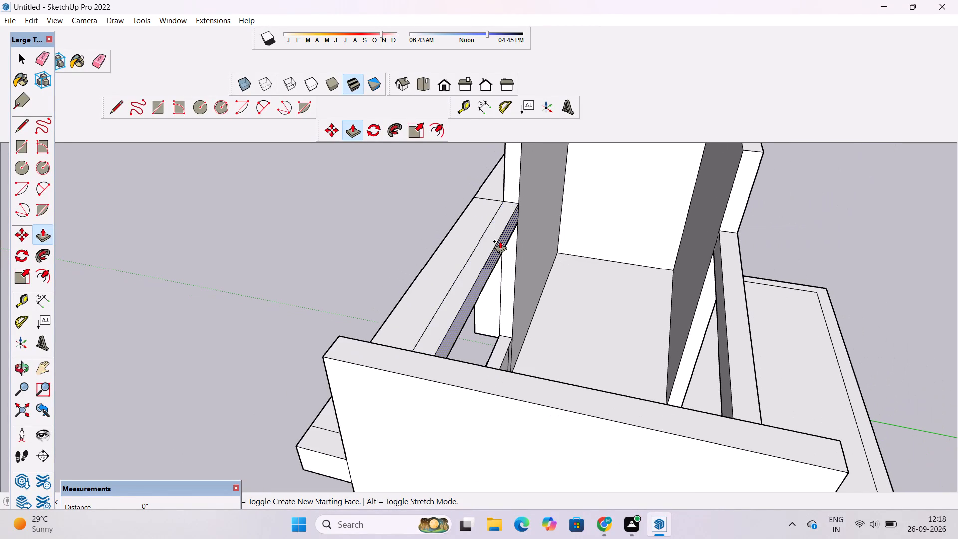
scroll(515, 252, "down", 1)
scroll(601, 242, "up", 4)
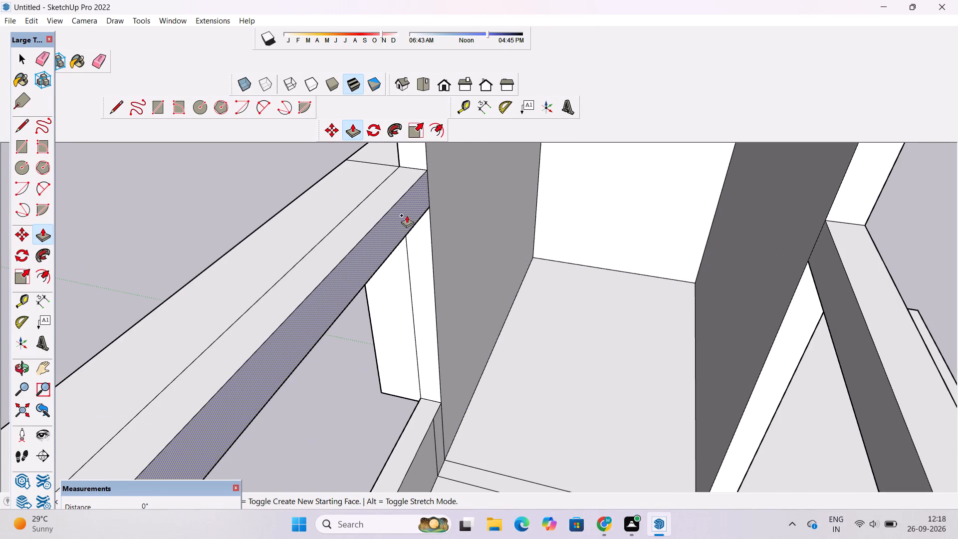
left_click(419, 189)
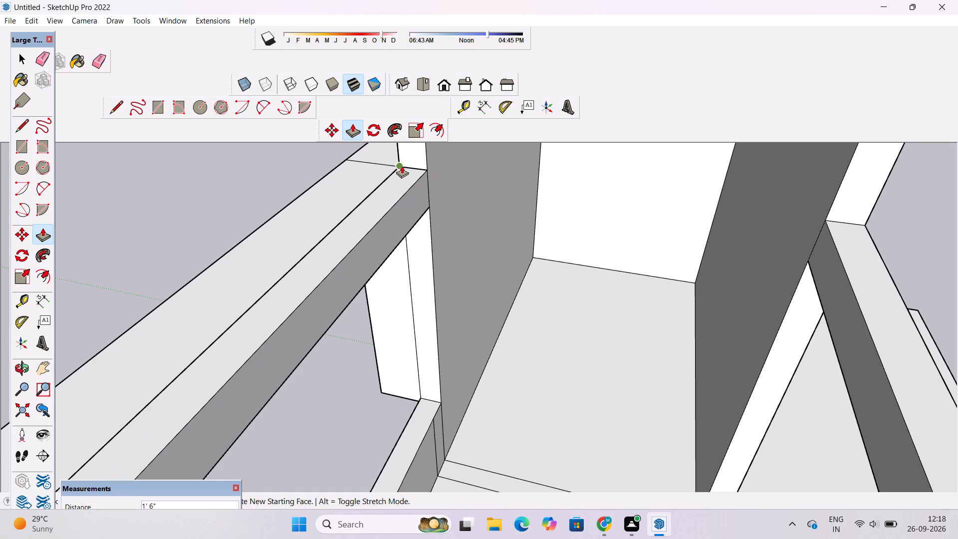
left_click(402, 166)
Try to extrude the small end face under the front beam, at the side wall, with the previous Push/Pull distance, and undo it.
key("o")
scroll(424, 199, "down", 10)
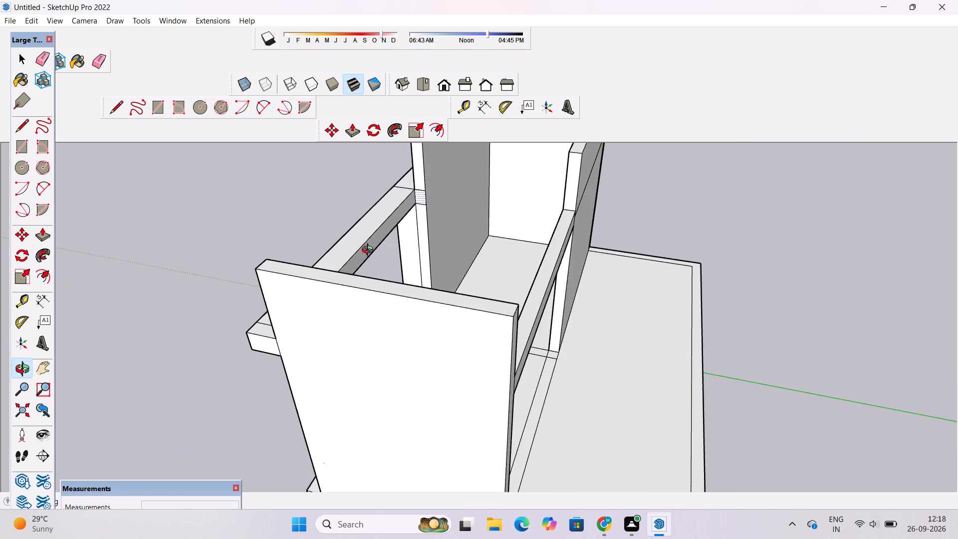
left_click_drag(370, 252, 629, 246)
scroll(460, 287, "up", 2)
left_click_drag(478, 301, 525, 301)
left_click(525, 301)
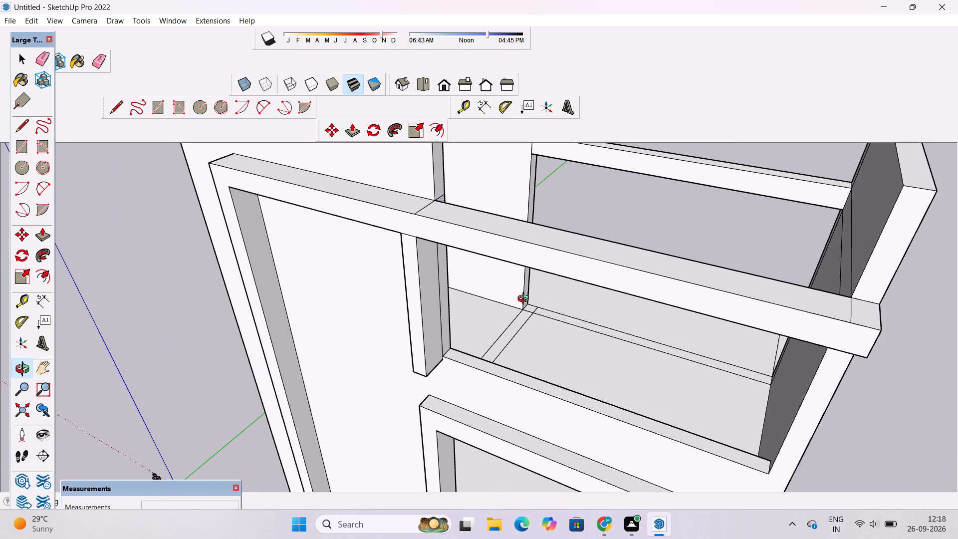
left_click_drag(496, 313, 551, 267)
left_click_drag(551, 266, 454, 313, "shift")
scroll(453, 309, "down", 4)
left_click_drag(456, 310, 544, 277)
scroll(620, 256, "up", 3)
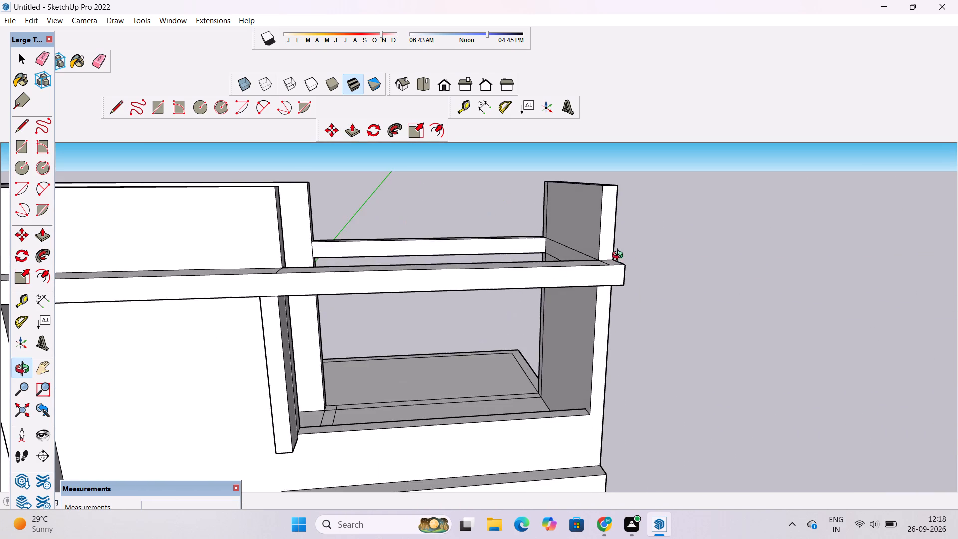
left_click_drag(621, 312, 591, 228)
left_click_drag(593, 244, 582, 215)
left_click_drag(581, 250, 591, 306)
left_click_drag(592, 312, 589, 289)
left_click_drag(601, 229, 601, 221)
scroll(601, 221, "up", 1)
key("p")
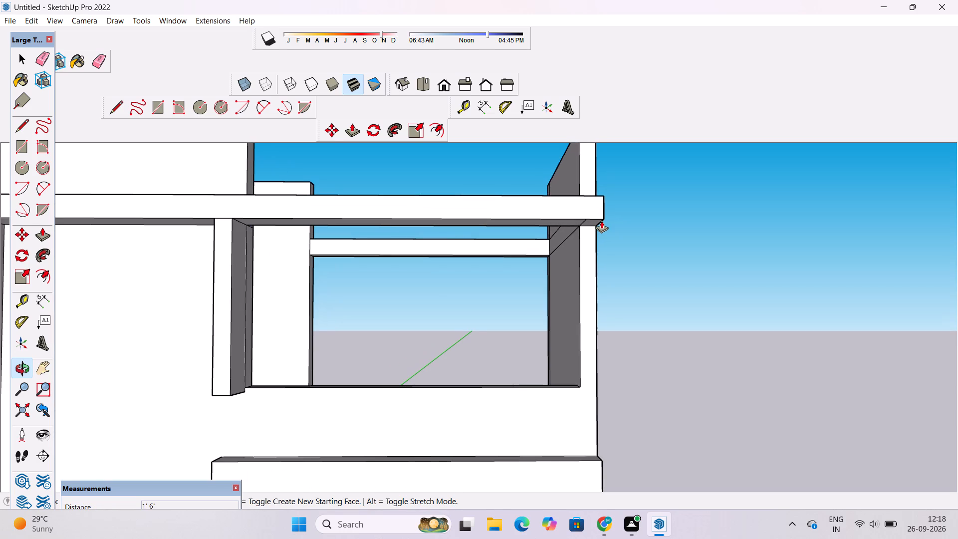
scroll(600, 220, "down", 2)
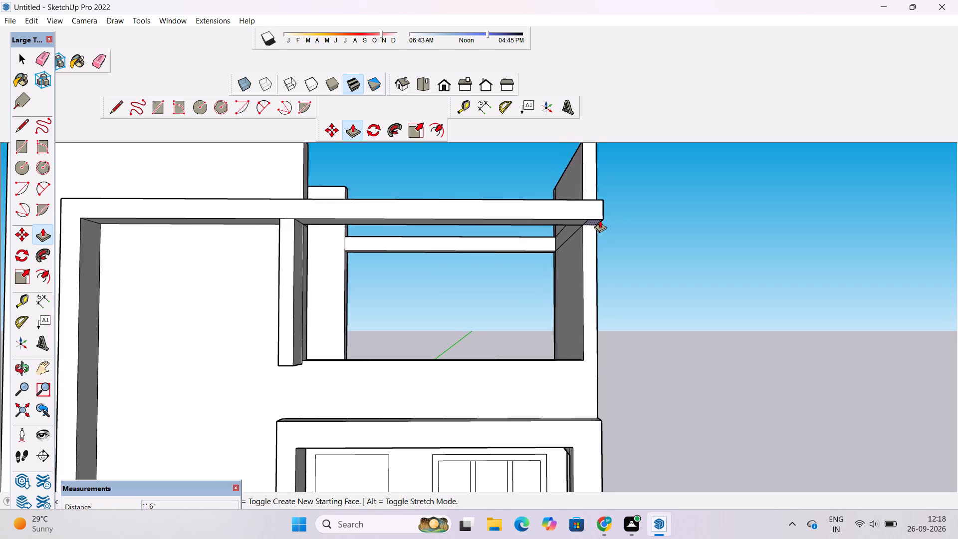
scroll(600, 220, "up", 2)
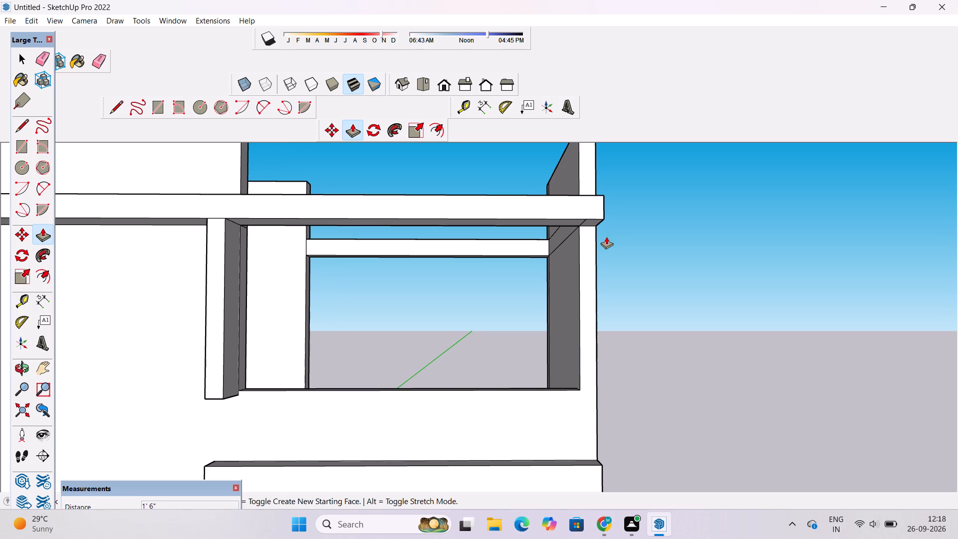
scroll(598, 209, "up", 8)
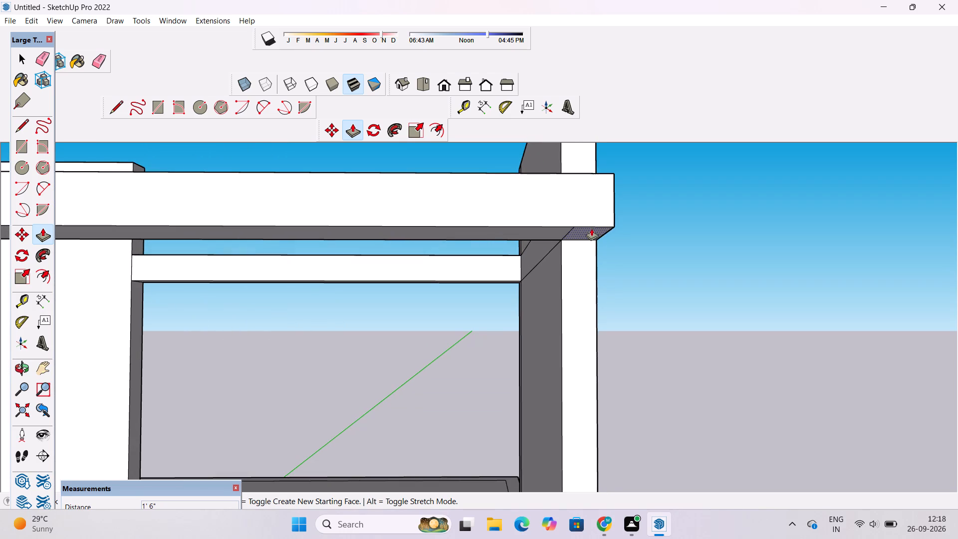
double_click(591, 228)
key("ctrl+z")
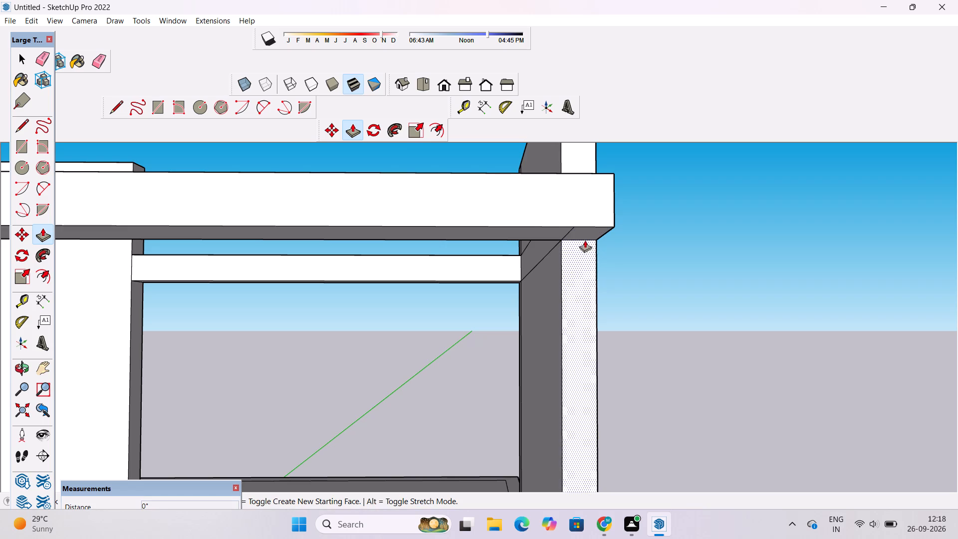
Extrude the small end face under the front beam, at the side wall, 15' down to the bottom of the opposite vertical member.
left_click(585, 235)
scroll(577, 273, "down", 5)
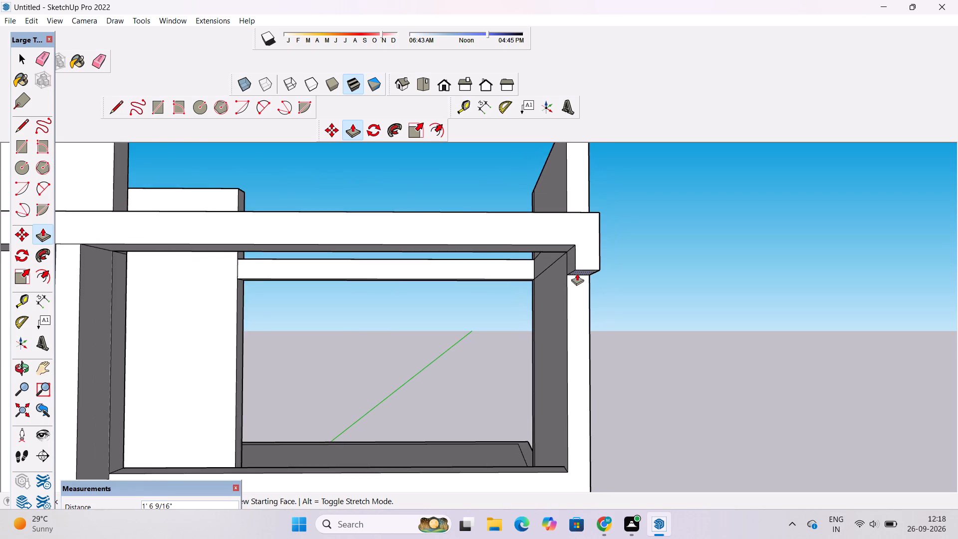
scroll(577, 273, "down", 1)
key("o")
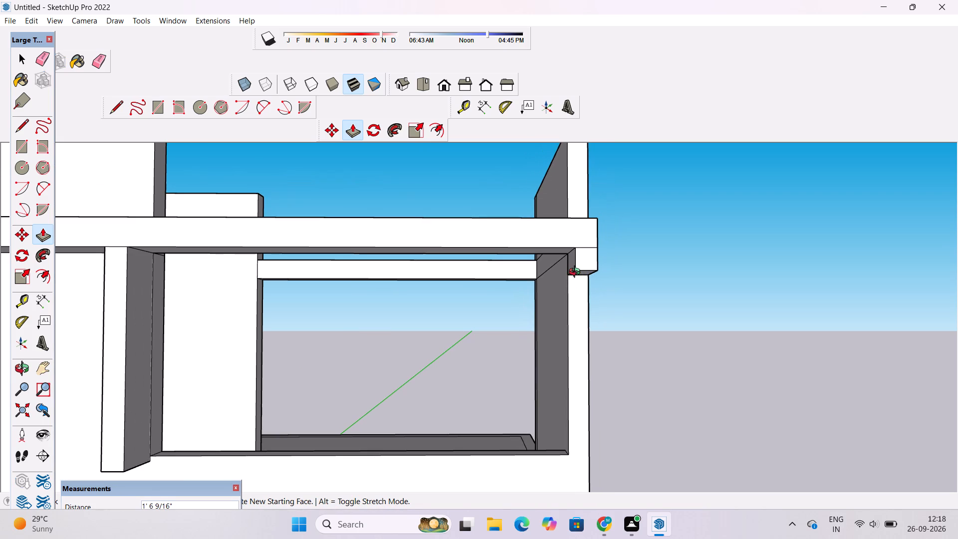
left_click_drag(577, 273, 589, 326)
left_click_drag(589, 326, 592, 300)
scroll(613, 270, "up", 2)
left_click_drag(625, 324, 641, 251, "shift")
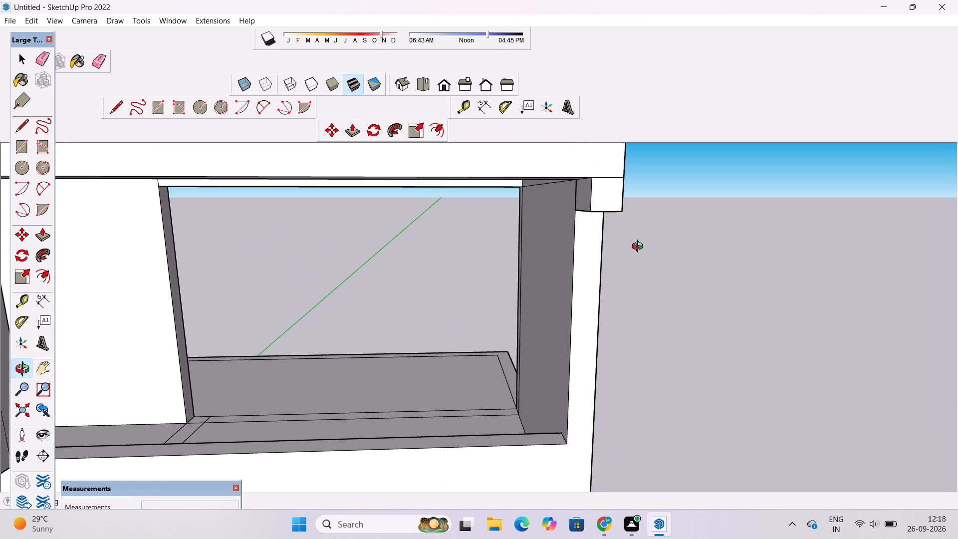
scroll(640, 248, "up", 2)
left_click_drag(638, 248, 609, 241)
left_click_drag(531, 249, 625, 238, "shift")
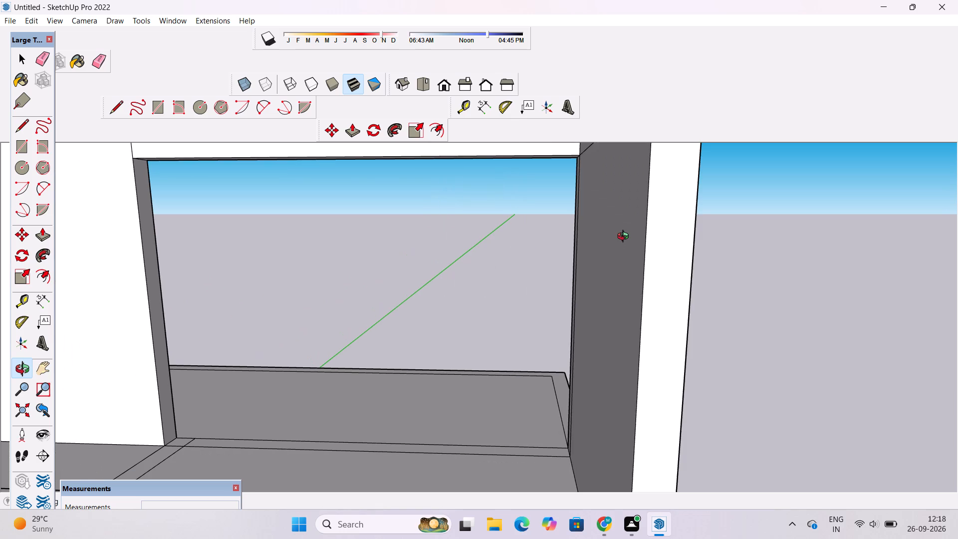
scroll(618, 235, "down", 2)
scroll(618, 235, "up", 2)
scroll(618, 235, "down", 5)
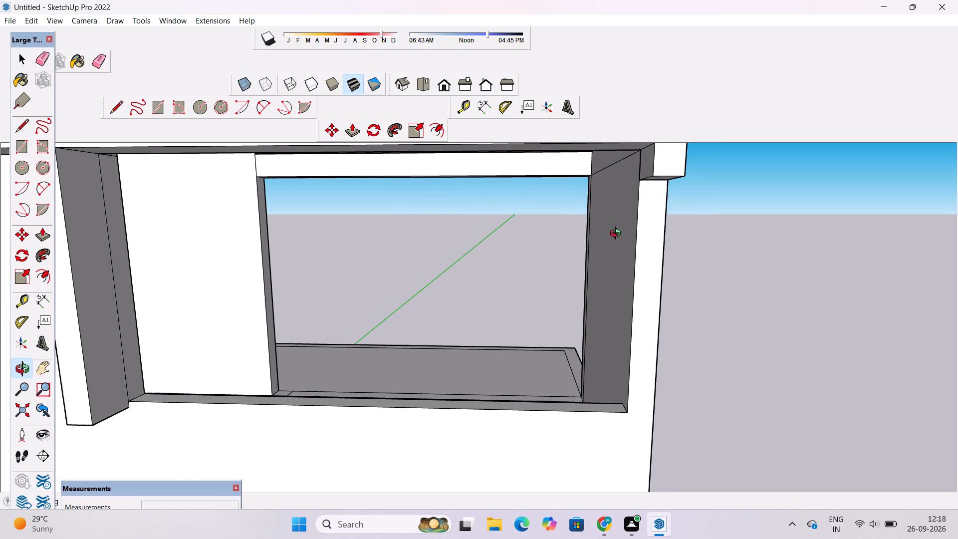
scroll(618, 235, "down", 1)
scroll(617, 239, "up", 3)
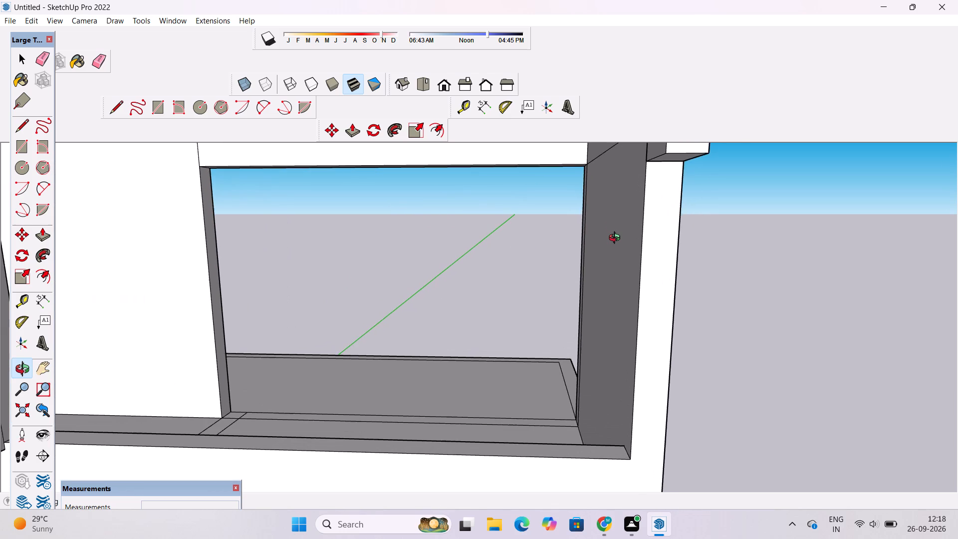
scroll(617, 239, "up", 2)
left_click_drag(617, 239, 617, 267, "shift")
scroll(617, 266, "down", 3)
scroll(617, 269, "up", 1)
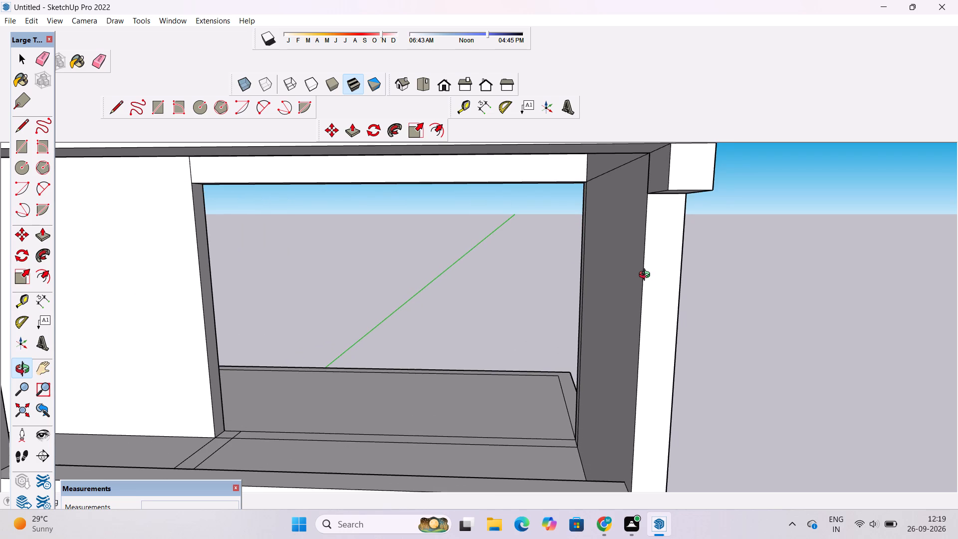
scroll(655, 270, "down", 3)
left_click_drag(663, 274, 660, 180)
left_click(660, 180)
left_click_drag(660, 179, 663, 225, "shift")
scroll(663, 225, "down", 4)
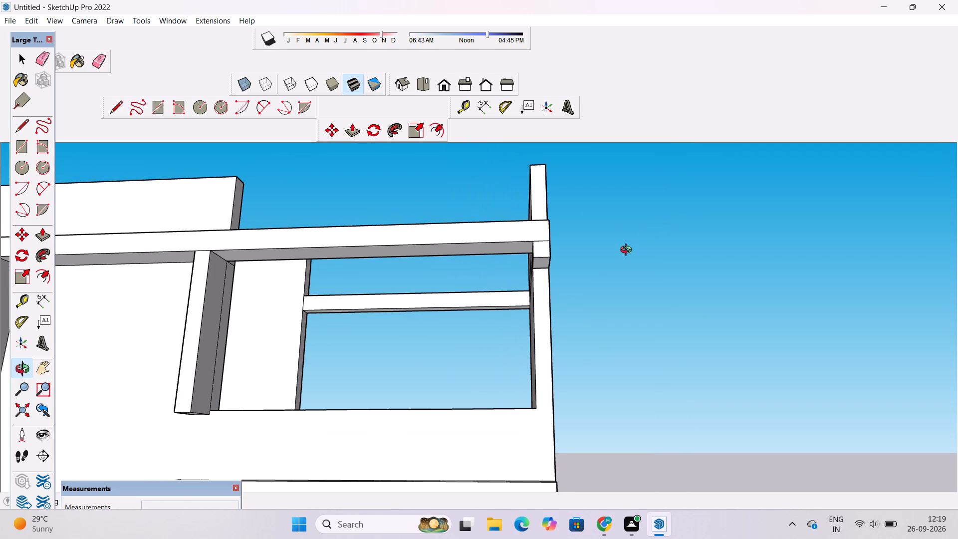
left_click_drag(473, 272, 530, 297)
left_click_drag(531, 301, 545, 279, "shift")
scroll(545, 264, "up", 3)
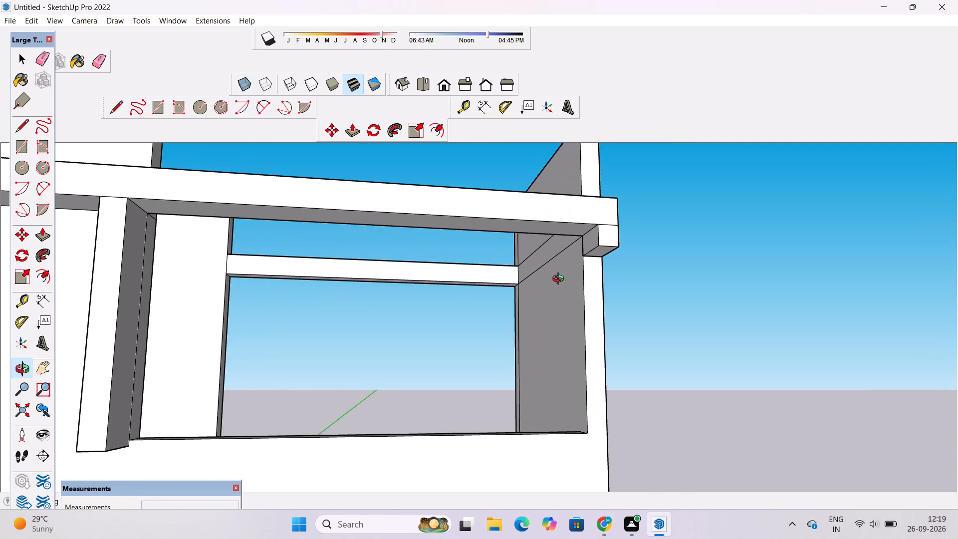
left_click_drag(568, 289, 598, 259)
key("p")
scroll(635, 245, "down", 2)
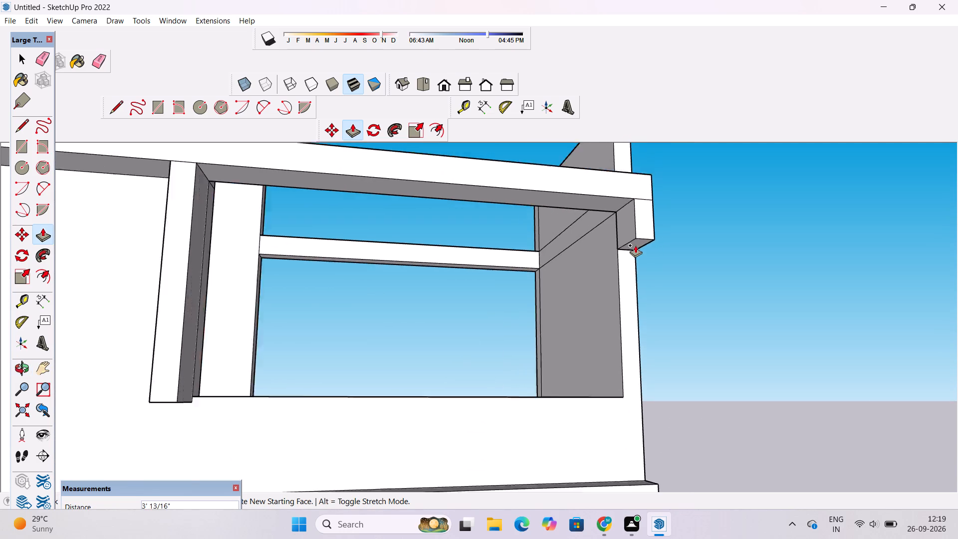
scroll(635, 245, "down", 6)
key("o")
left_click_drag(620, 313, 605, 425)
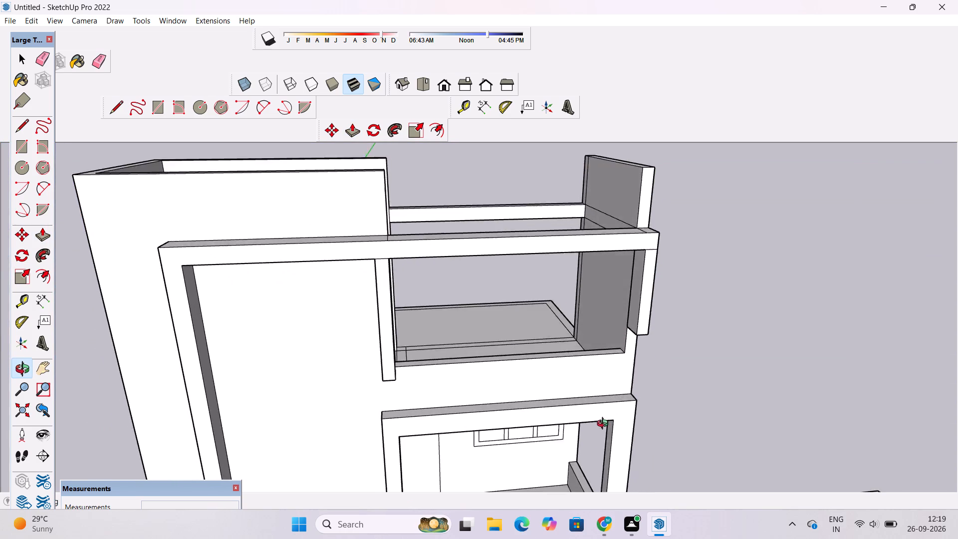
left_click_drag(605, 425, 604, 425)
left_click(604, 425)
left_click_drag(604, 425, 596, 371)
scroll(556, 330, "down", 5)
left_click_drag(423, 280, 571, 295, "shift")
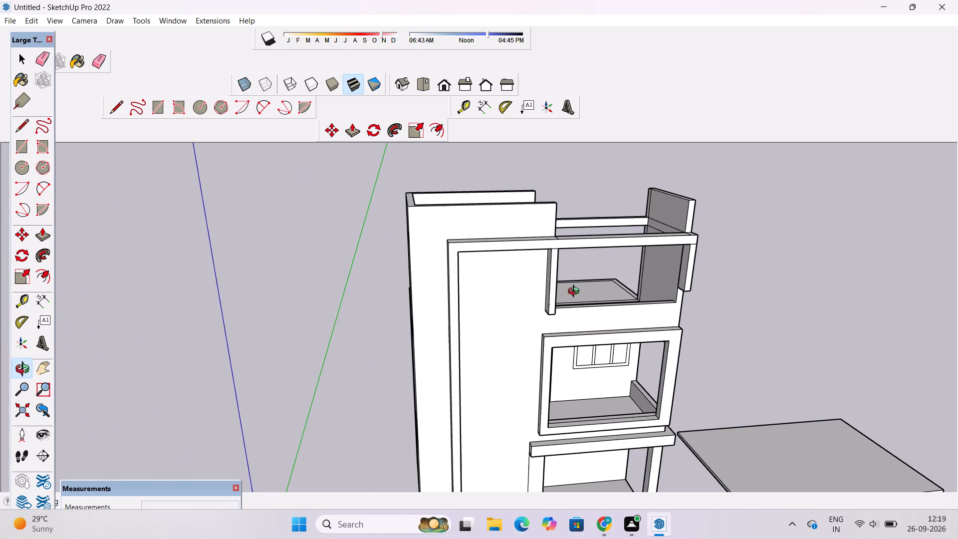
scroll(582, 290, "up", 4)
left_click_drag(528, 322, 659, 306)
scroll(720, 263, "up", 4)
left_click_drag(713, 266, 631, 314, "shift")
scroll(627, 299, "up", 4)
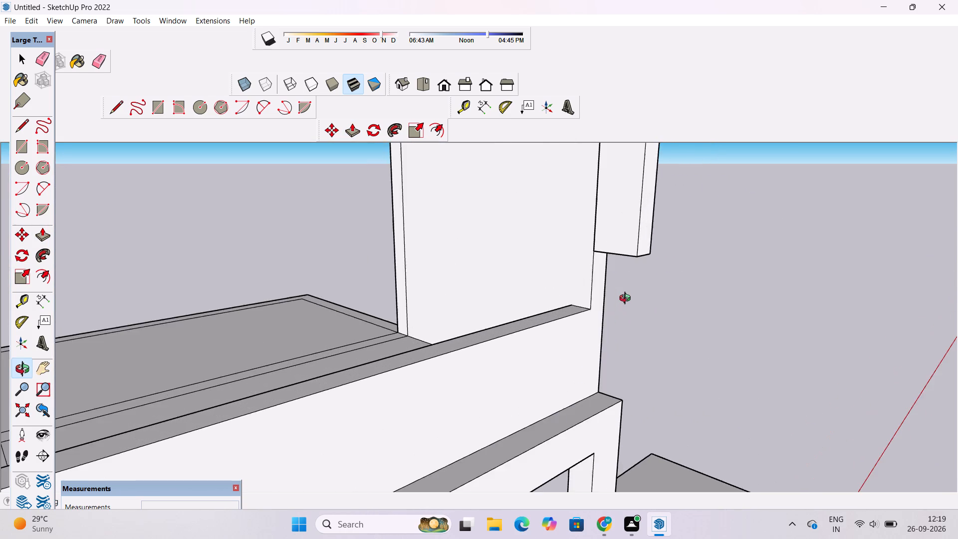
left_click_drag(627, 299, 623, 263)
left_click(623, 260)
scroll(614, 239, "down", 3)
left_click_drag(613, 241, 616, 299, "shift")
scroll(617, 295, "up", 2)
left_click_drag(618, 286, 619, 282)
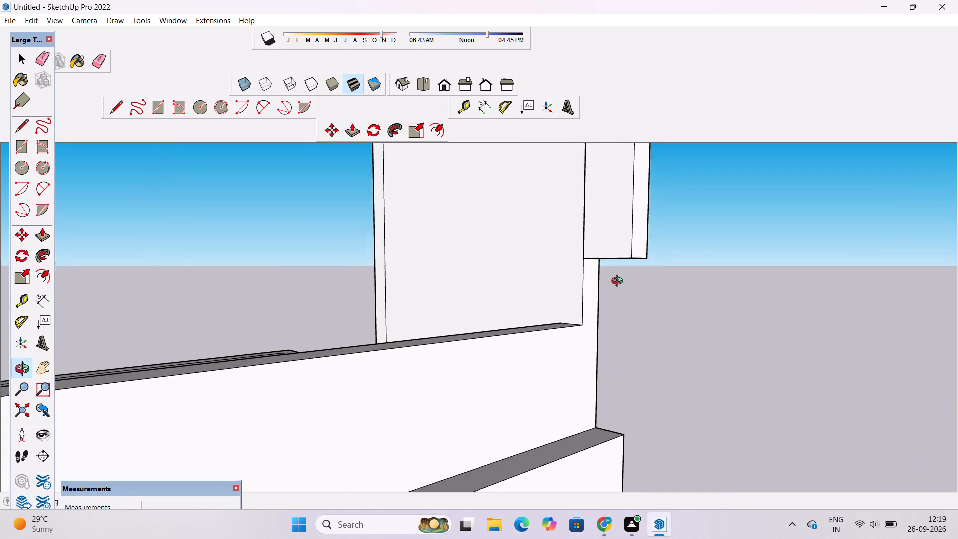
left_click_drag(619, 282, 619, 253)
left_click(620, 250)
left_click_drag(621, 229, 621, 270, "shift")
left_click_drag(619, 281, 619, 249)
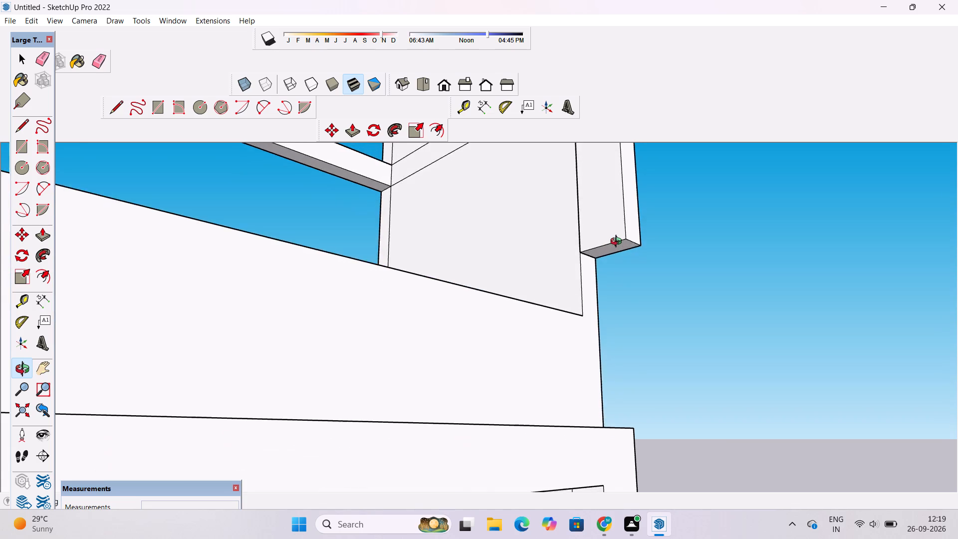
scroll(618, 243, "up", 3)
left_click_drag(617, 243, 602, 270, "shift")
scroll(602, 270, "up", 3)
key("p")
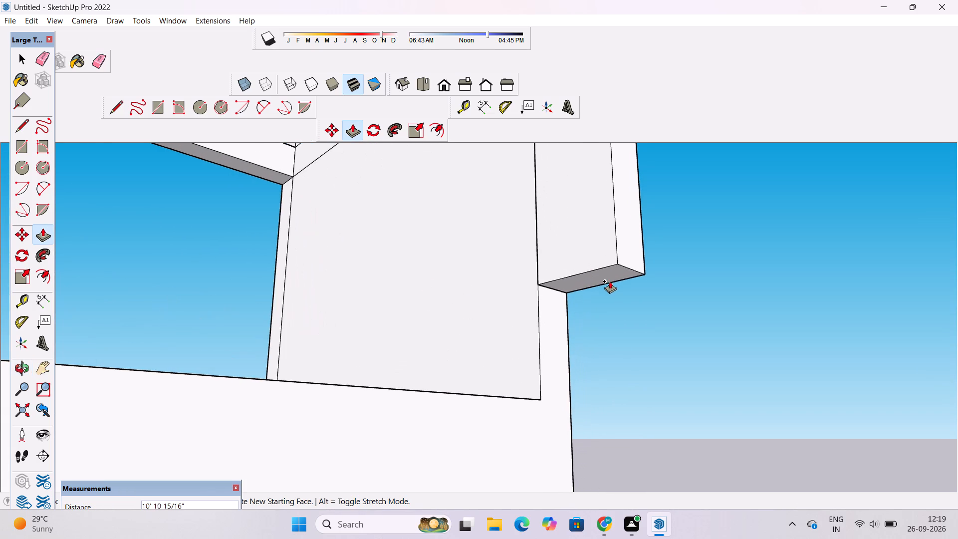
scroll(611, 285, "down", 14)
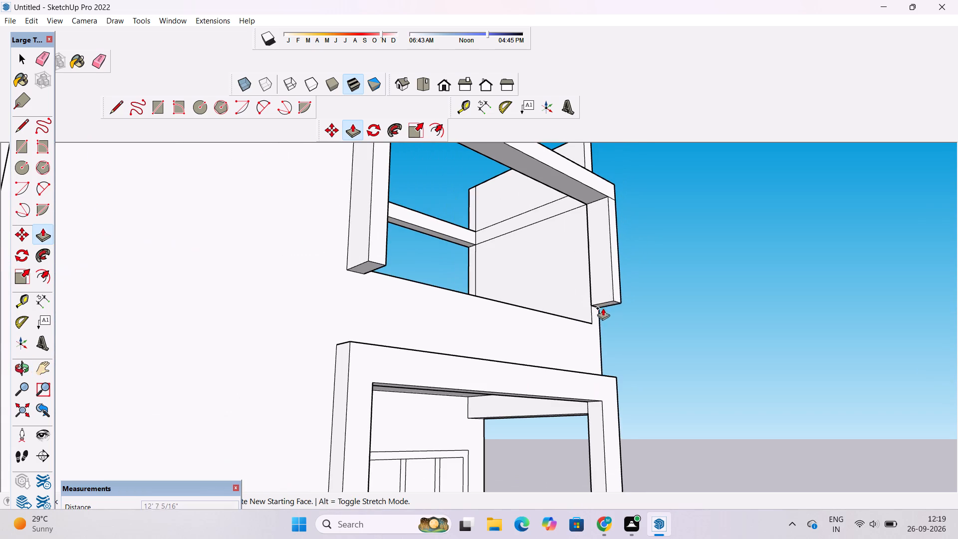
left_click(370, 268)
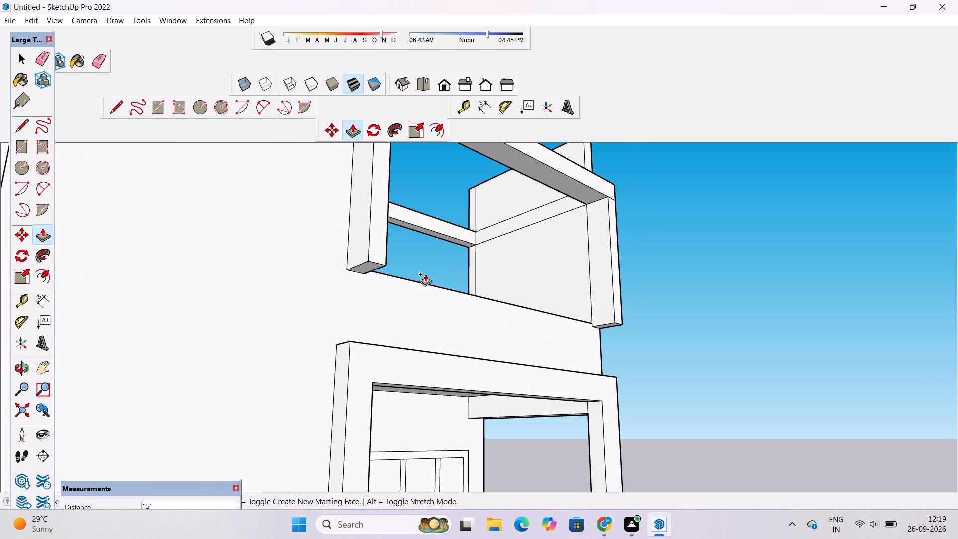
Examine both vertical members beside the top-floor opening from the front and side, and within the whole house.
key("o")
scroll(485, 276, "down", 5)
left_click_drag(626, 296, 506, 306)
left_click(501, 306)
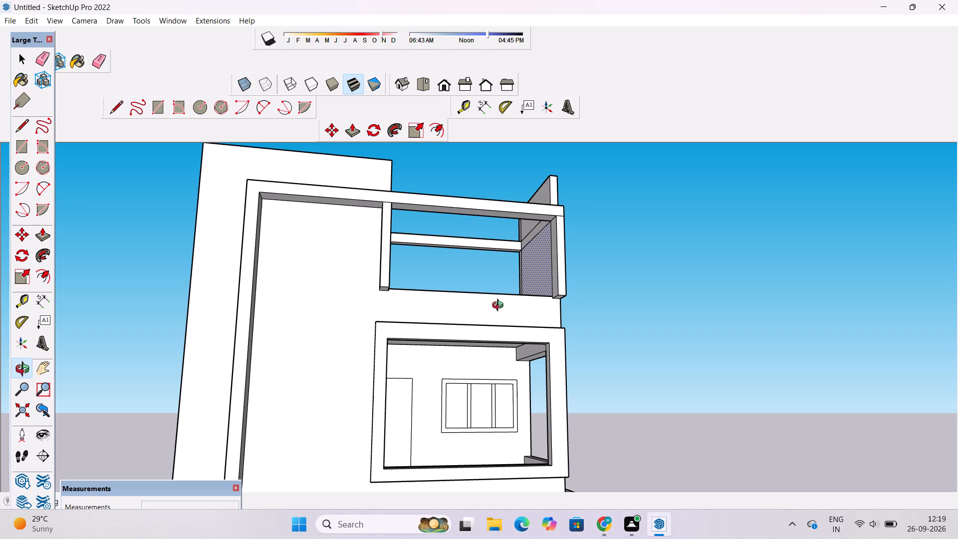
scroll(542, 304, "down", 2)
left_click_drag(583, 300, 527, 310)
scroll(434, 294, "up", 4)
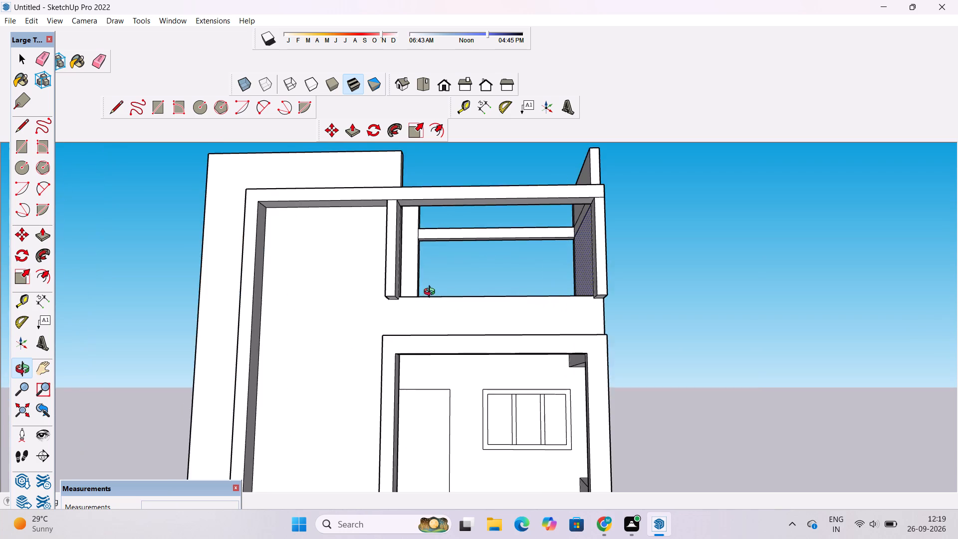
scroll(432, 293, "up", 4)
left_click_drag(398, 298, 390, 324)
left_click_drag(385, 330, 421, 330)
scroll(424, 328, "down", 2)
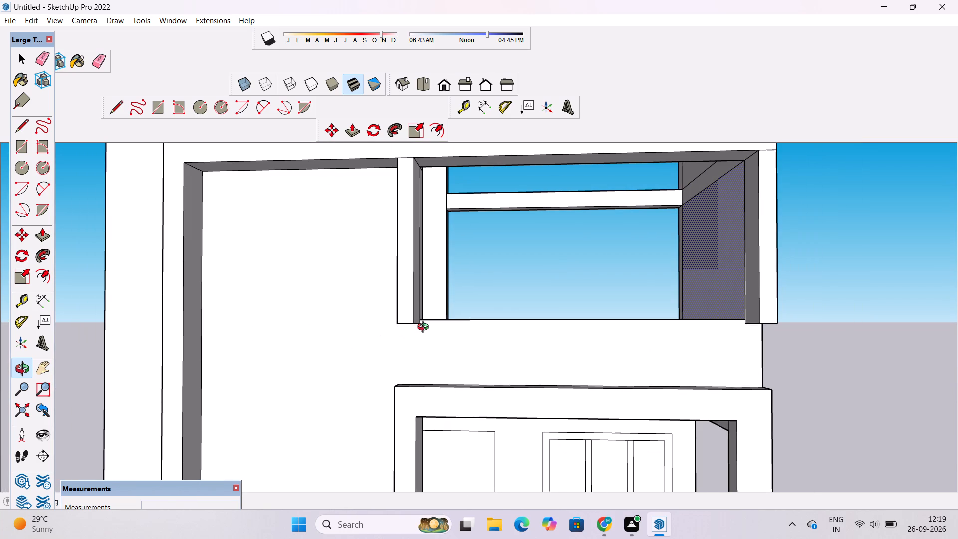
scroll(426, 328, "down", 2)
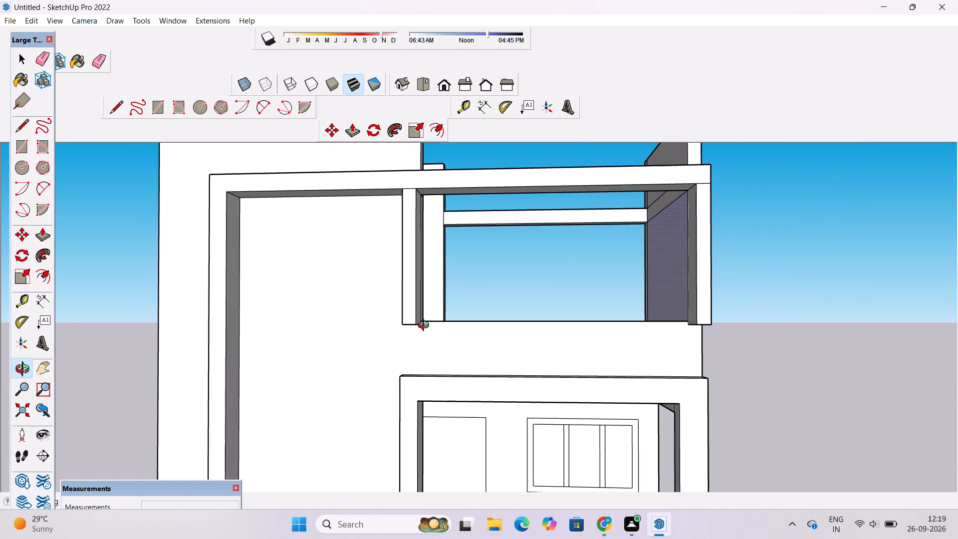
left_click_drag(425, 323, 681, 335)
left_click(681, 335)
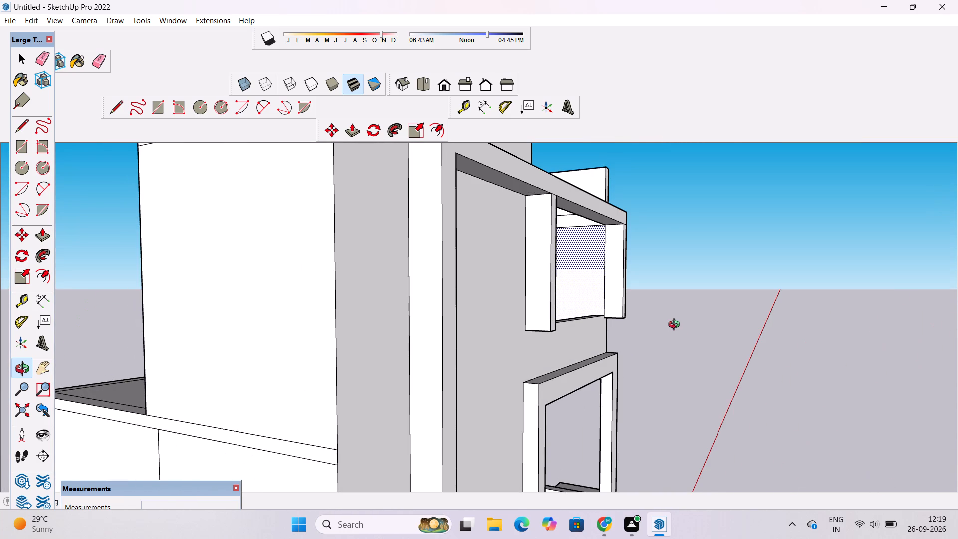
scroll(676, 326, "up", 4)
left_click_drag(674, 326, 662, 328)
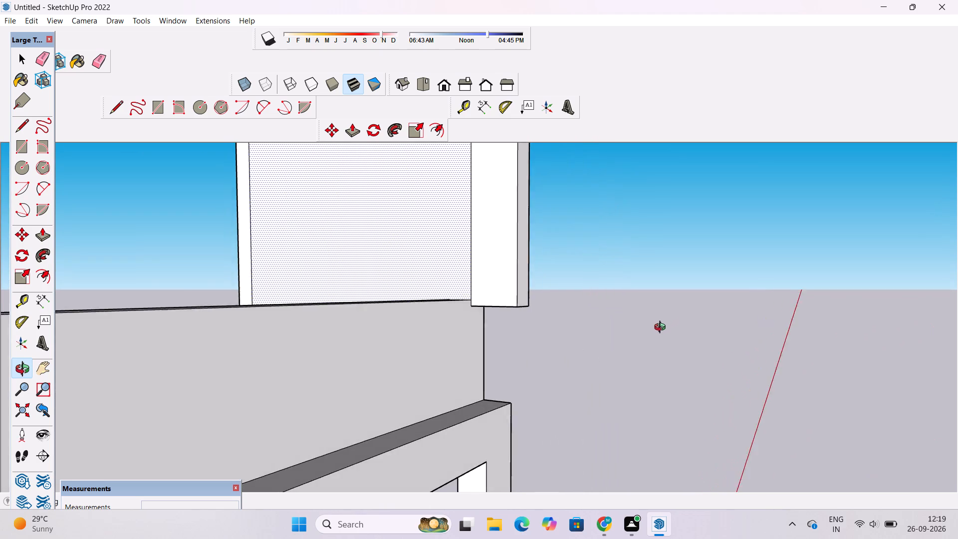
left_click_drag(662, 328, 575, 333)
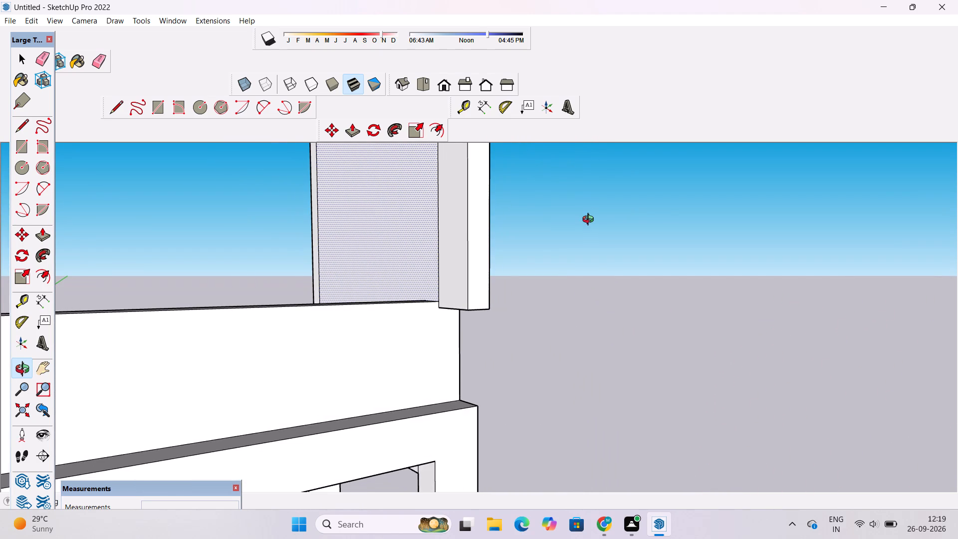
scroll(586, 222, "down", 7)
scroll(570, 246, "up", 3)
scroll(570, 246, "down", 3)
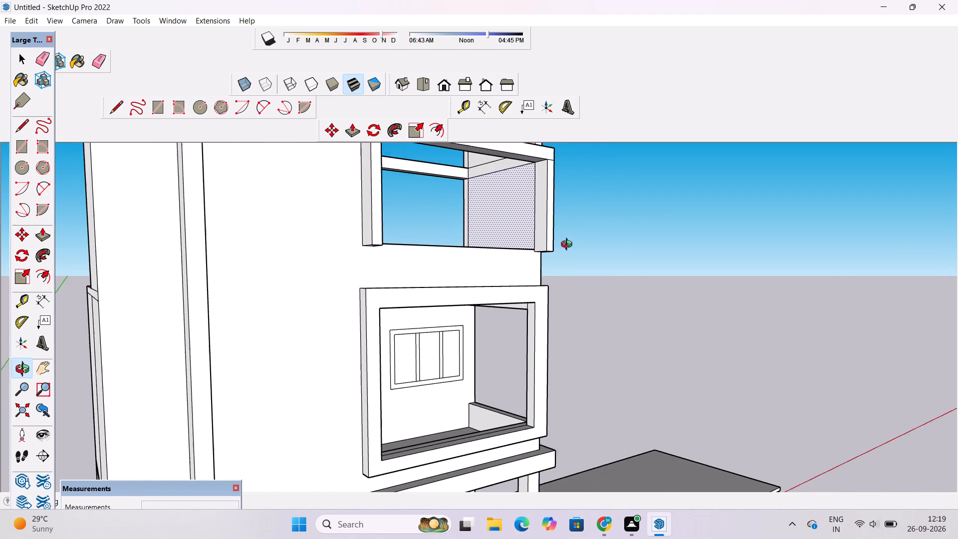
scroll(569, 246, "down", 5)
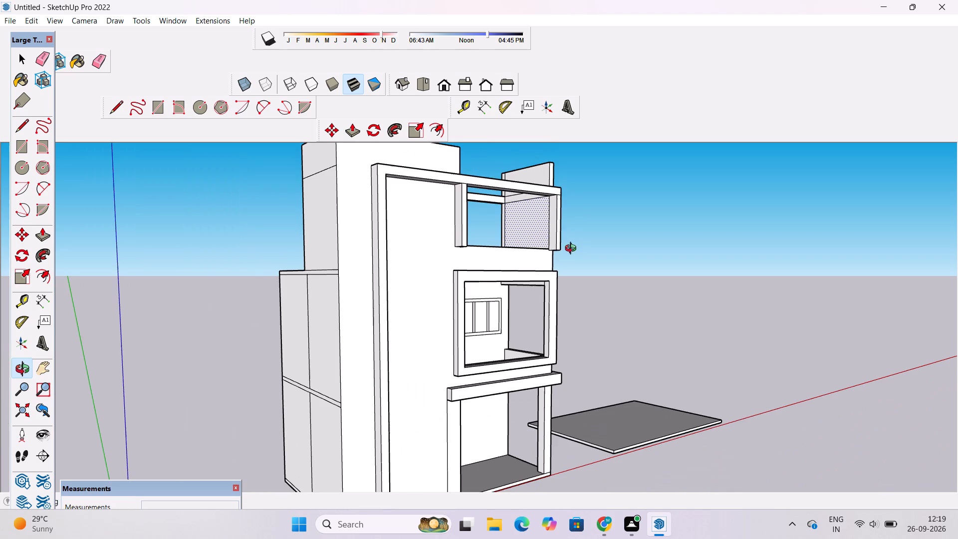
scroll(573, 250, "down", 3)
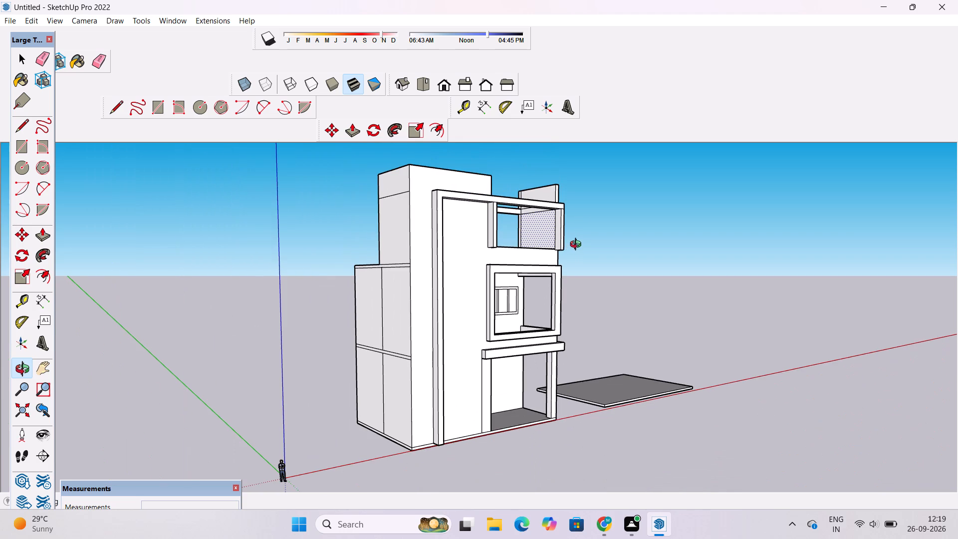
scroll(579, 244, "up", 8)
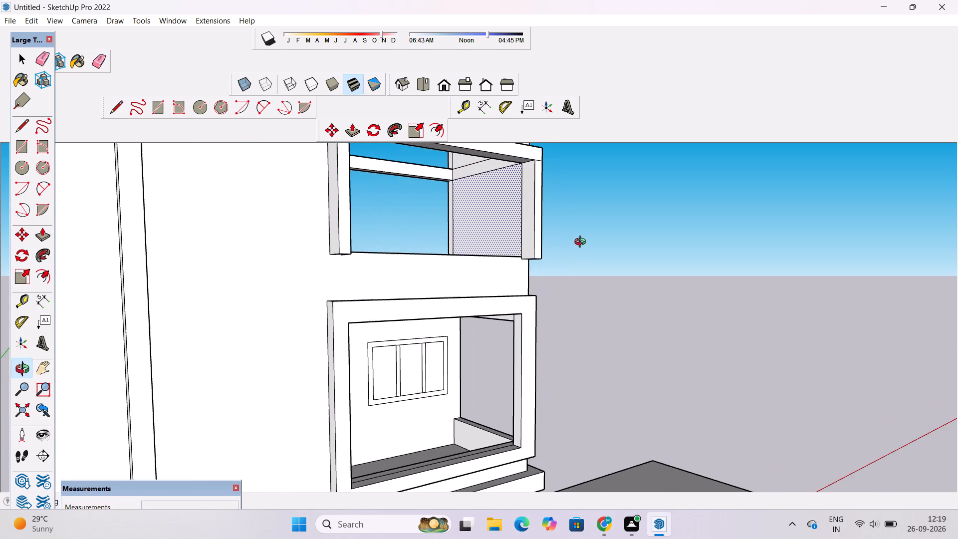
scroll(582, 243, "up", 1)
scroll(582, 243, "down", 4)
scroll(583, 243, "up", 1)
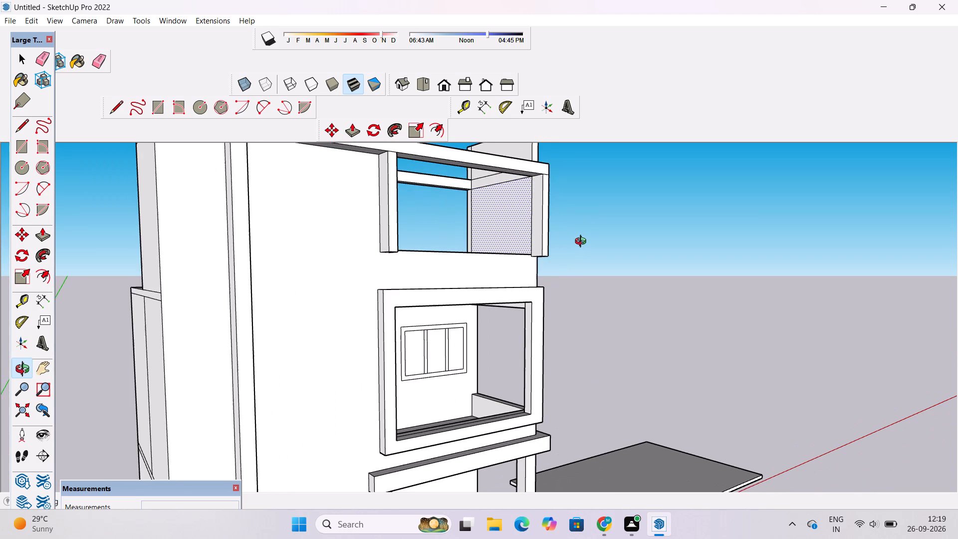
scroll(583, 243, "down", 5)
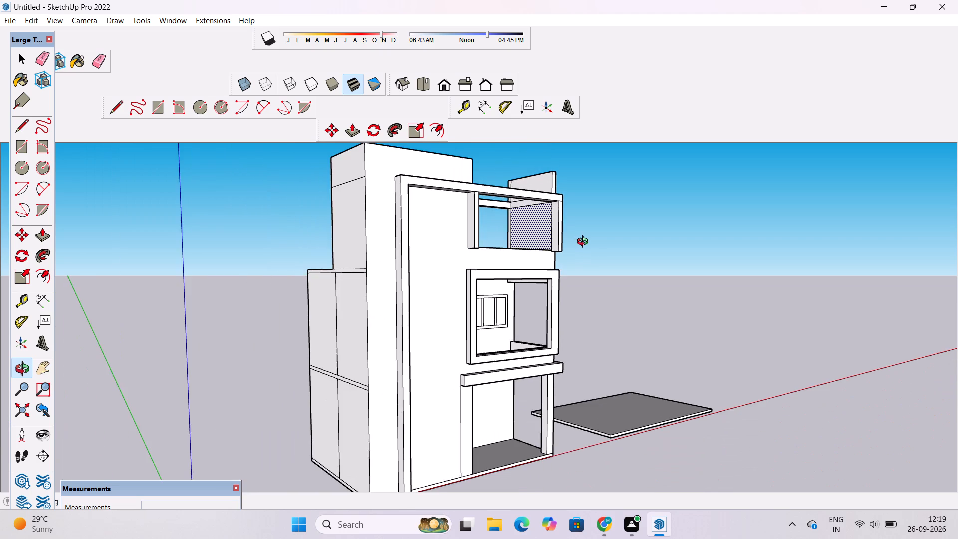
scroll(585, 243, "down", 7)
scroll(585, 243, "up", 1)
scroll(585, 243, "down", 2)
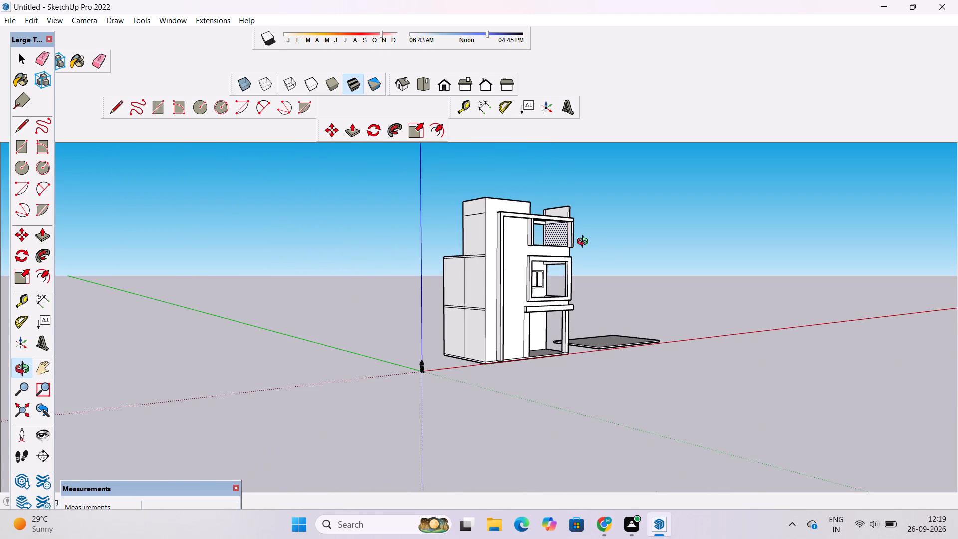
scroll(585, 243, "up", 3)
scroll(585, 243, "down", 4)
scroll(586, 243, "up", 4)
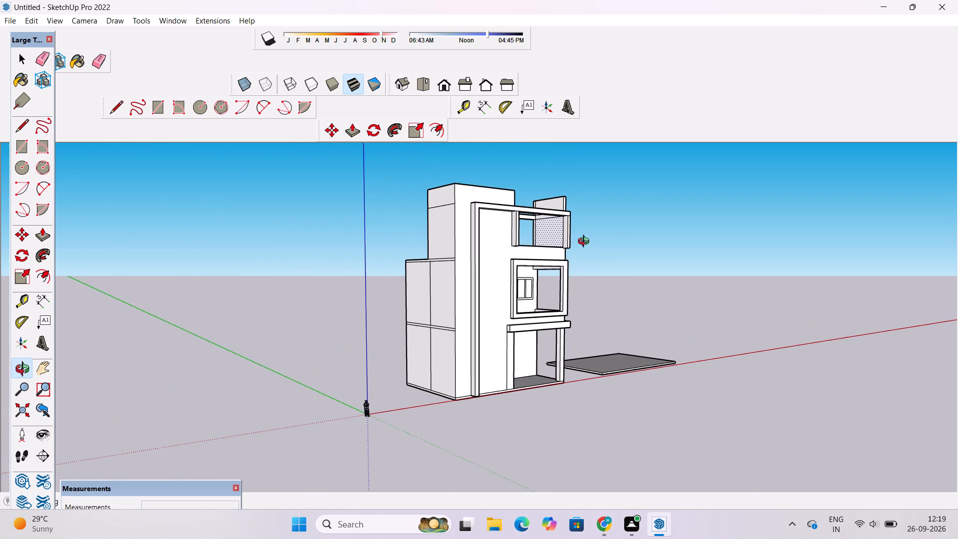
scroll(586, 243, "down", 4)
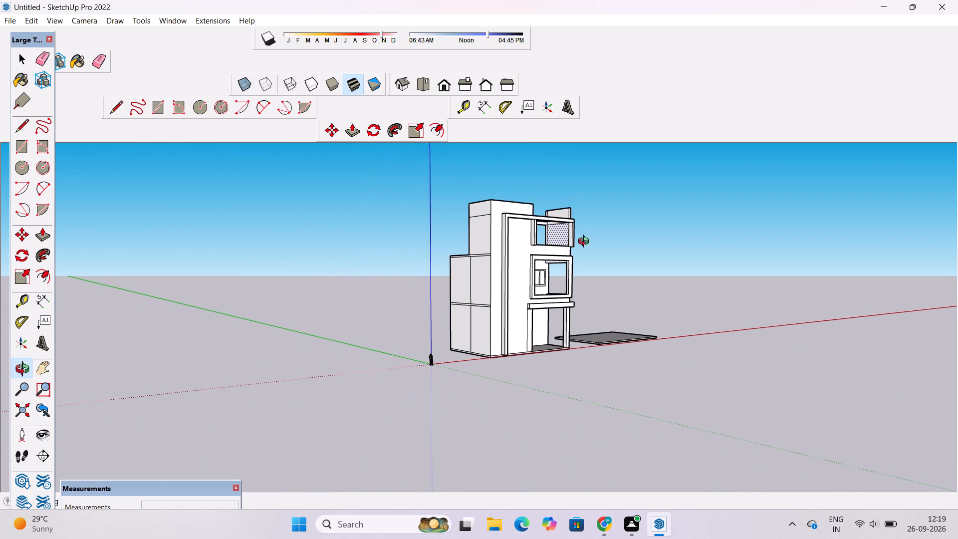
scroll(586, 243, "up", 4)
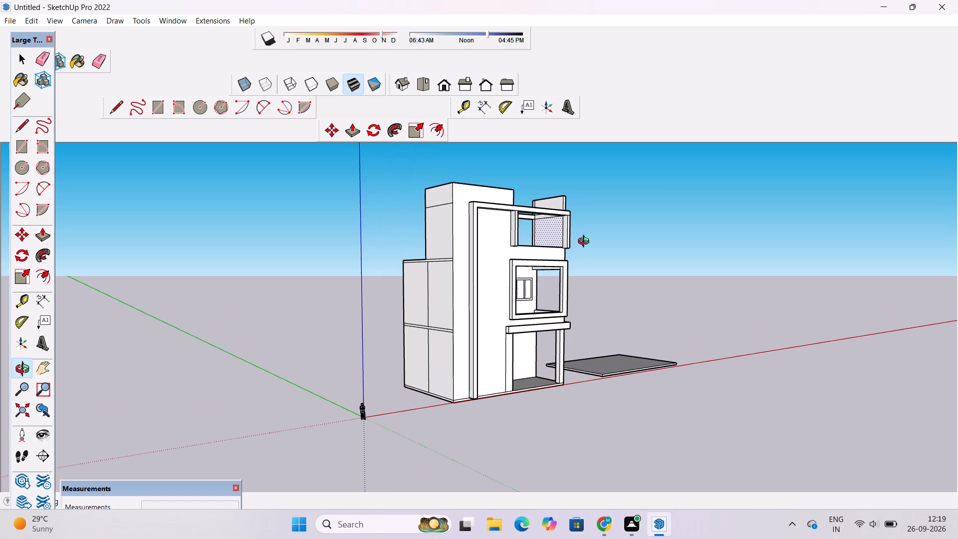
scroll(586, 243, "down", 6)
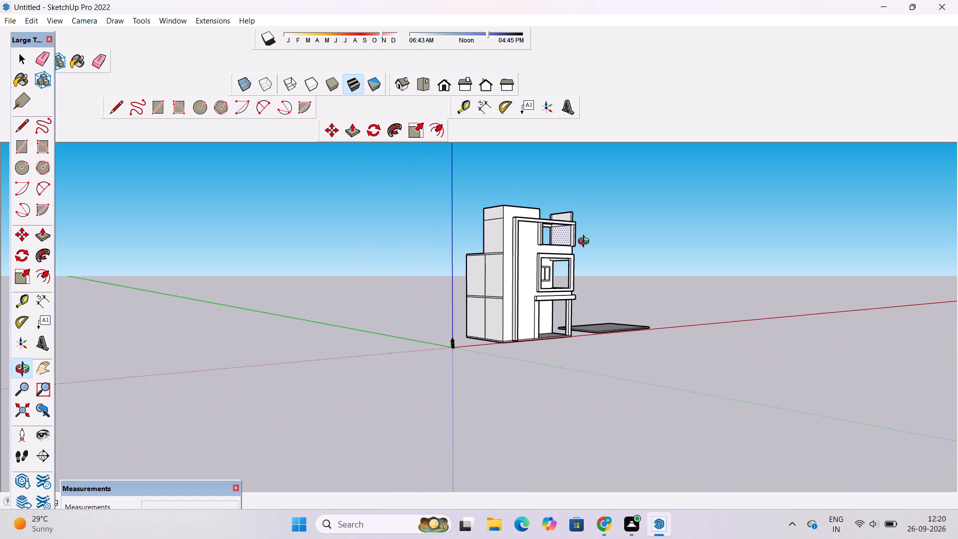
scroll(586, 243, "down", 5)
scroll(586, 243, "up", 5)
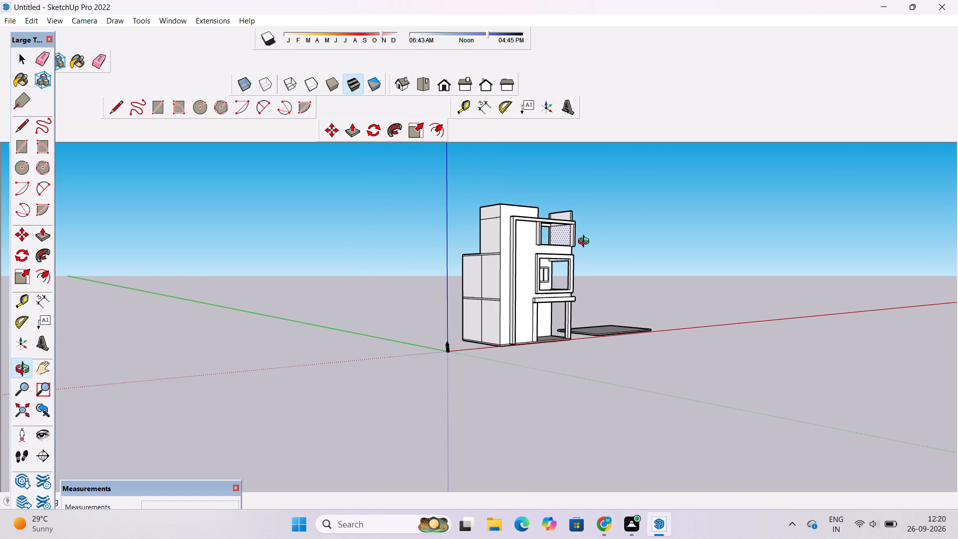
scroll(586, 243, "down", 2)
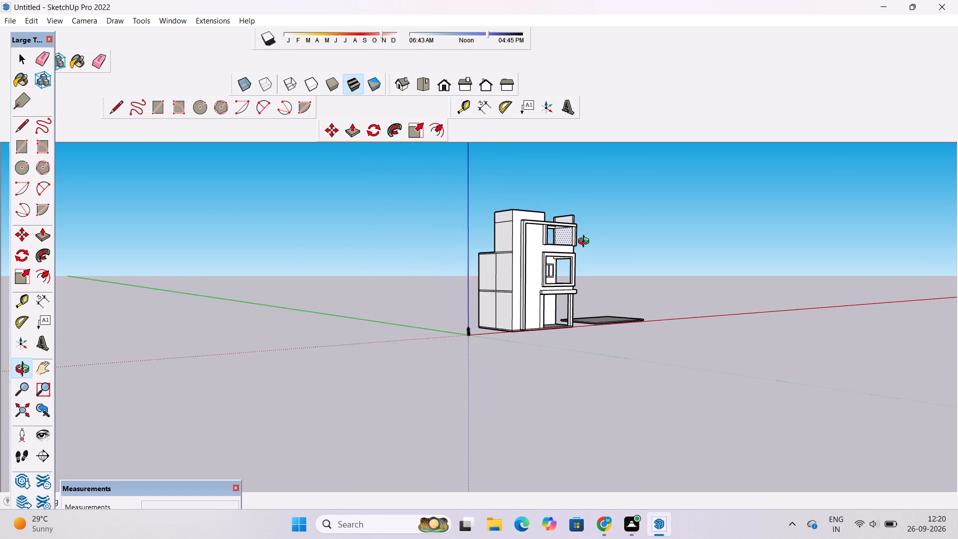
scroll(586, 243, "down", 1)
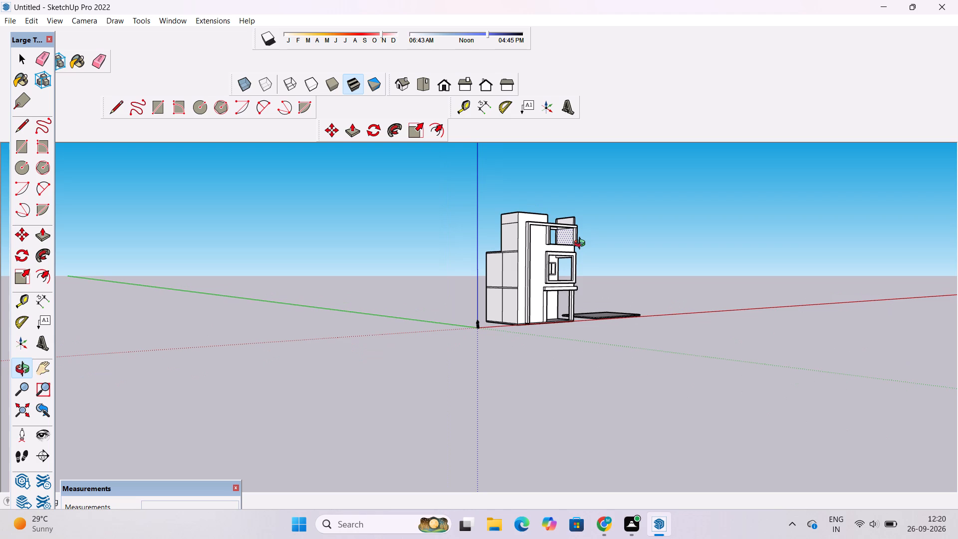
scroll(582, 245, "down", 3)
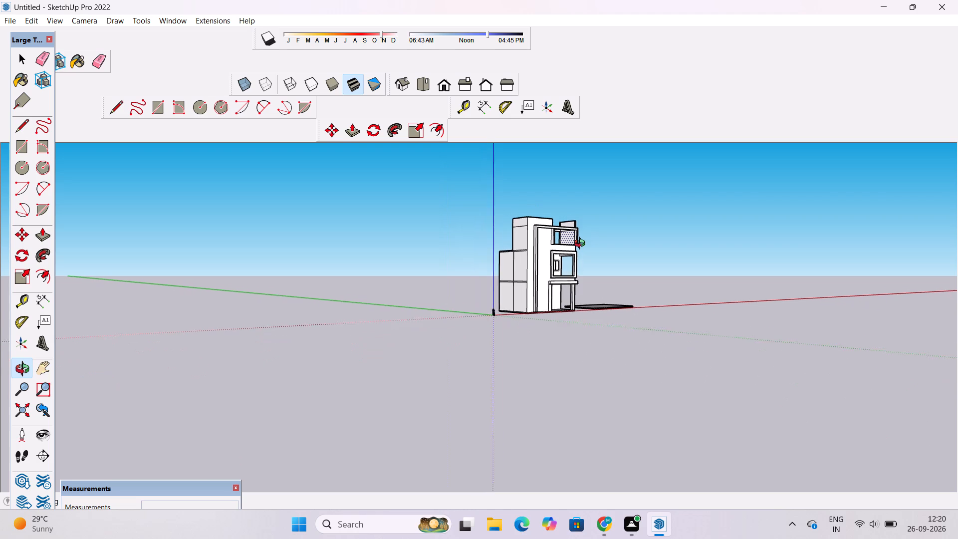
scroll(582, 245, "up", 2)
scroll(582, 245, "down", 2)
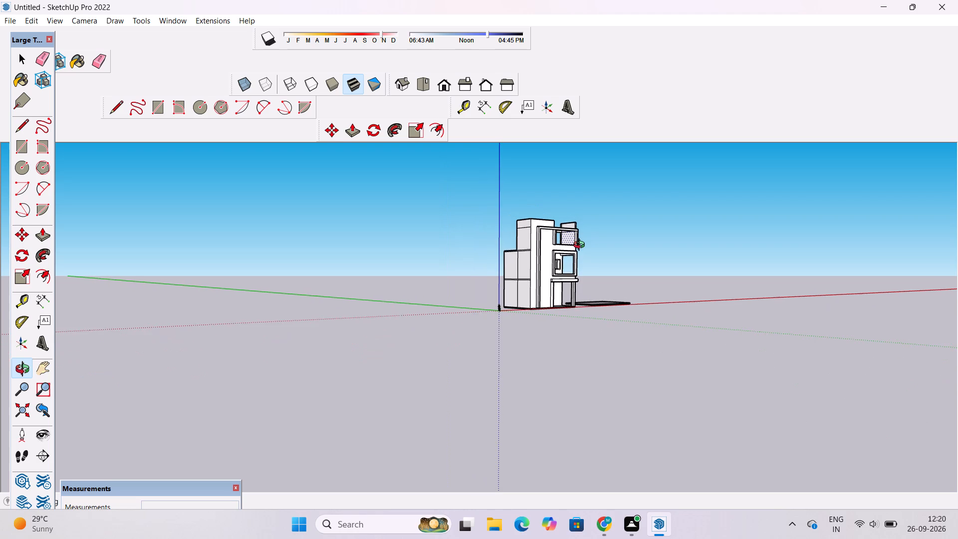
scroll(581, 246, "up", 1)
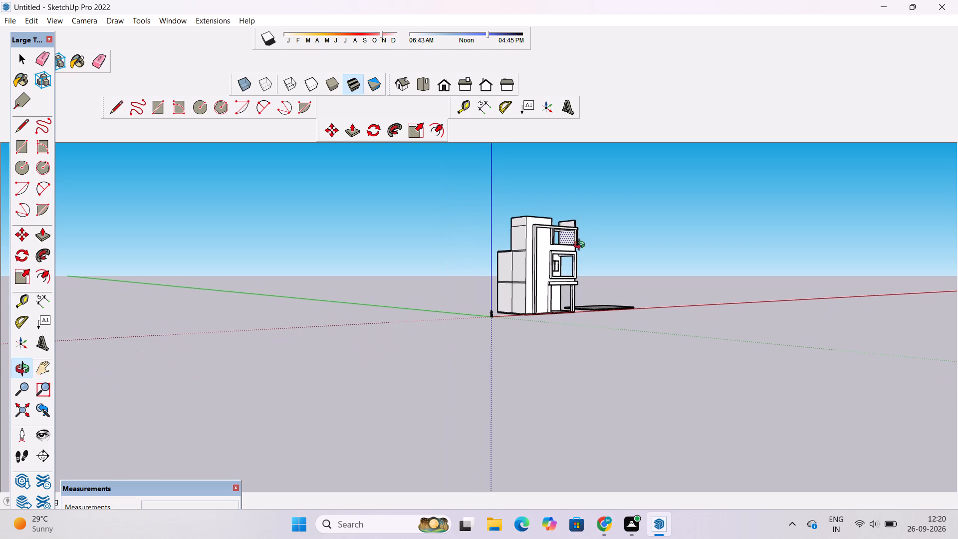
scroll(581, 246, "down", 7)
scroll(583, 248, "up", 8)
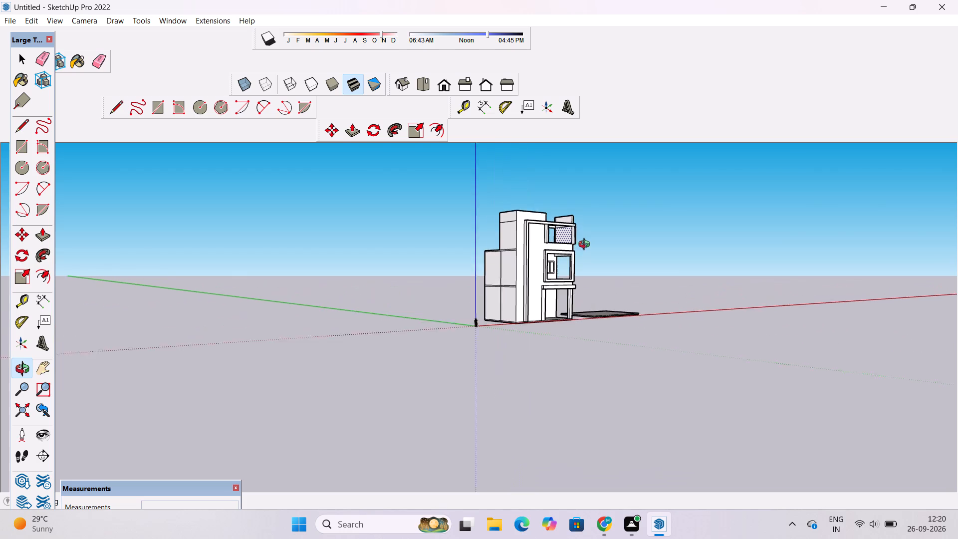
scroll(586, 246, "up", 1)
Examine the facade's projecting frame, the vertical members and the crossbeams around the top-floor opening from the front and side.
left_click_drag(630, 248, 578, 283)
scroll(570, 285, "up", 4)
left_click_drag(592, 287, 525, 316)
left_click(523, 316)
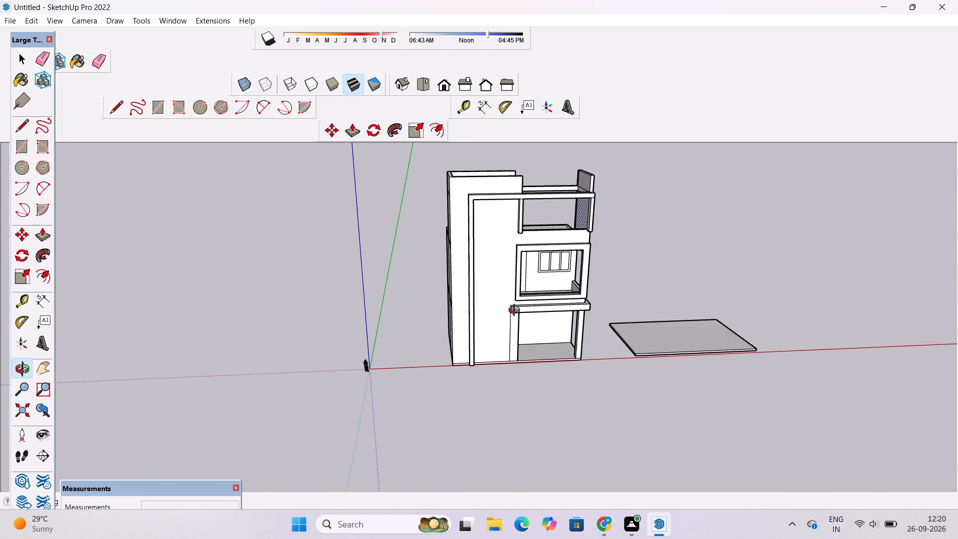
scroll(516, 302, "up", 4)
left_click_drag(577, 346, 583, 306)
left_click_drag(414, 288, 688, 269)
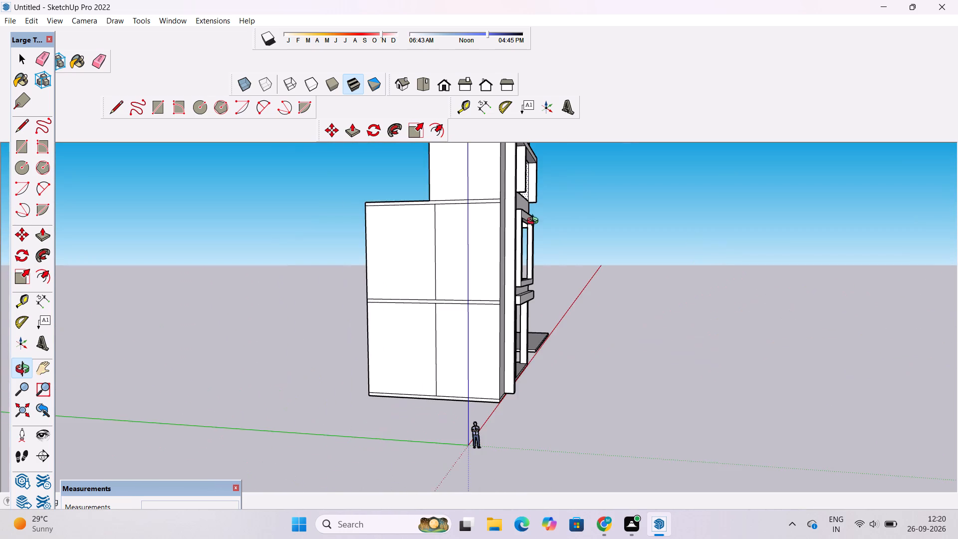
scroll(458, 229, "up", 4)
left_click_drag(575, 269, 412, 286)
scroll(537, 284, "down", 5)
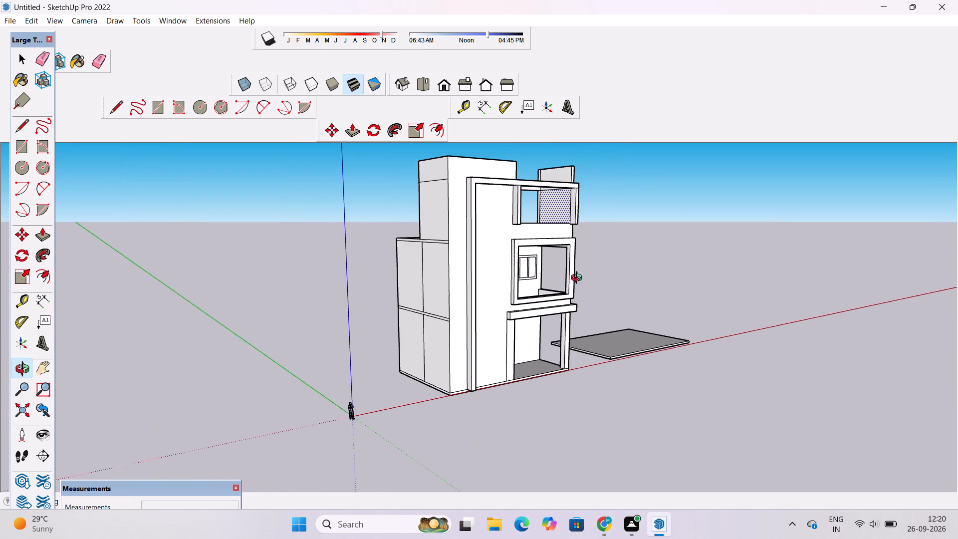
left_click_drag(626, 215, 545, 227)
scroll(527, 238, "up", 4)
left_click_drag(565, 296, 537, 279)
scroll(499, 245, "up", 4)
left_click_drag(630, 216, 601, 219)
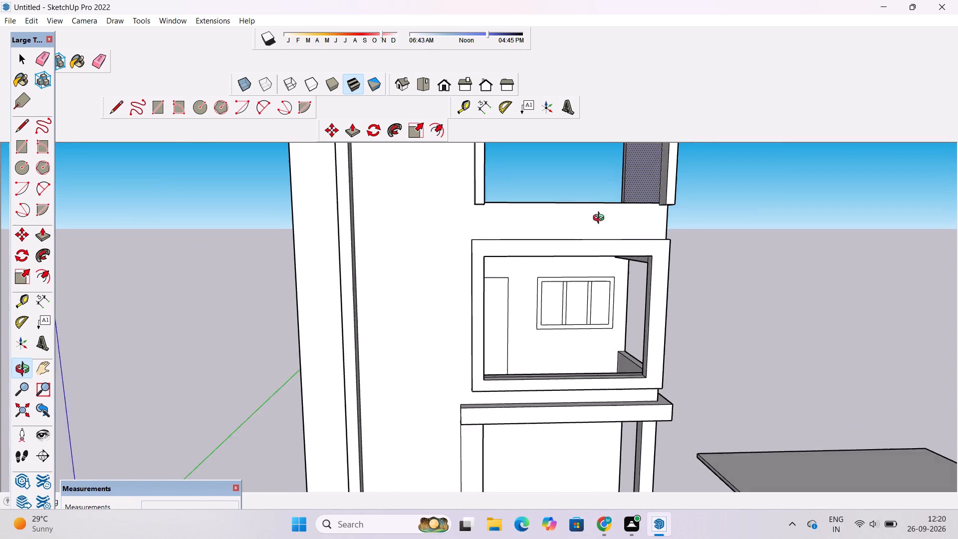
left_click_drag(601, 219, 565, 226)
scroll(522, 230, "down", 4)
left_click_drag(516, 229, 497, 215)
scroll(486, 208, "up", 5)
left_click_drag(499, 243, 448, 242)
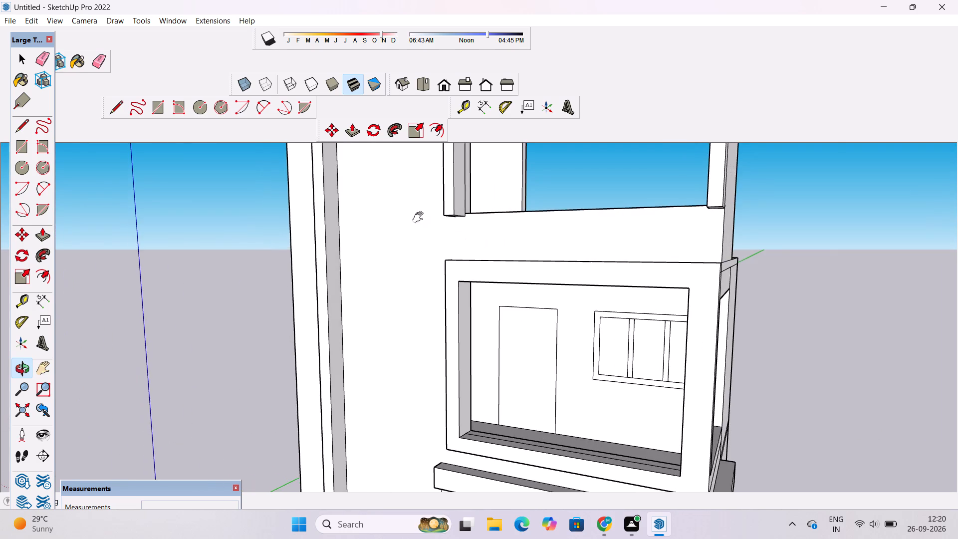
left_click_drag(490, 245, 570, 325, "shift")
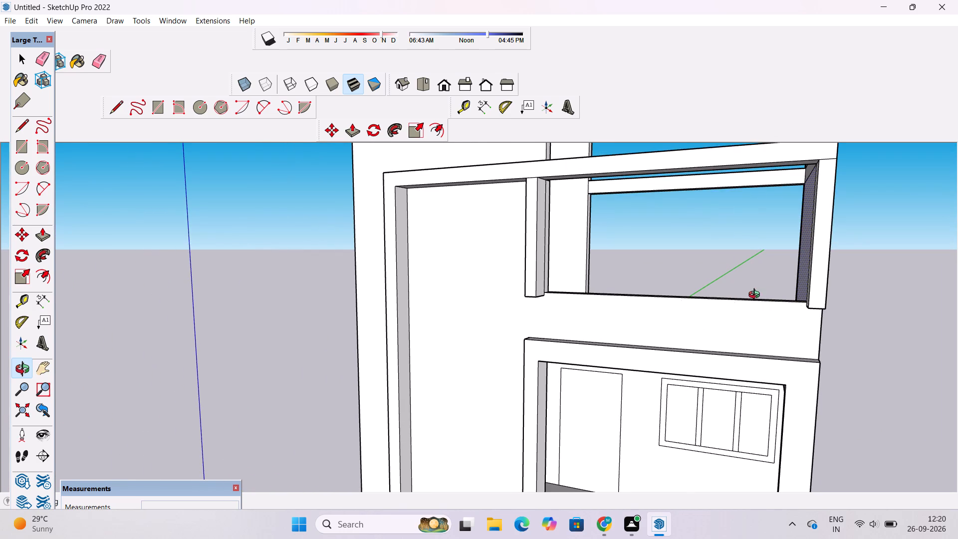
scroll(717, 342, "down", 1)
left_click_drag(547, 271, 600, 238)
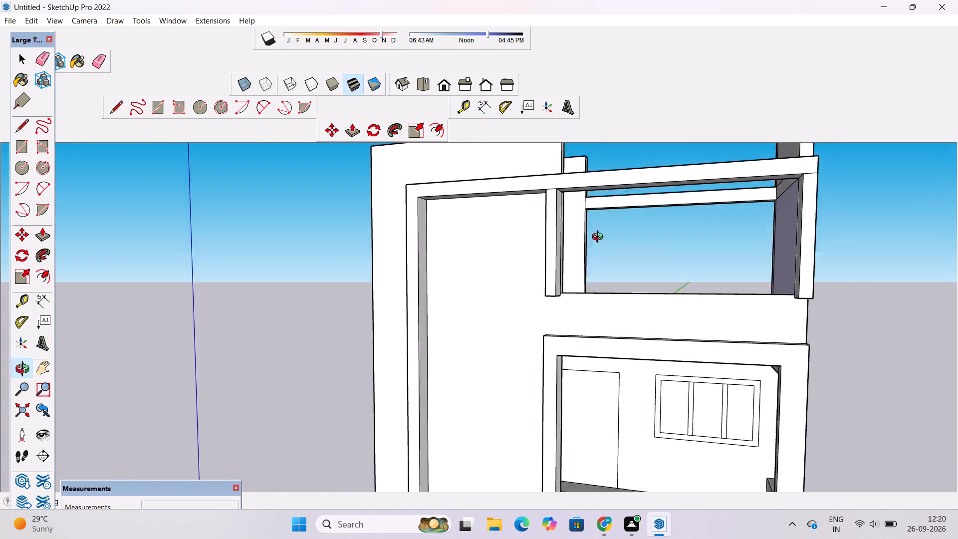
left_click_drag(600, 238, 611, 223)
scroll(613, 217, "up", 6)
left_click_drag(605, 234, 606, 246)
scroll(543, 226, "up", 4)
left_click_drag(503, 240, 534, 248)
left_click(538, 248)
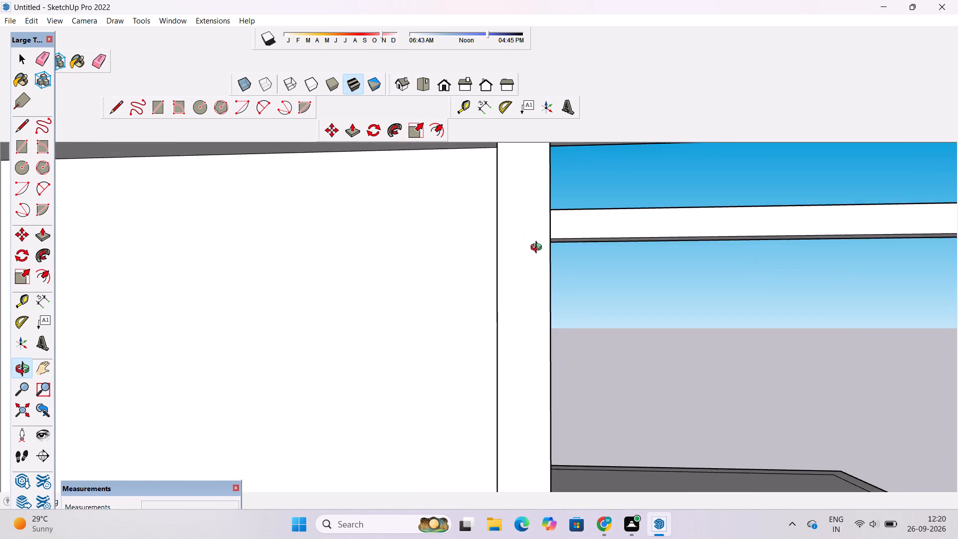
left_click_drag(538, 249, 440, 265)
scroll(646, 239, "up", 4)
left_click_drag(645, 249, 607, 252)
left_click_drag(563, 273, 604, 278)
left_click_drag(604, 278, 568, 265)
left_click_drag(551, 271, 573, 275)
scroll(575, 275, "down", 6)
left_click_drag(588, 275, 534, 276, "shift")
Draw a rectangle about 1' 9" by 1' 3" on the rear crossbeam's front face, near its end at the tower wall.
left_click_drag(531, 290, 487, 272)
scroll(487, 271, "up", 3)
left_click_drag(492, 272, 521, 274)
left_click(522, 274)
scroll(522, 274, "up", 1)
left_click_drag(522, 274, 513, 271, "shift")
scroll(510, 270, "up", 1)
key("r")
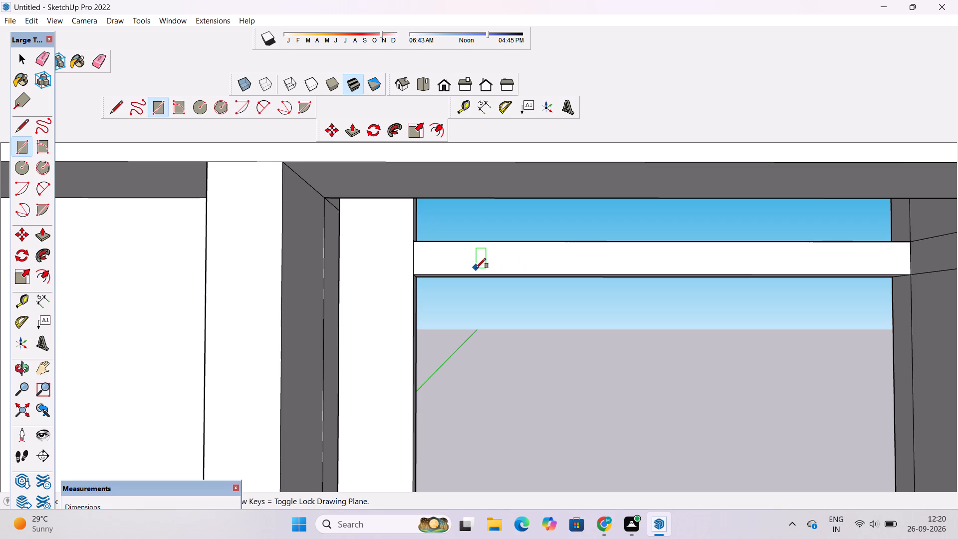
scroll(476, 268, "down", 2)
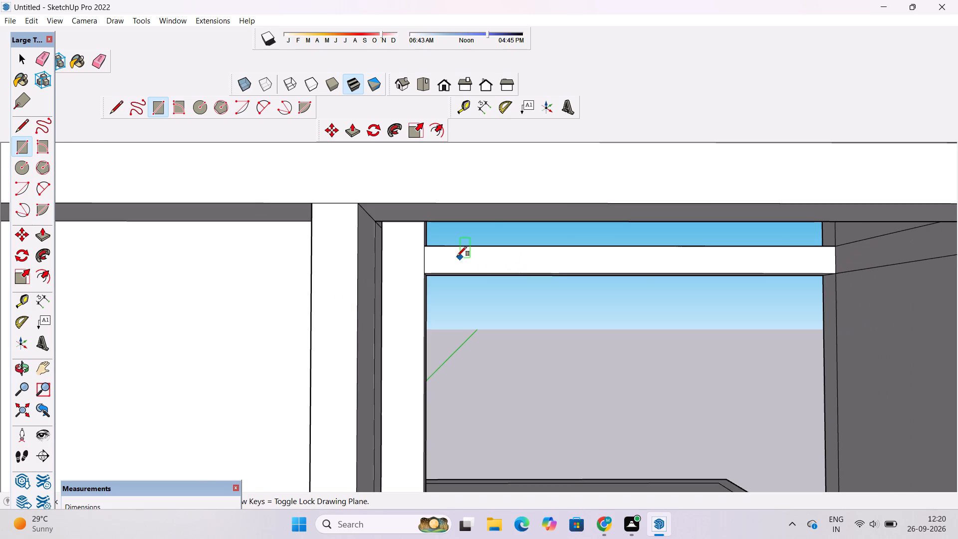
scroll(457, 256, "up", 6)
double_click(417, 246)
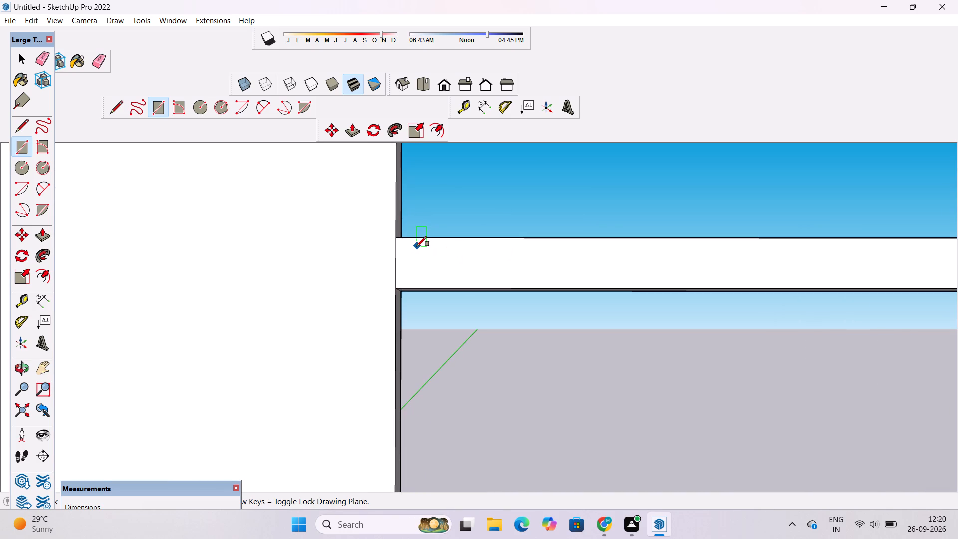
left_click(461, 279)
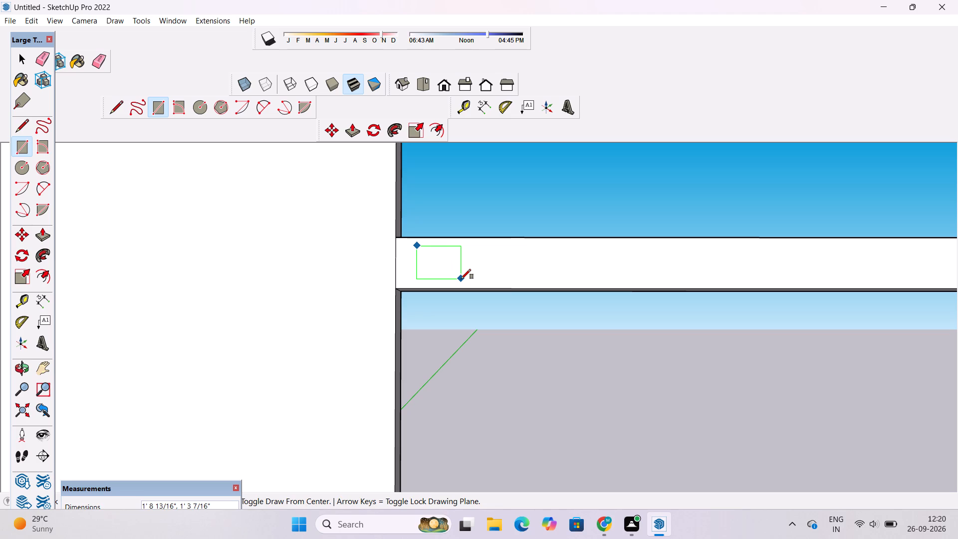
Copy the rectangle along the rear crossbeam's face at 4.5' spacing and multiply the copy by 7.
key("space")
scroll(457, 271, "down", 3)
double_click(448, 269)
key("m")
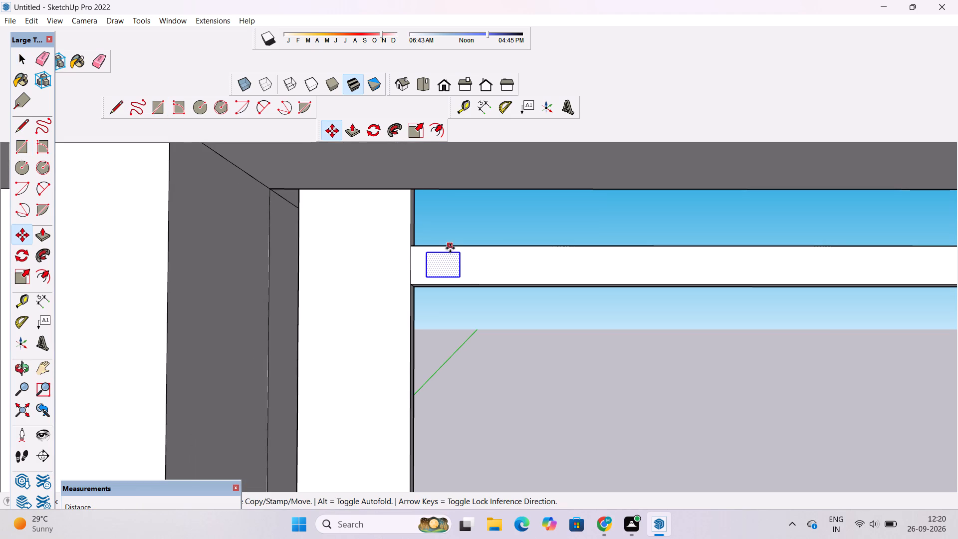
double_click(428, 257)
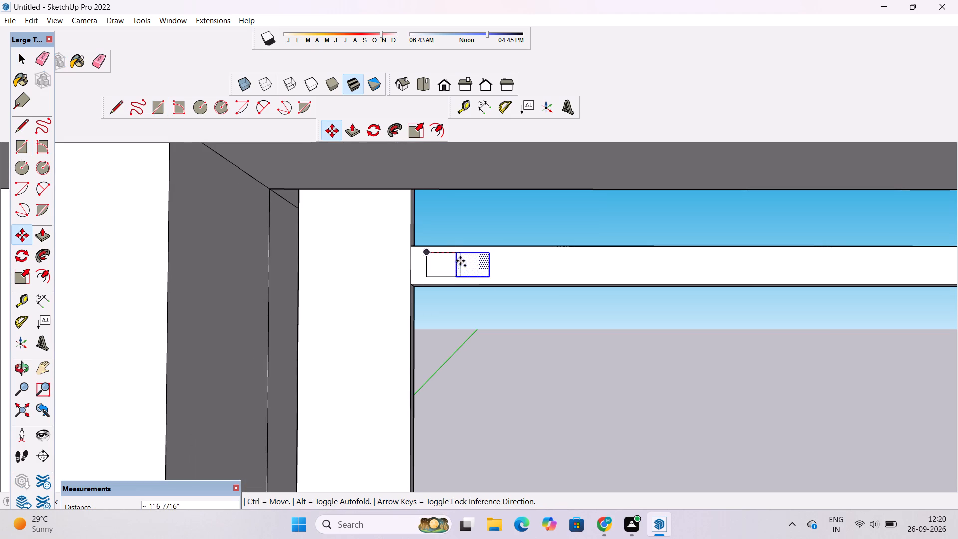
scroll(508, 259, "down", 1)
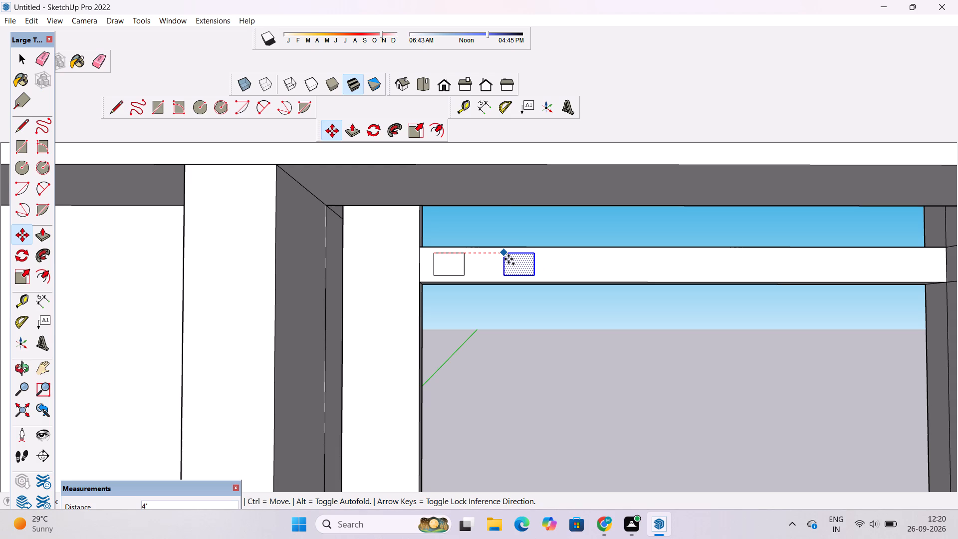
type("4.5")
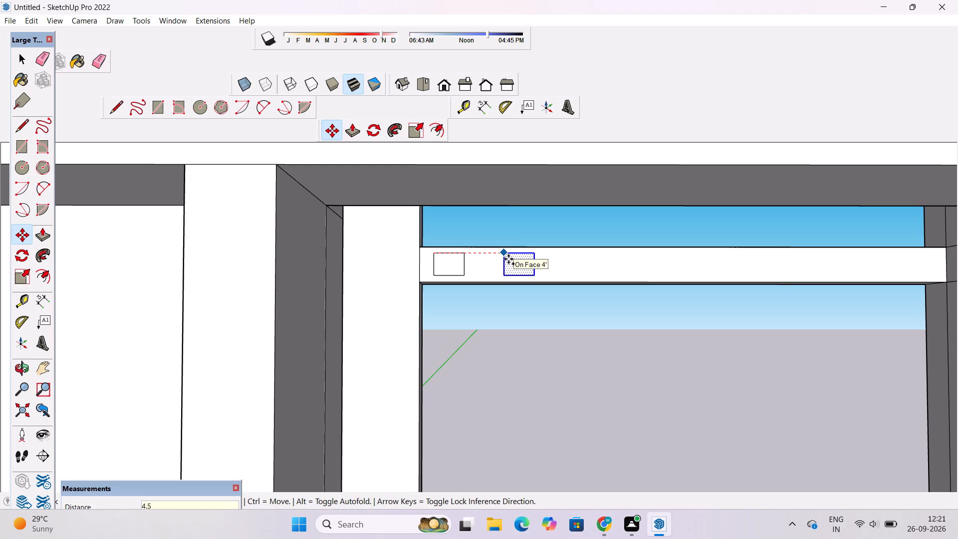
key("apostrophe")
key("Return")
scroll(508, 259, "down", 3)
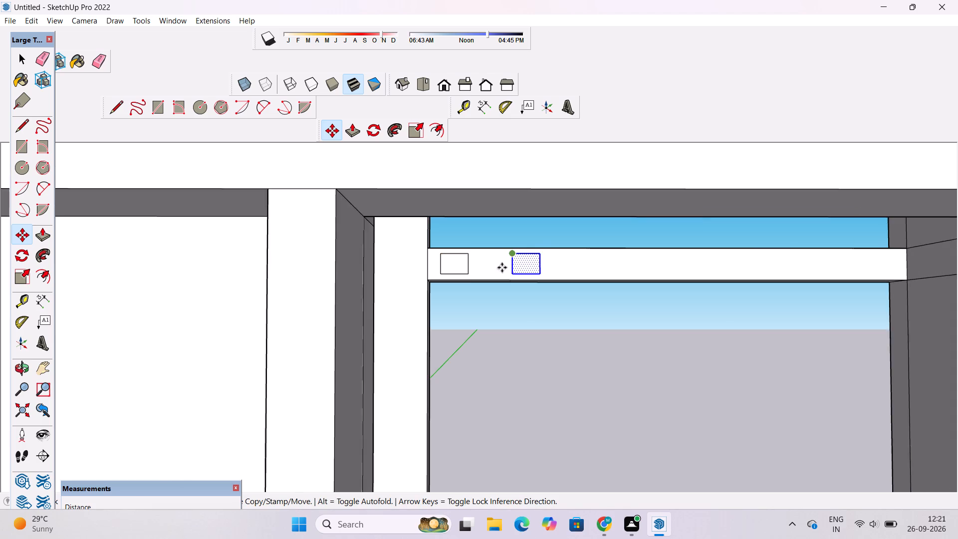
scroll(502, 268, "down", 4)
scroll(703, 266, "up", 3)
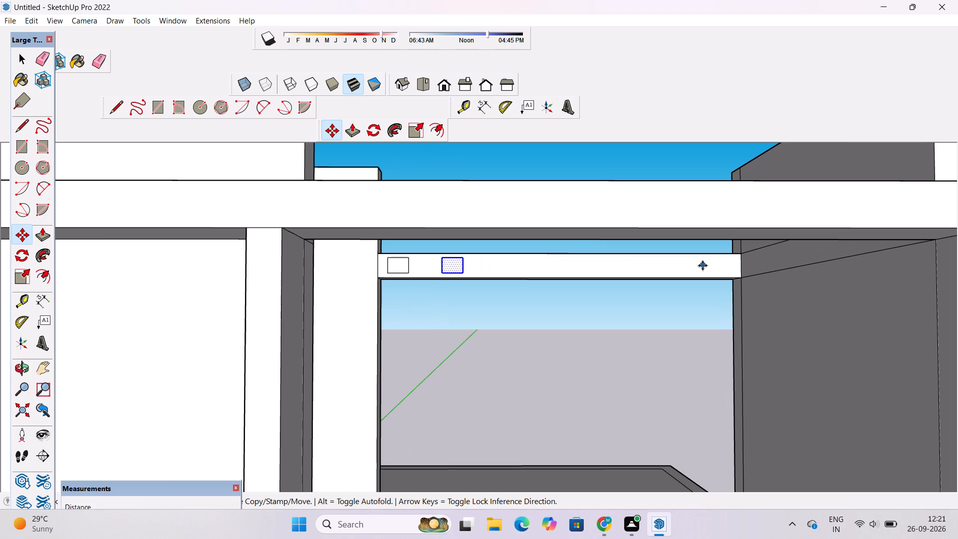
key("asterisk")
key("7")
key("Return")
scroll(685, 288, "down", 3)
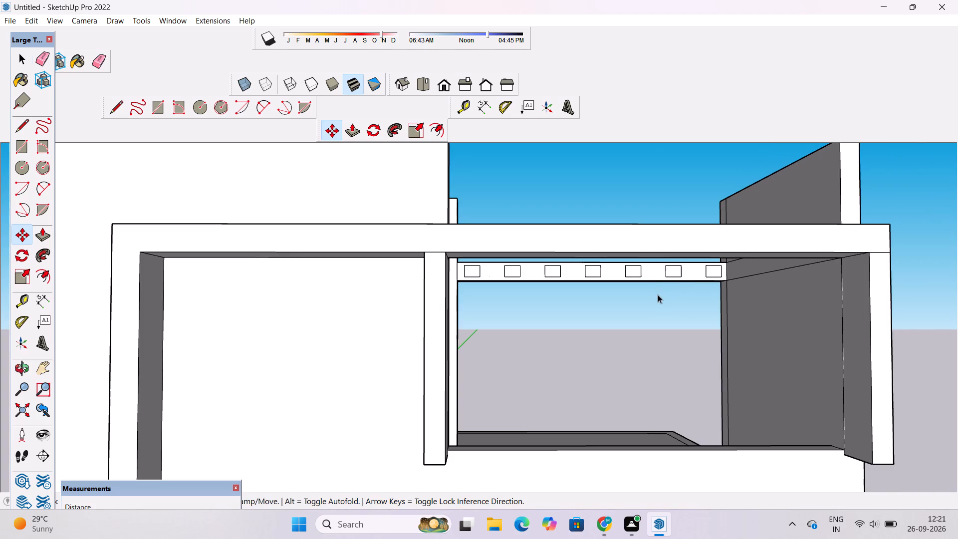
Extrude the rectangle nearest the tower wall from the rear crossbeam toward the front beam, using the previous Push/Pull distance.
key("space")
key("o")
left_click_drag(673, 292, 551, 404)
left_click_drag(509, 405, 495, 405)
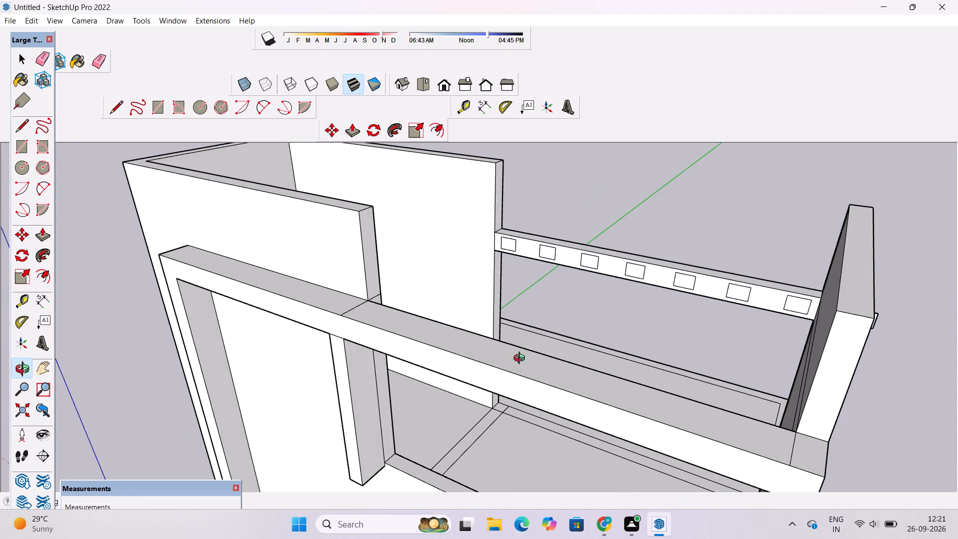
left_click_drag(633, 298, 403, 331)
left_click(401, 331)
scroll(413, 307, "up", 3)
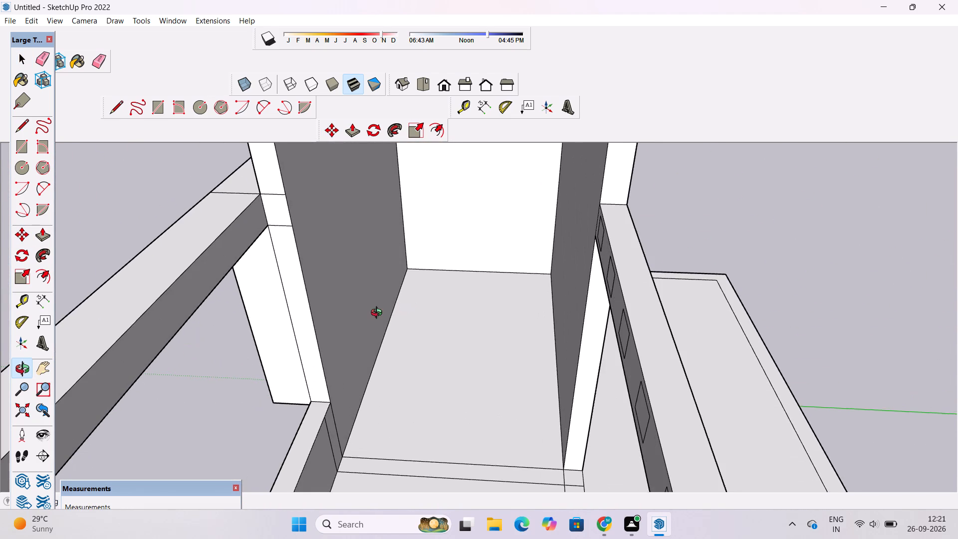
left_click_drag(379, 315, 433, 324)
left_click(433, 324)
left_click_drag(433, 324, 445, 322, "shift")
left_click_drag(453, 321, 463, 317, "shift")
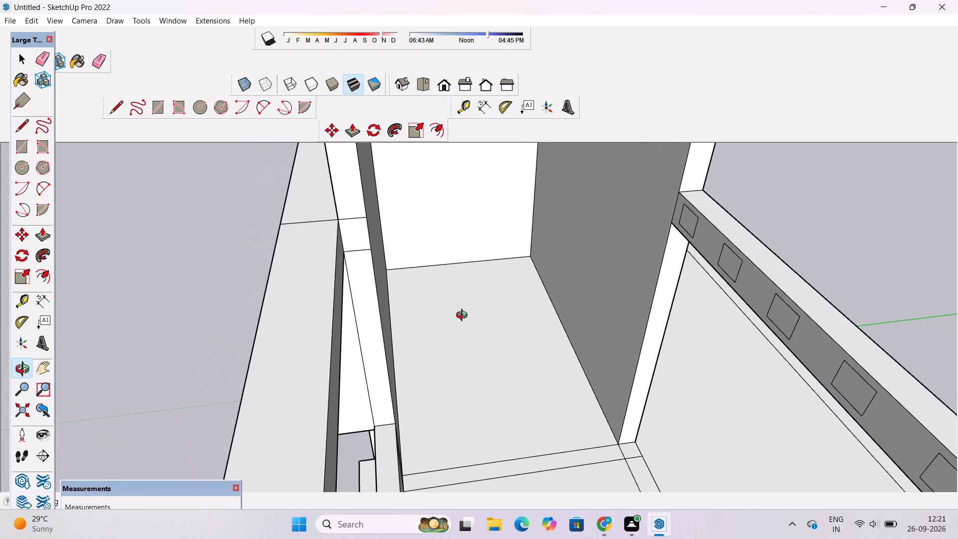
scroll(464, 316, "down", 2)
scroll(465, 315, "up", 1)
left_click_drag(465, 315, 461, 321, "shift")
left_click(461, 322, "shift")
scroll(666, 256, "up", 1)
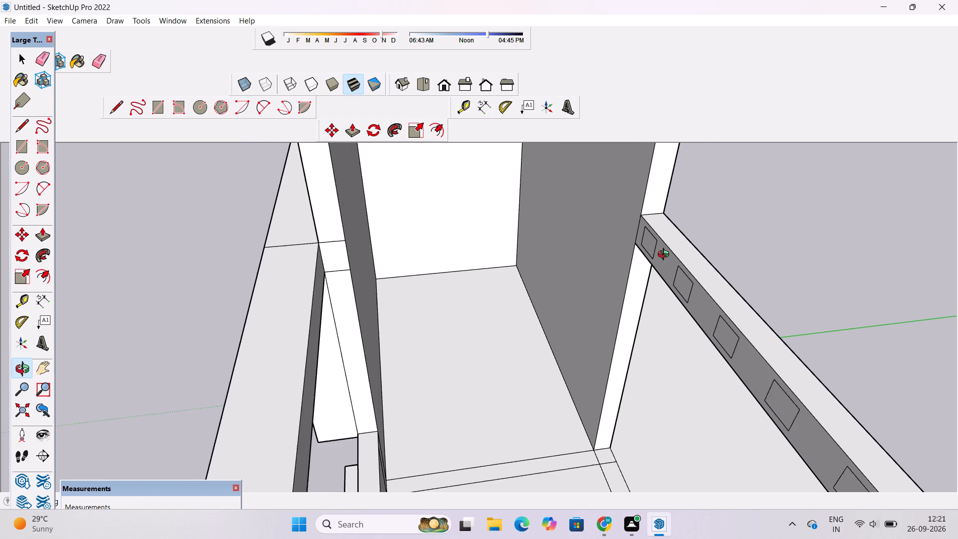
scroll(666, 256, "up", 1)
left_click_drag(664, 259, 648, 269, "shift")
left_click(648, 269, "shift")
key("p")
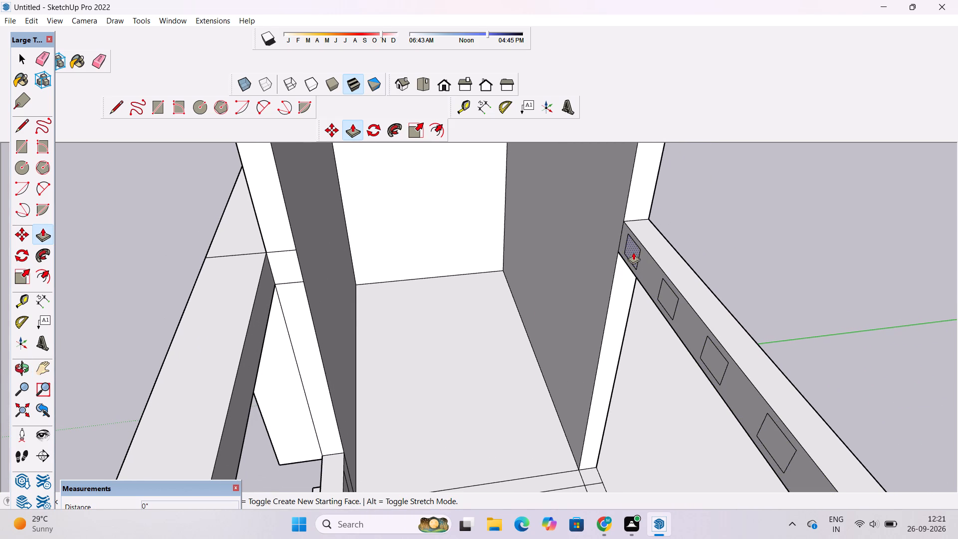
double_click(633, 252)
key("ctrl+z")
double_click(634, 251)
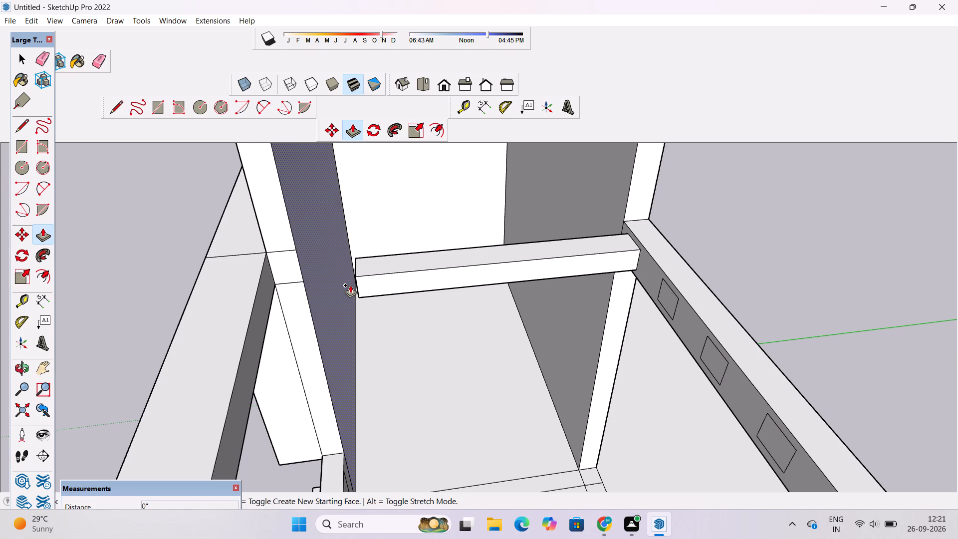
Push/Pull the end face of the pergola member nearest the tower wall until it meets the front beam.
scroll(350, 282, "up", 3)
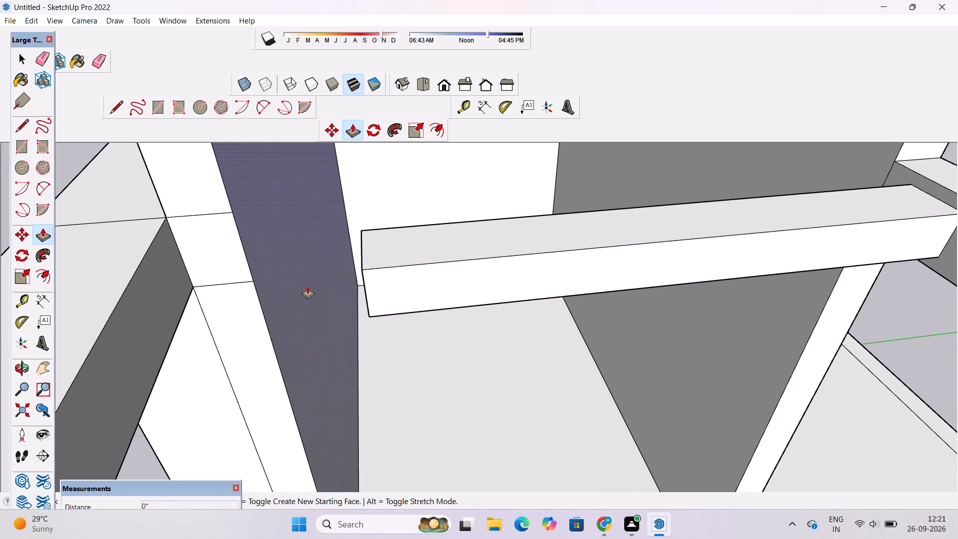
key("o")
scroll(309, 289, "down", 5)
left_click_drag(309, 300, 425, 288)
left_click(430, 286)
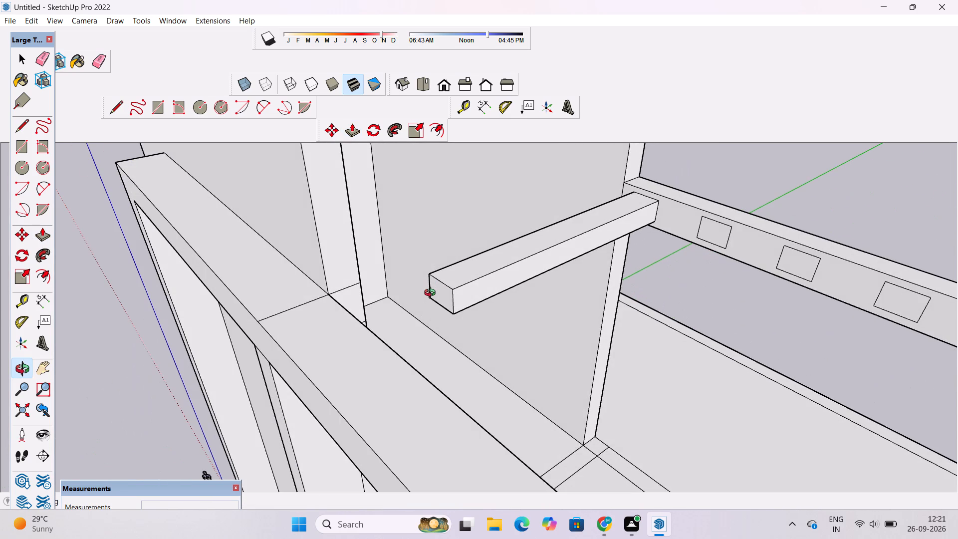
key("p")
double_click(440, 286)
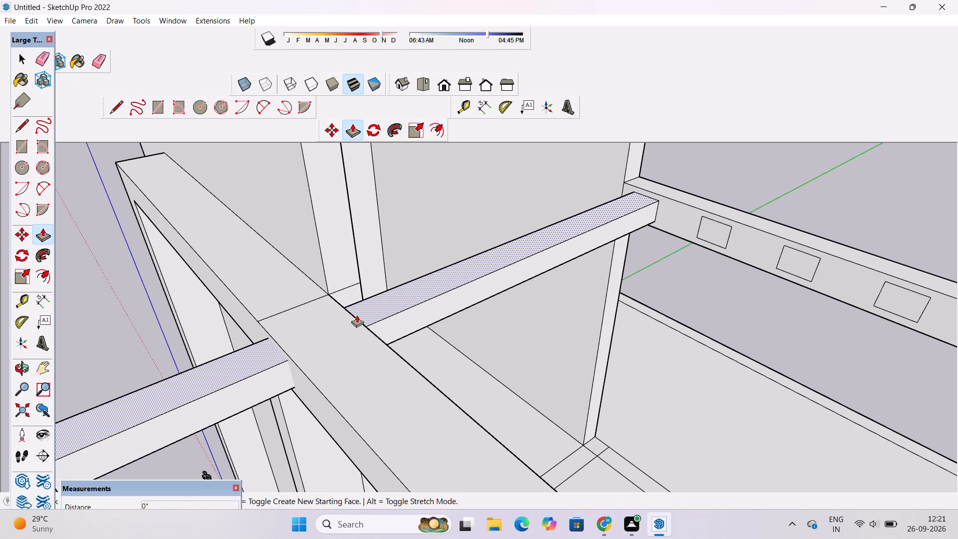
key("ctrl+z")
left_click(445, 291)
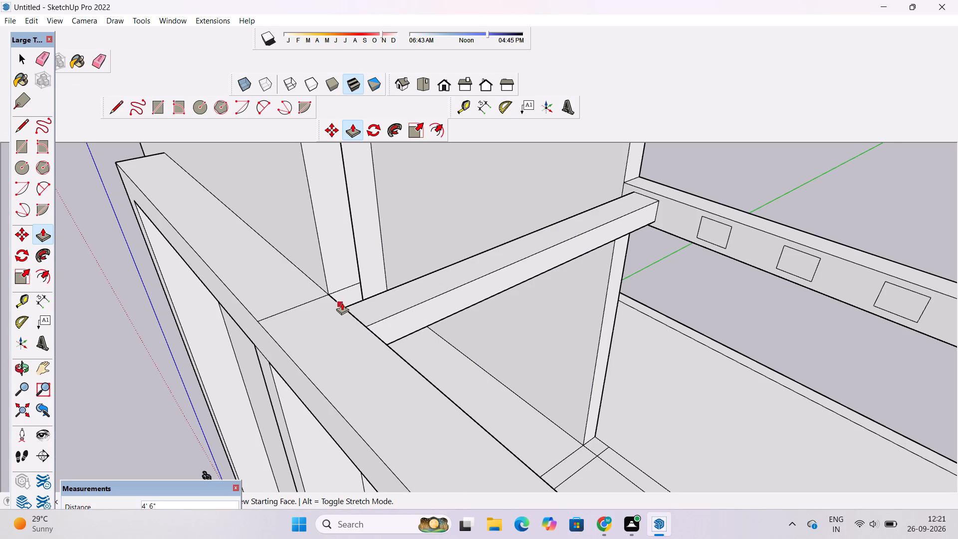
left_click(342, 302)
Extrude the second and third rectangles from the tower wall 19' 6" from the rear crossbeam to the front beam.
scroll(470, 254, "down", 3)
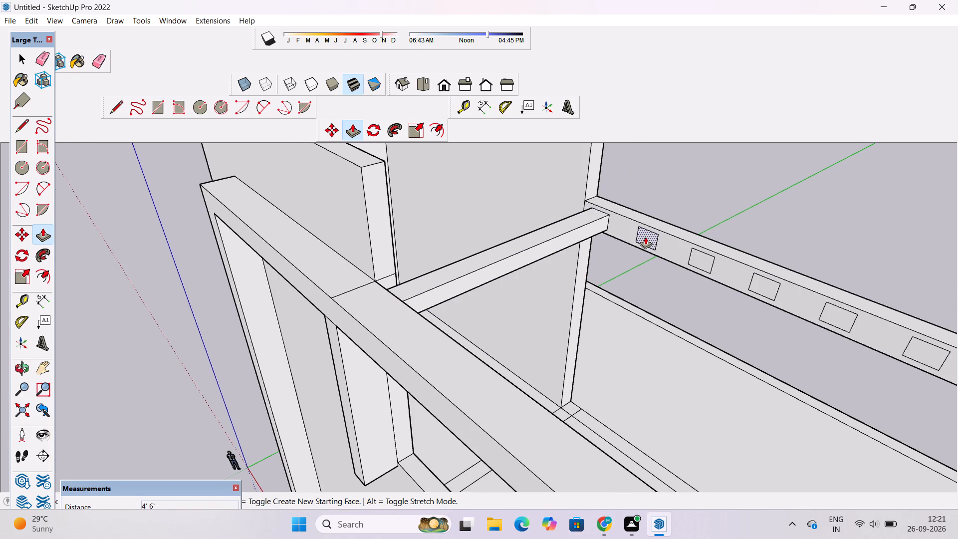
left_click(645, 237)
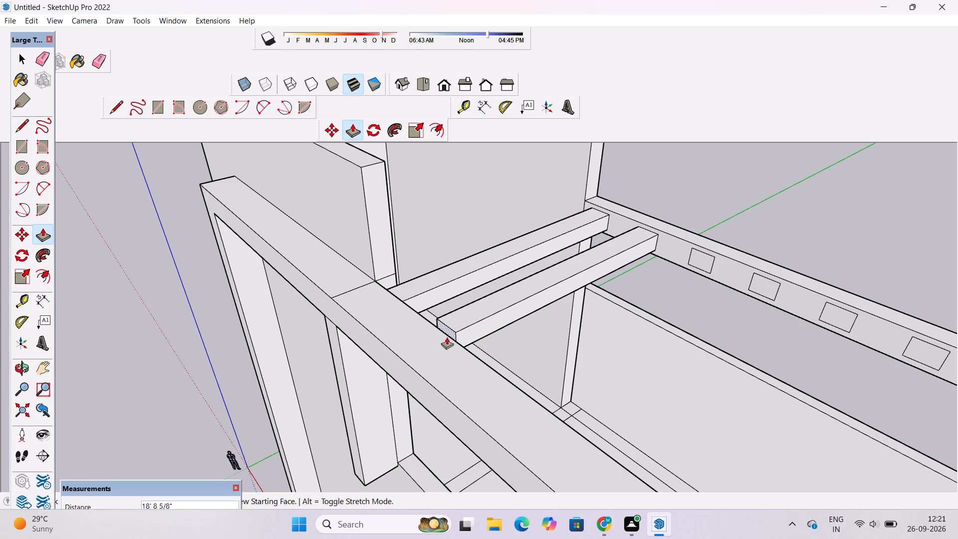
left_click(447, 338)
scroll(448, 277, "down", 7)
scroll(574, 290, "up", 6)
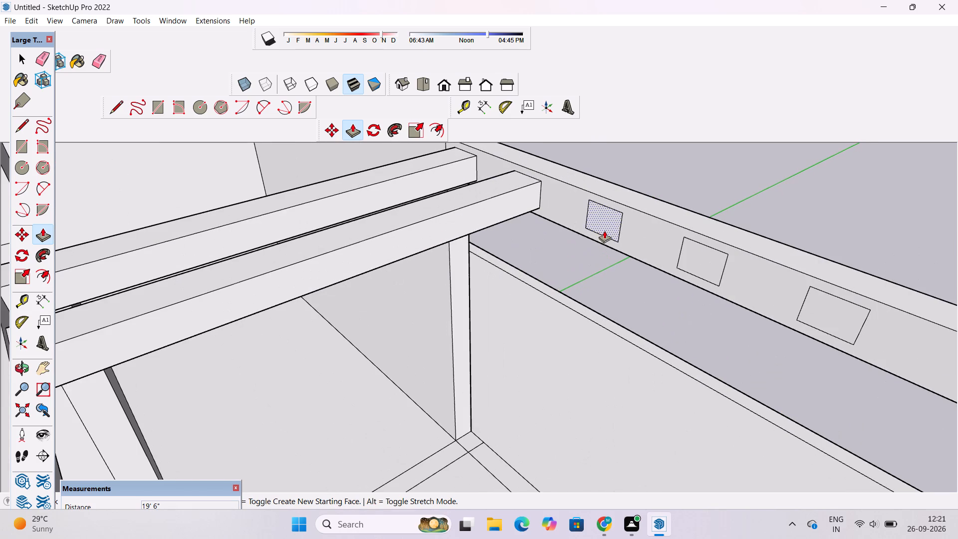
left_click(605, 230)
scroll(553, 264, "down", 17)
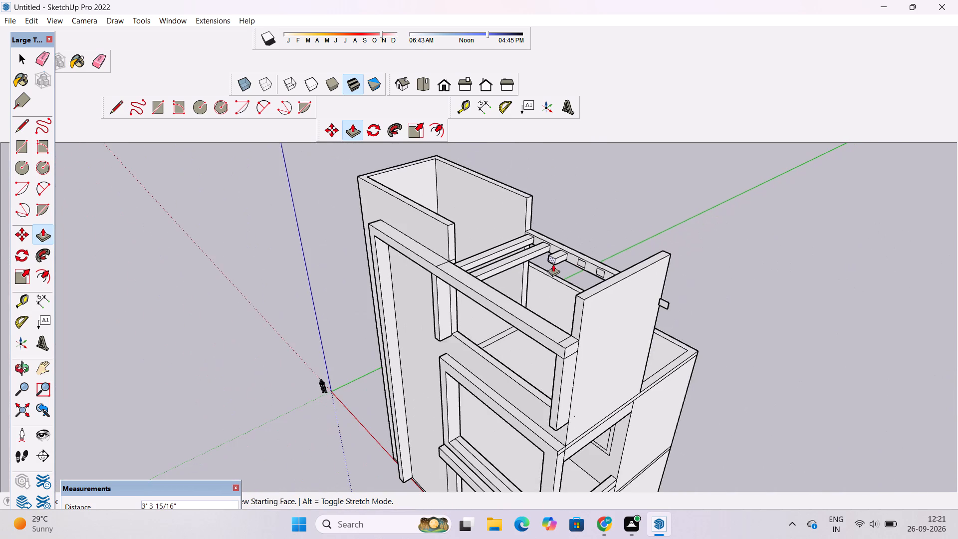
scroll(485, 291, "up", 4)
left_click(489, 282)
Extrude the fourth rectangle from the tower wall 19' 6" from the rear crossbeam to the front beam.
scroll(514, 265, "down", 4)
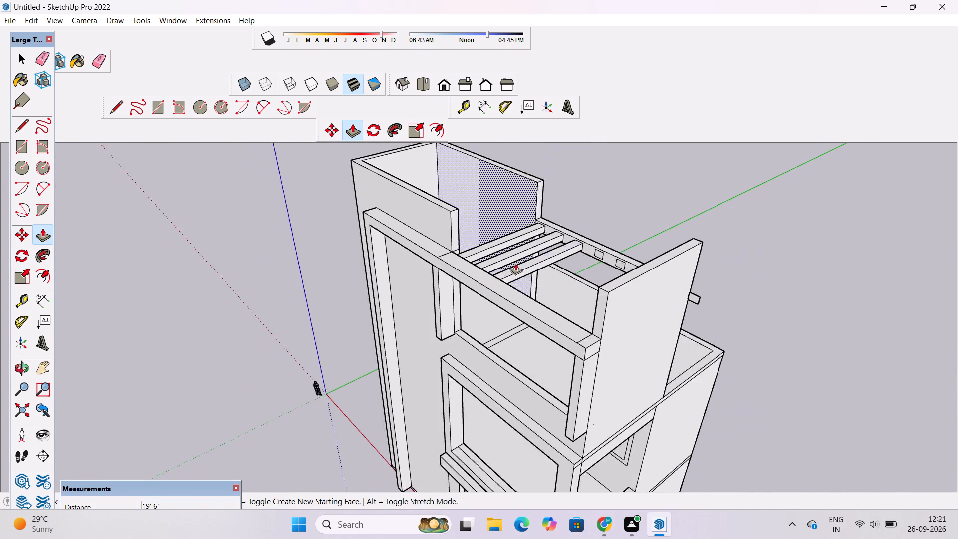
scroll(628, 231, "up", 4)
scroll(567, 262, "up", 8)
left_click(568, 269)
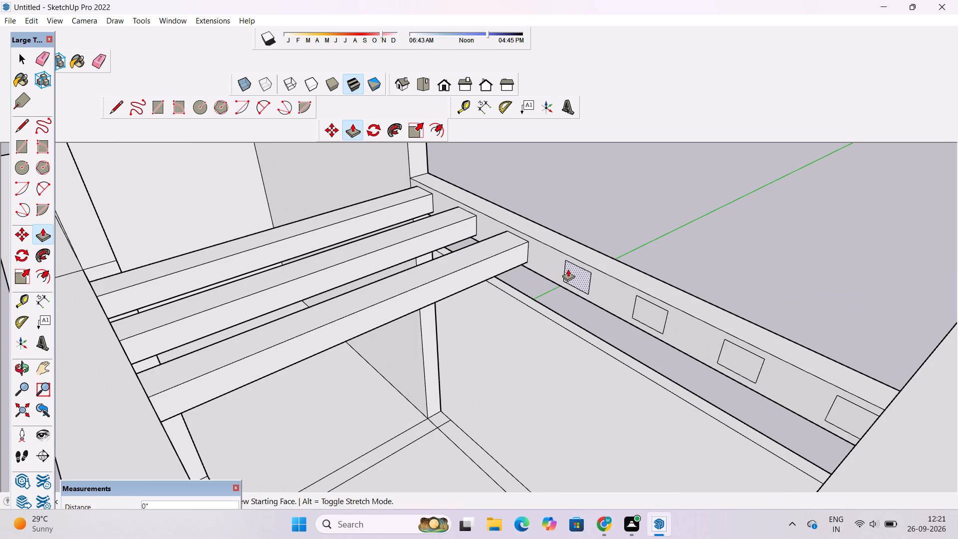
scroll(558, 279, "down", 16)
scroll(505, 297, "up", 8)
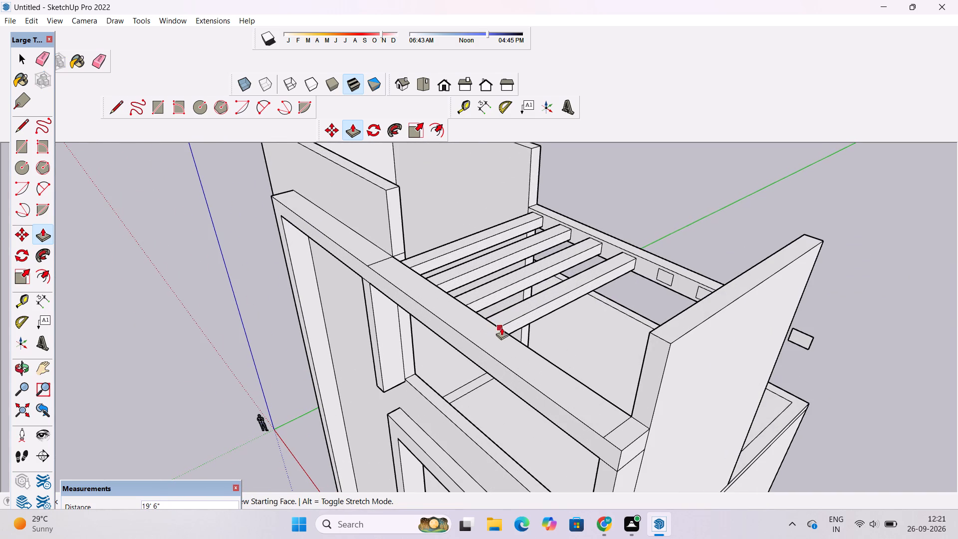
left_click(503, 330)
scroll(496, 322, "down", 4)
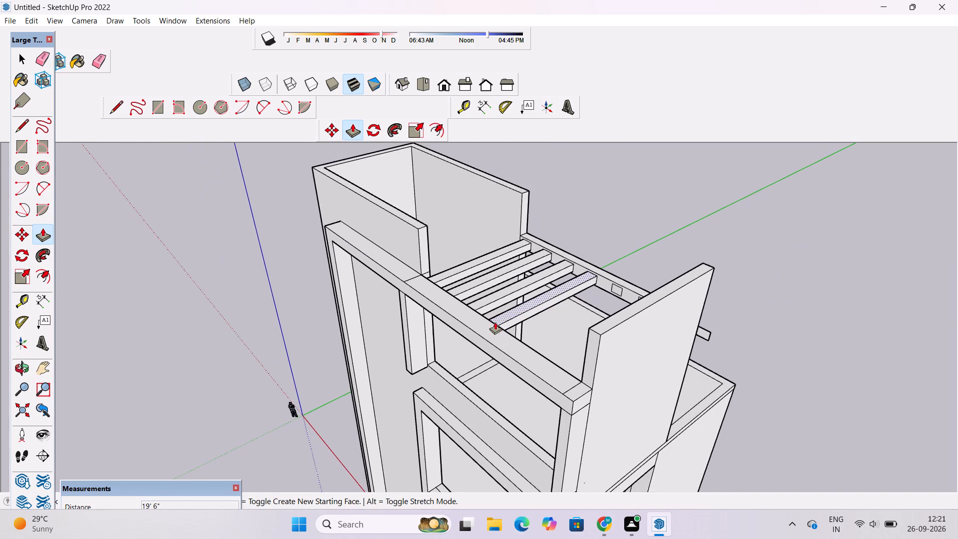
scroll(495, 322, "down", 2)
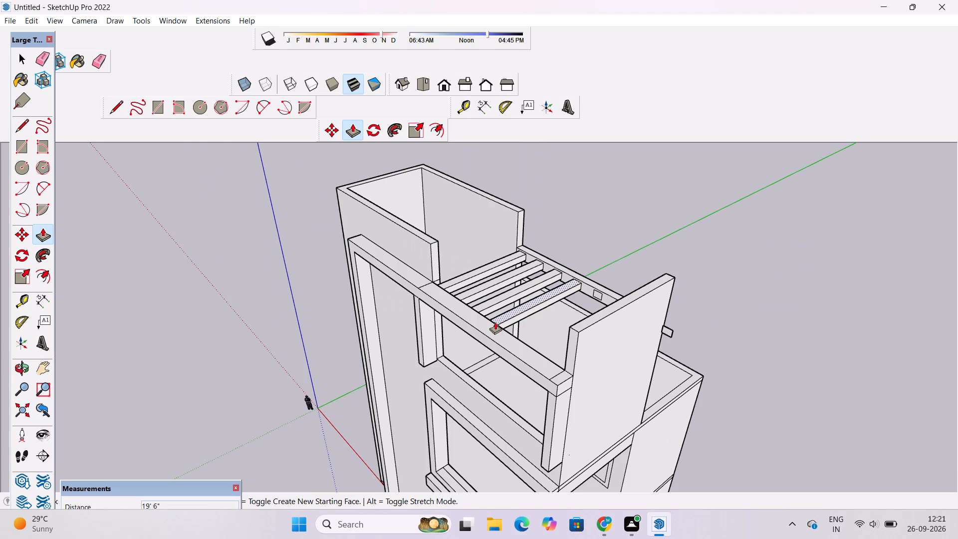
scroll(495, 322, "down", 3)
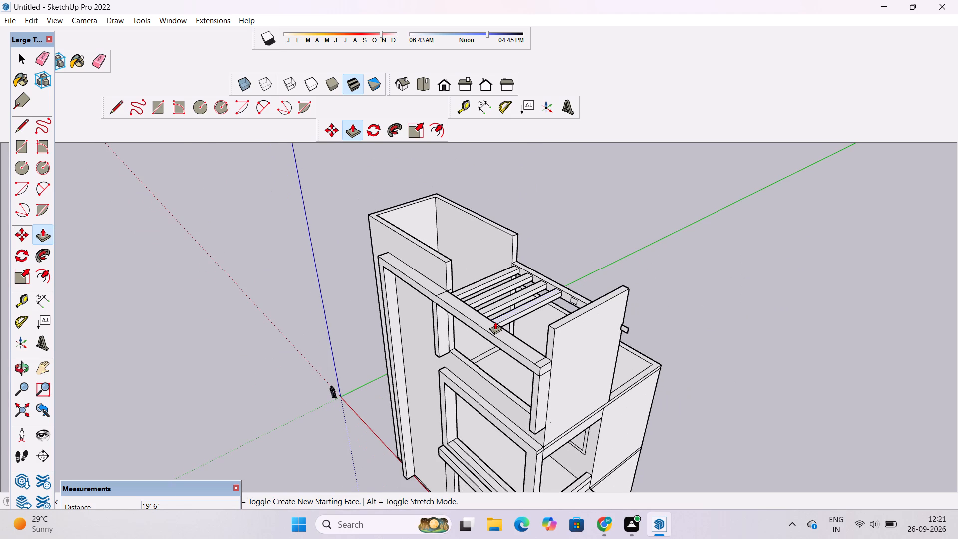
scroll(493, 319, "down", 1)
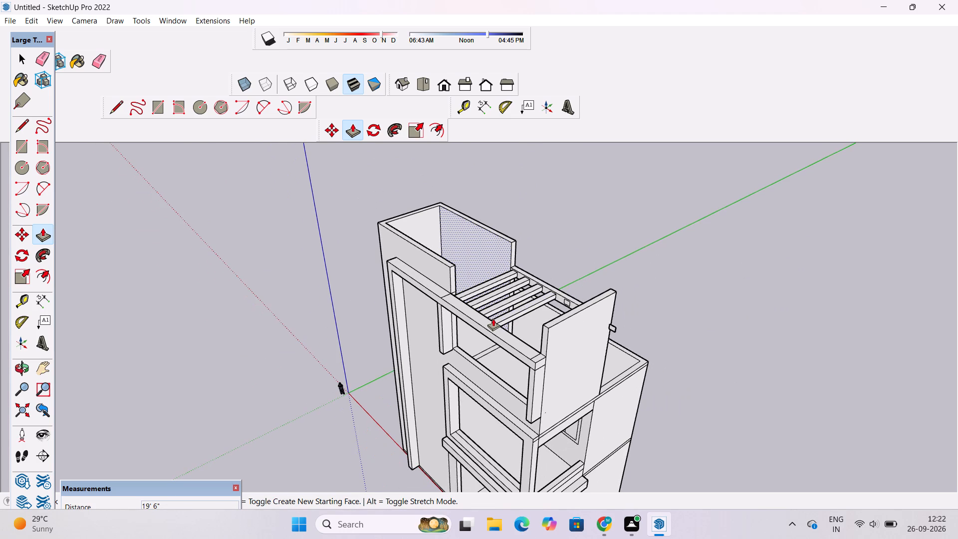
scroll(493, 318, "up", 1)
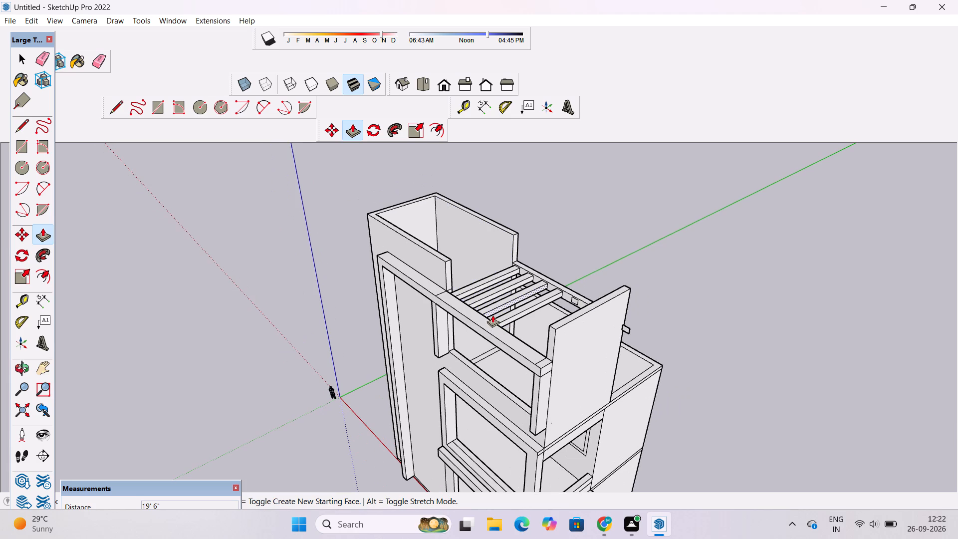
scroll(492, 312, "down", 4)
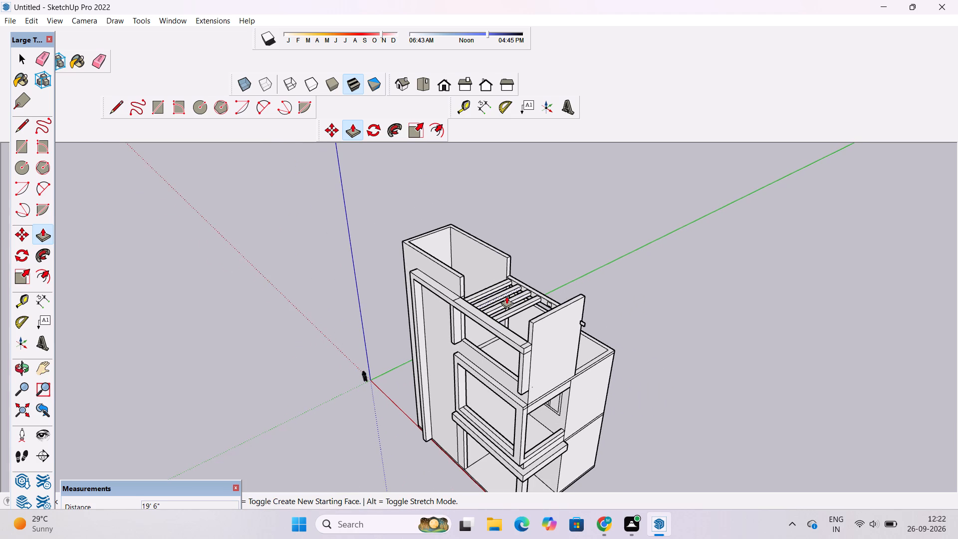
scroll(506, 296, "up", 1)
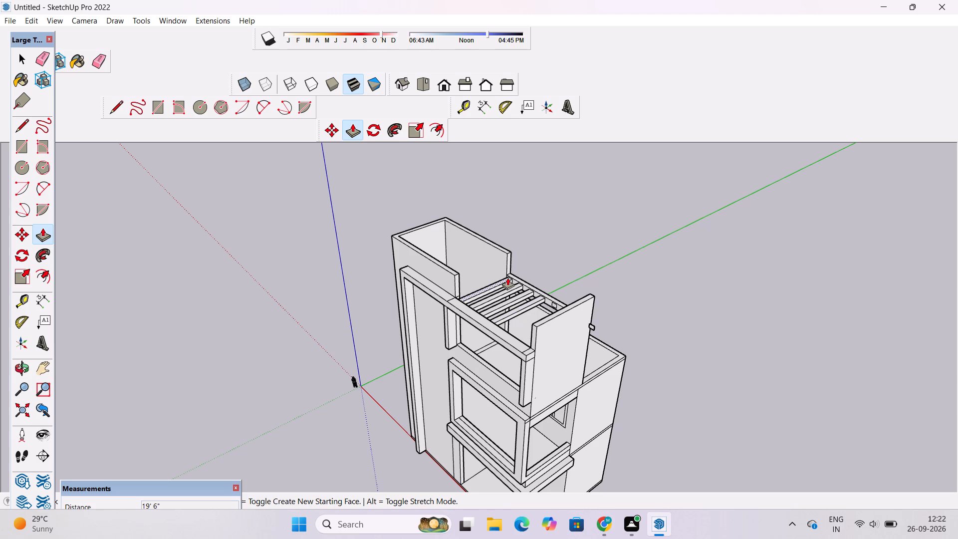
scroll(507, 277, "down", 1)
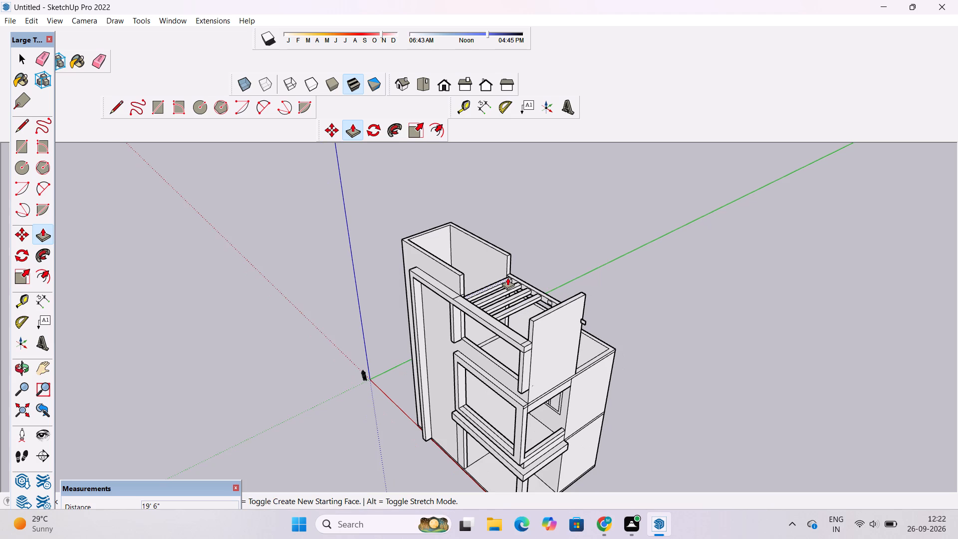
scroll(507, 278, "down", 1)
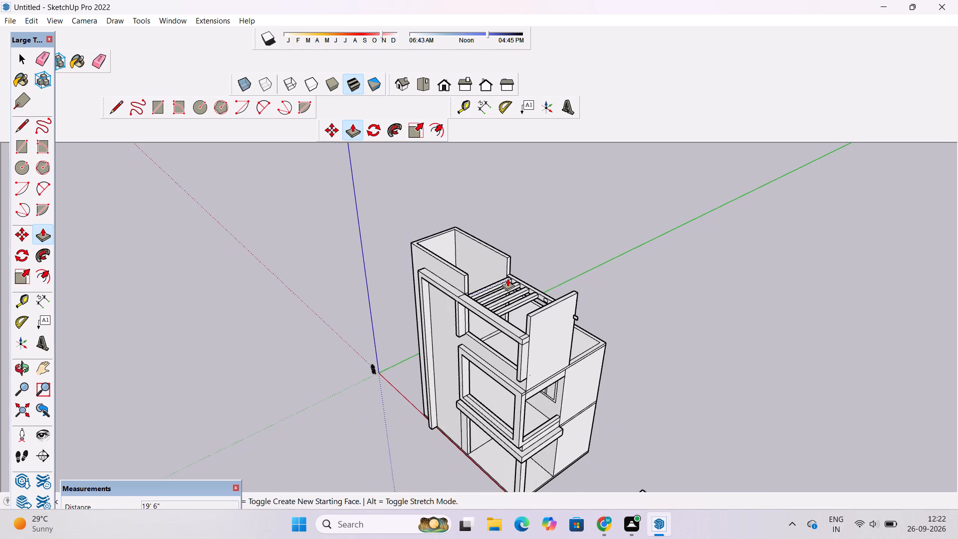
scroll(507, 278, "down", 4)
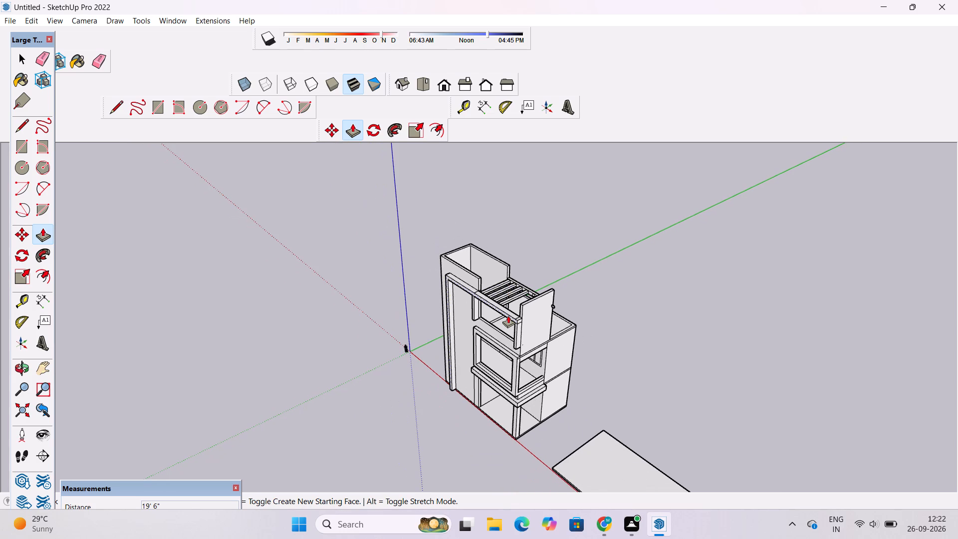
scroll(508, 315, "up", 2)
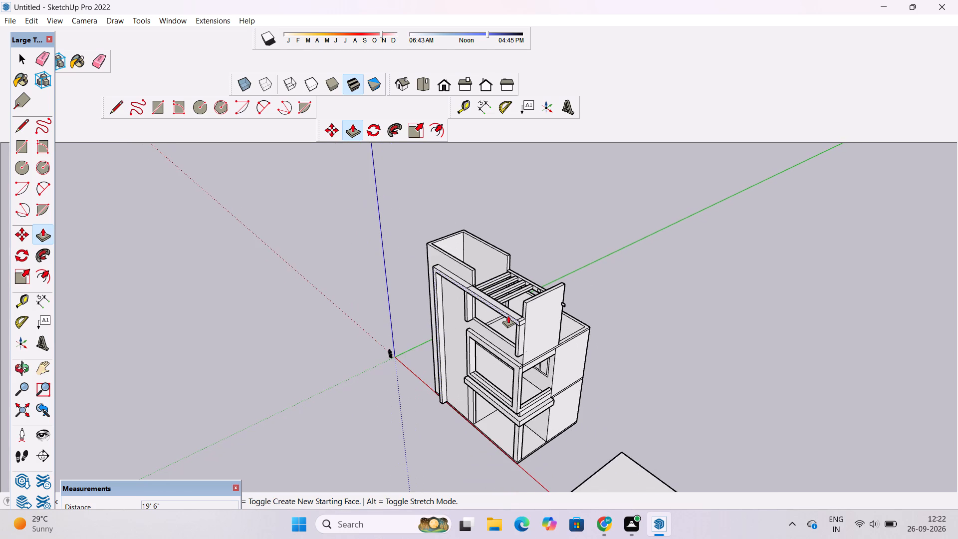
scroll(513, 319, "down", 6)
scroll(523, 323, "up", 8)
Examine the house's front facade and the extruded pergola members from the front and from above.
key("space")
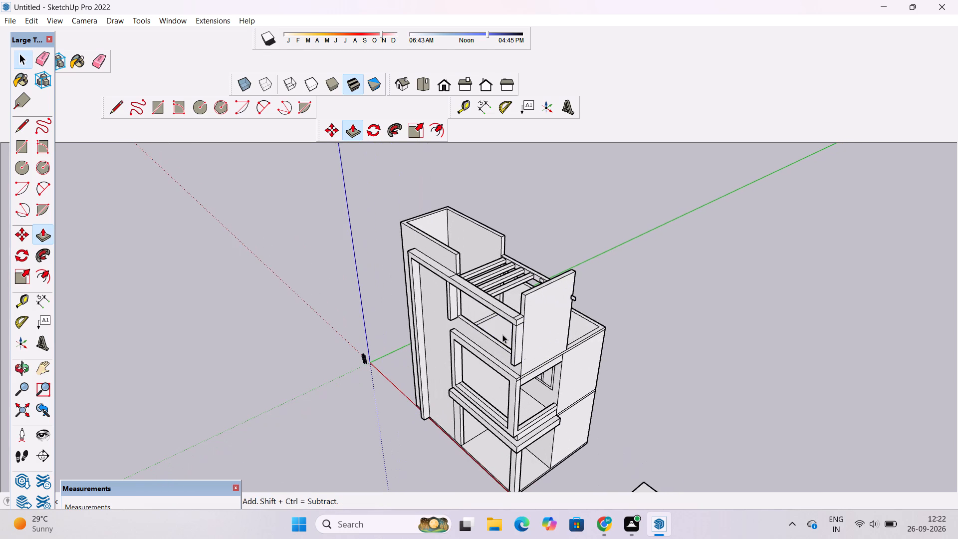
key("o")
scroll(457, 362, "up", 1)
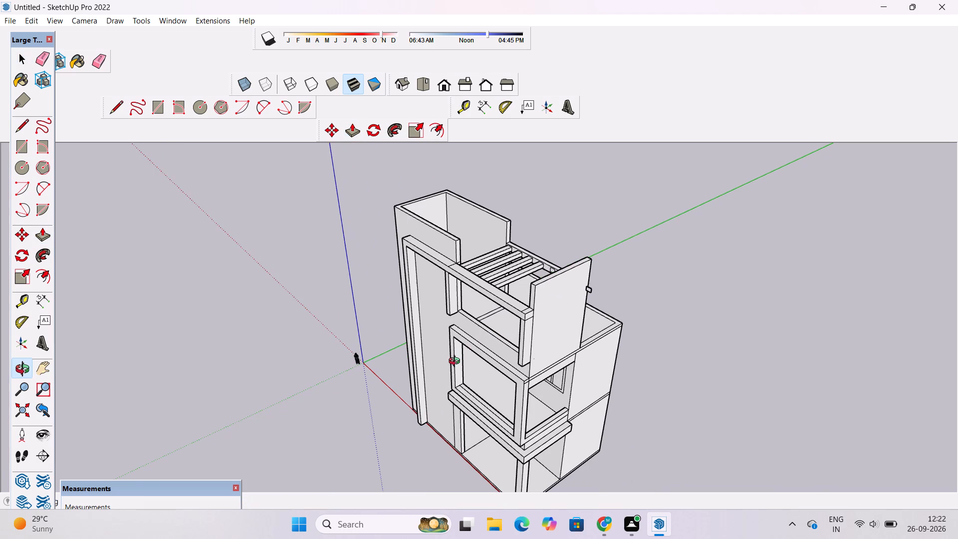
scroll(449, 369, "up", 3)
left_click_drag(450, 369, 524, 349)
scroll(549, 317, "down", 1)
left_click_drag(549, 308, 549, 313, "shift")
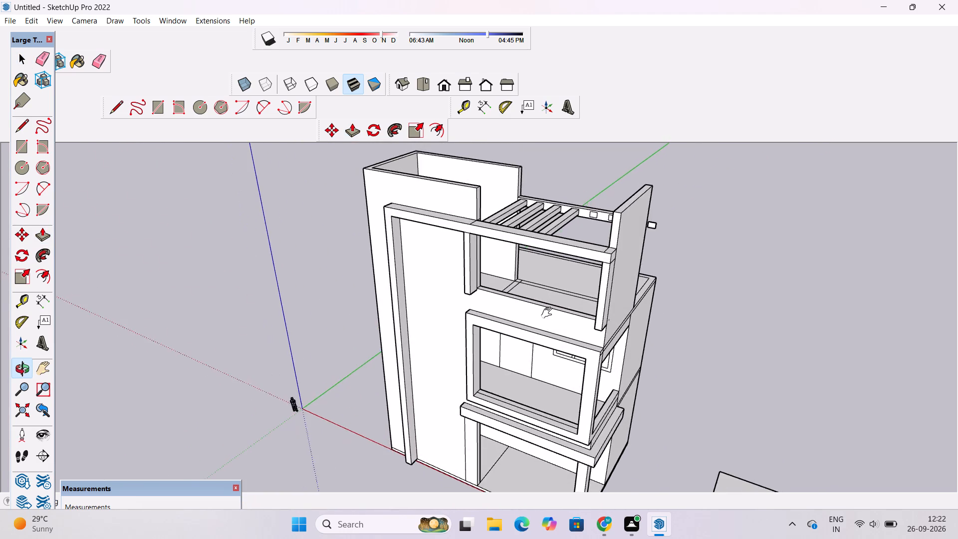
left_click_drag(549, 313, 518, 431, "shift")
scroll(545, 310, "up", 4)
left_click_drag(550, 358, 529, 432)
left_click_drag(527, 436, 520, 366)
scroll(541, 333, "up", 5, "shift")
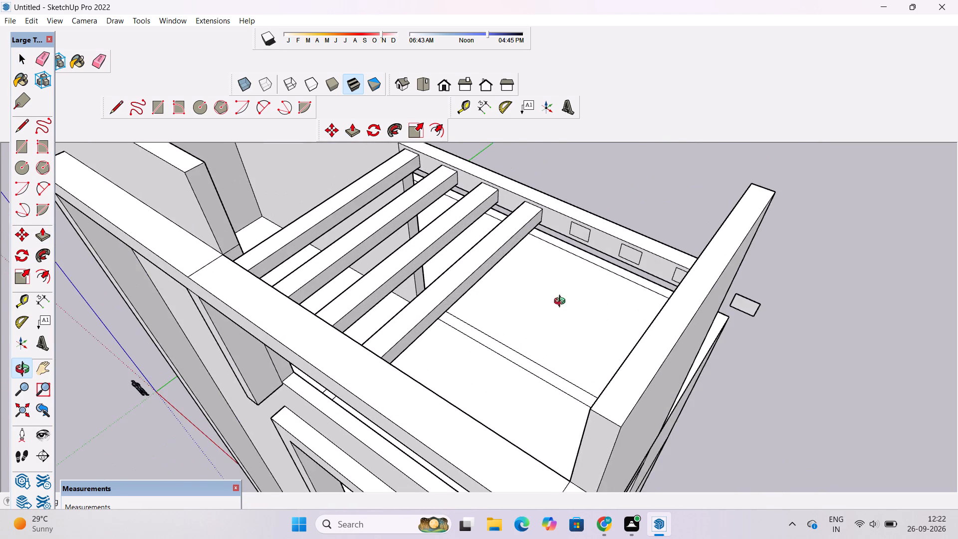
Erase the stray copied rectangle floating outside the top-floor side wall, including its leftover edges.
left_click_drag(572, 275, 595, 301, "shift")
left_click_drag(680, 347, 594, 282)
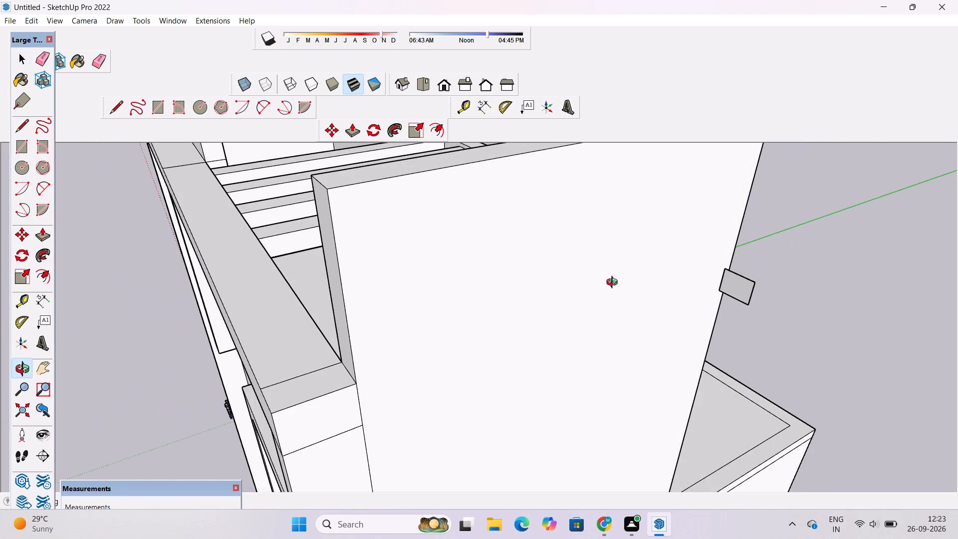
scroll(715, 293, "up", 2)
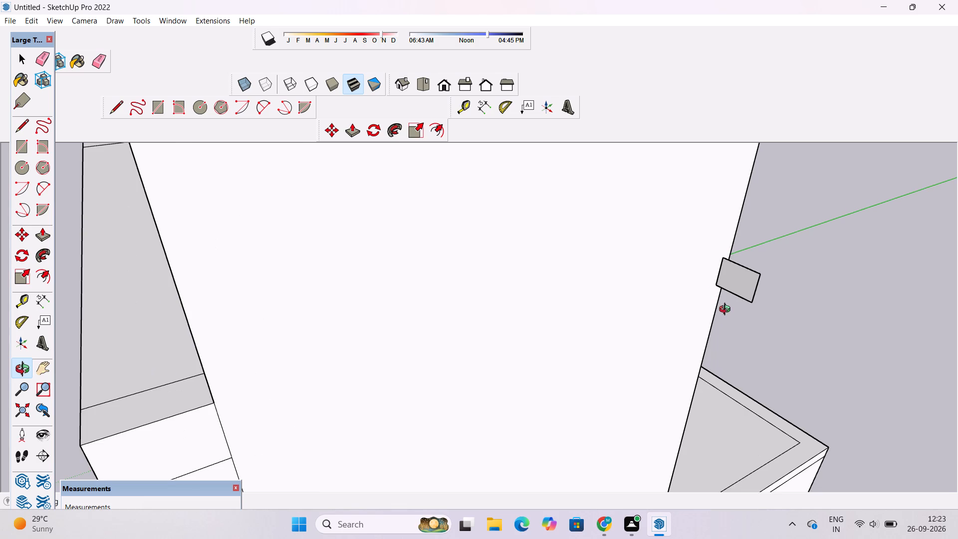
key("e")
left_click_drag(776, 264, 745, 299)
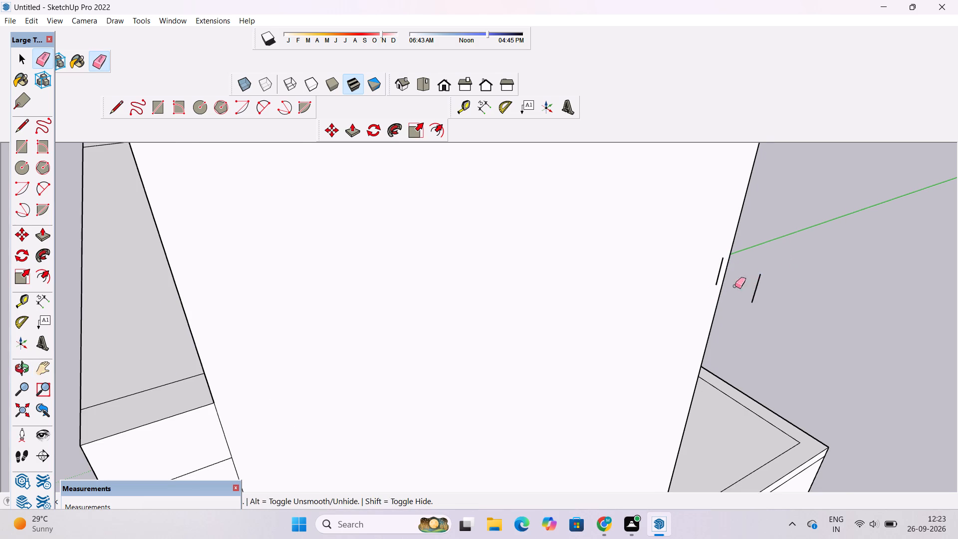
scroll(710, 269, "up", 4)
left_click_drag(722, 251, 726, 267)
left_click_drag(786, 272, 788, 285)
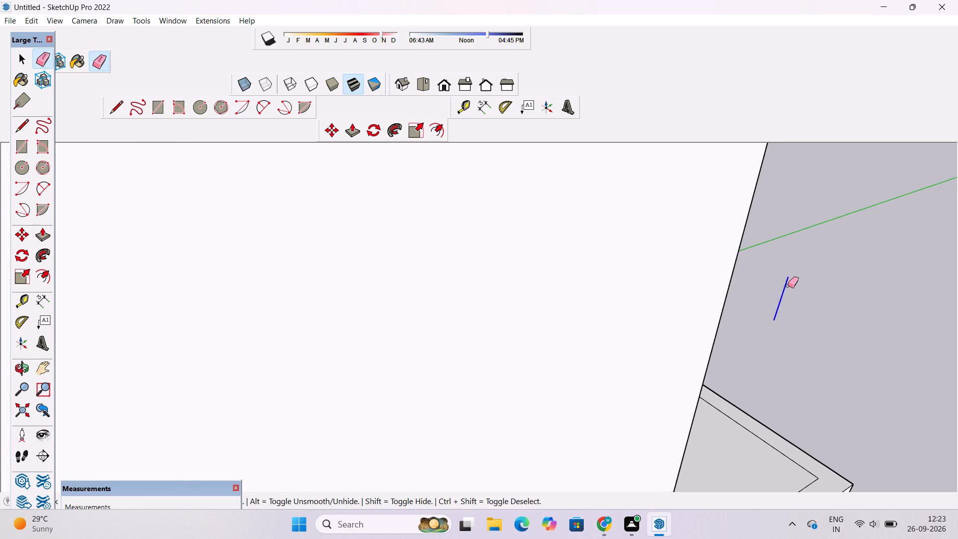
left_click_drag(788, 285, 788, 286)
Extrude the fifth rectangle from the tower wall to the front beam, using the previous Push/Pull distance.
scroll(745, 298, "down", 3)
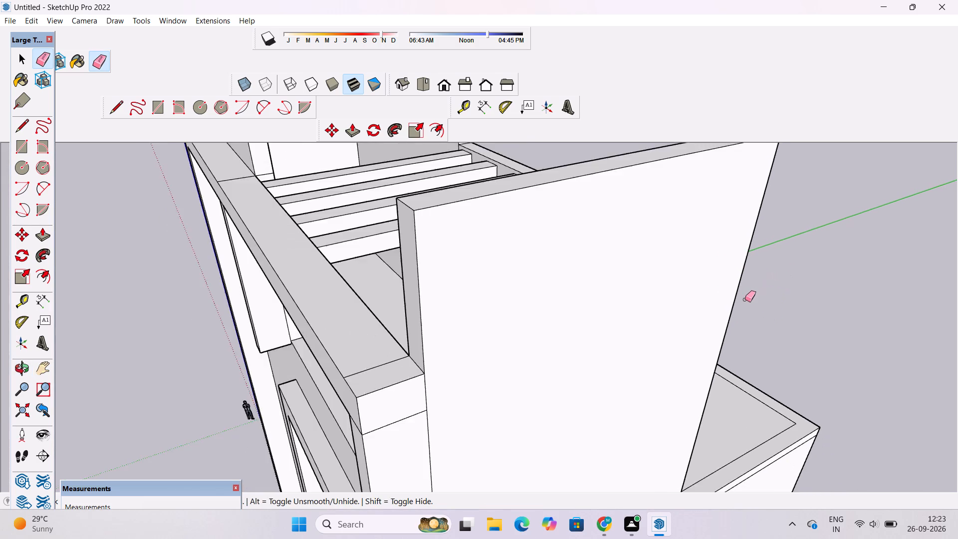
key("o")
scroll(745, 299, "down", 4)
left_click_drag(576, 347, 641, 383)
scroll(633, 271, "up", 2)
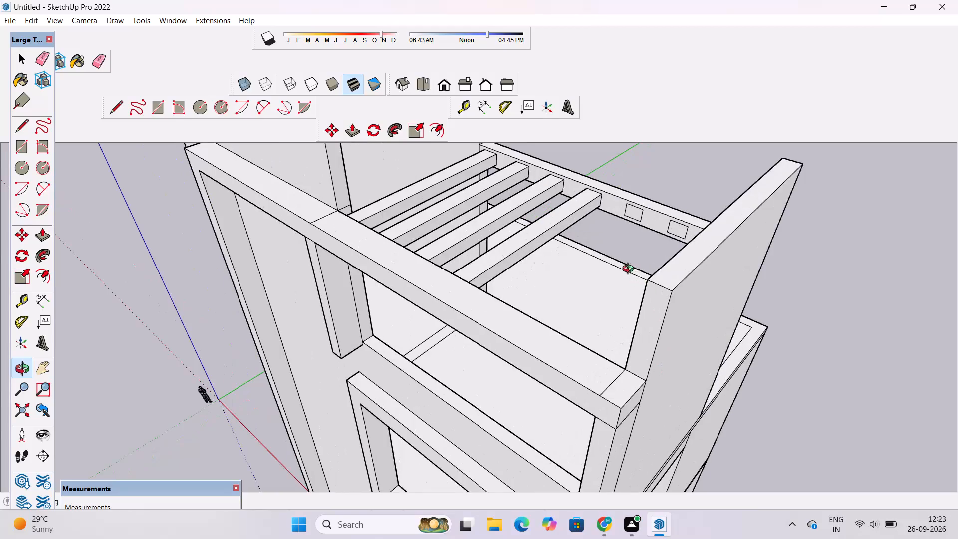
left_click_drag(622, 264, 617, 315, "shift")
scroll(612, 305, "up", 3)
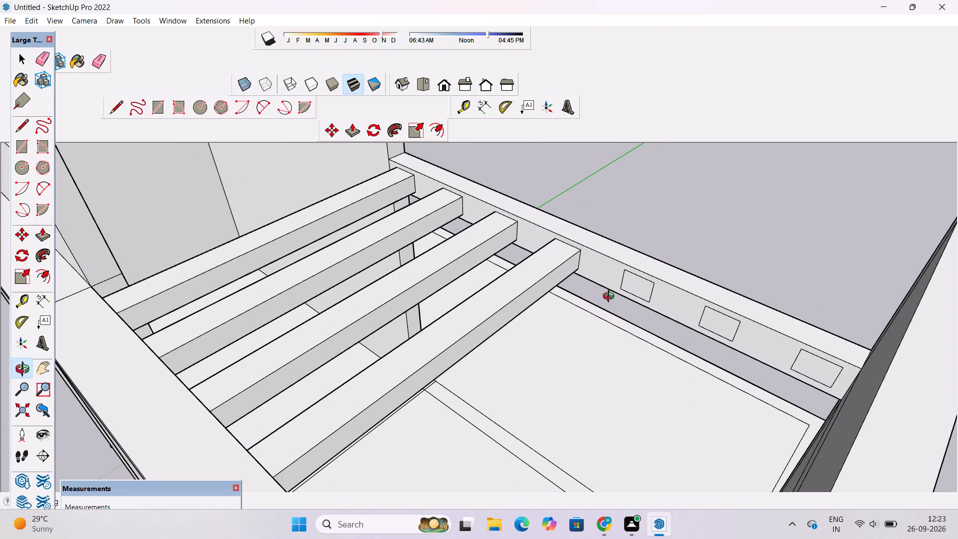
key("p")
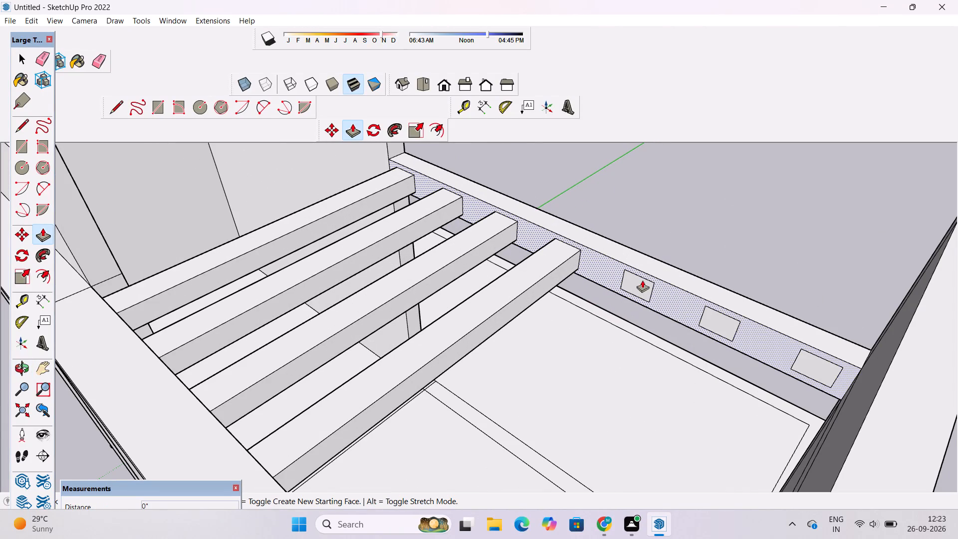
double_click(637, 284)
scroll(626, 287, "down", 8)
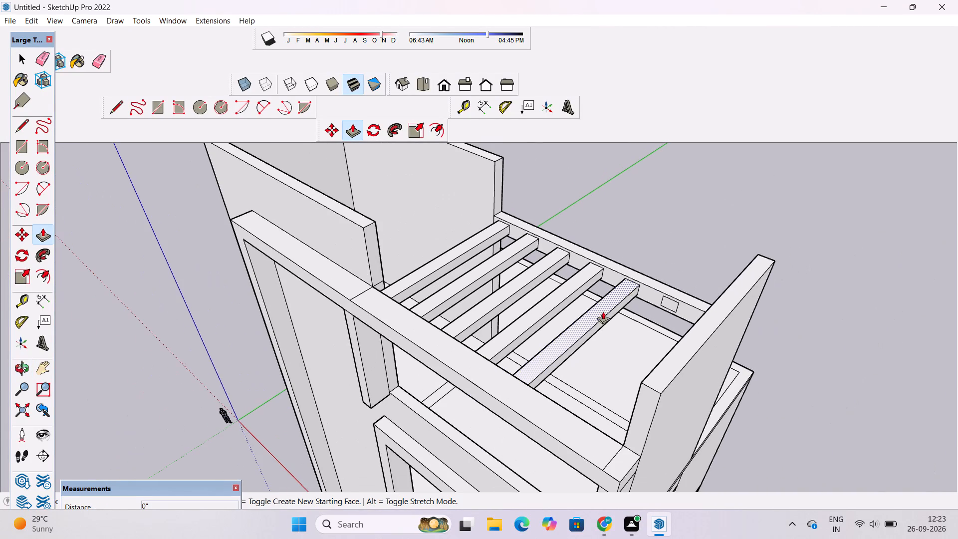
Extrude the sixth rectangle from the tower wall to the front beam, using the previous Push/Pull distance.
scroll(652, 295, "up", 7)
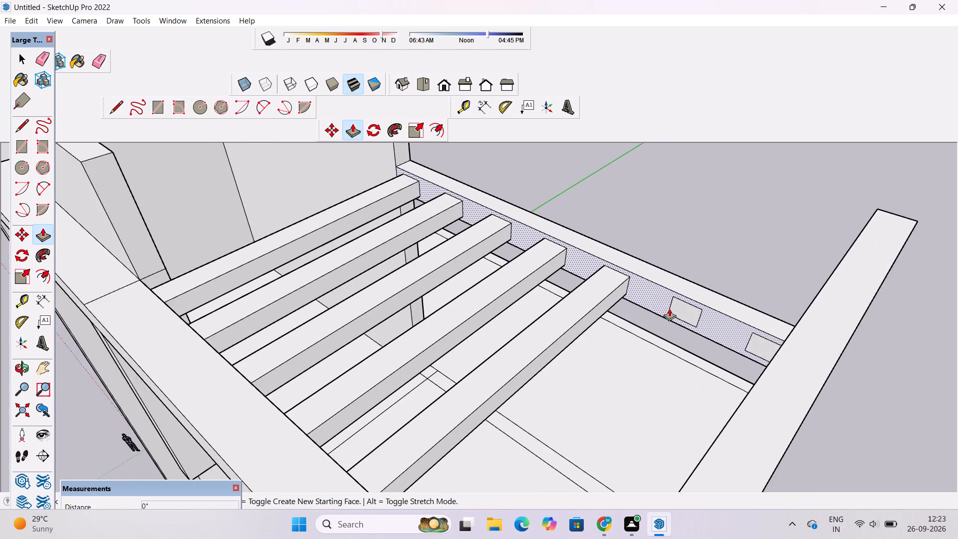
double_click(679, 307)
scroll(675, 313, "down", 10)
Extrude the last rectangle on the rear crossbeam, beside the side wall, 19' 6" to the front beam.
scroll(623, 338, "up", 6)
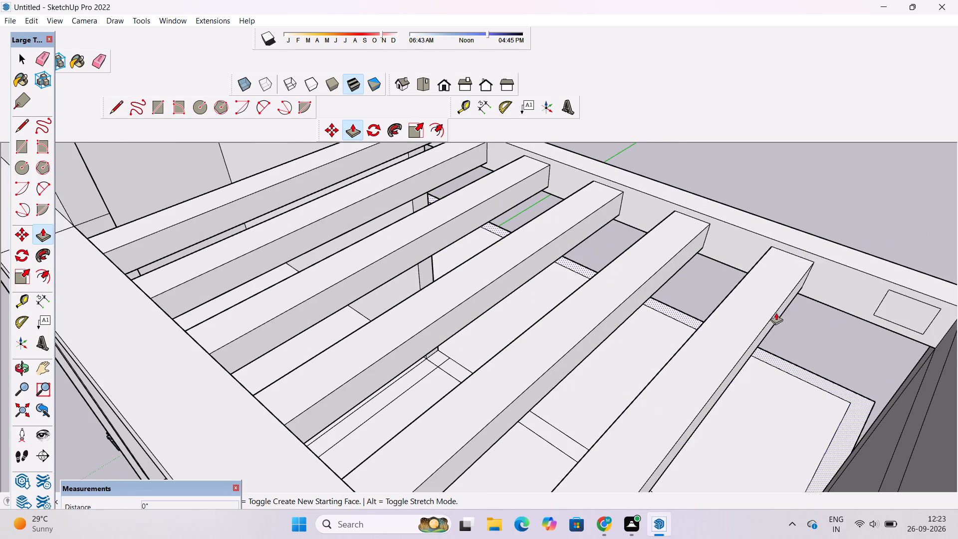
left_click(898, 309)
scroll(875, 311, "down", 10)
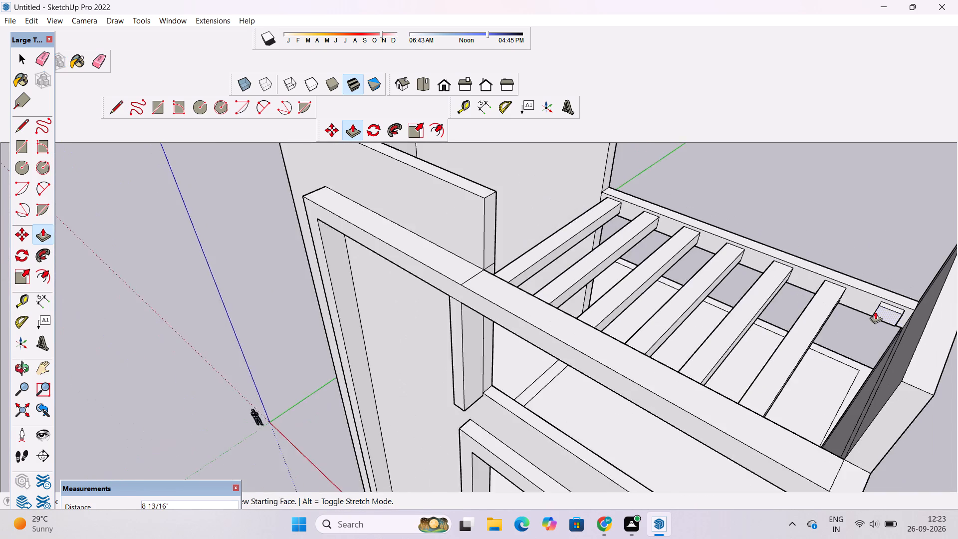
scroll(875, 311, "down", 1)
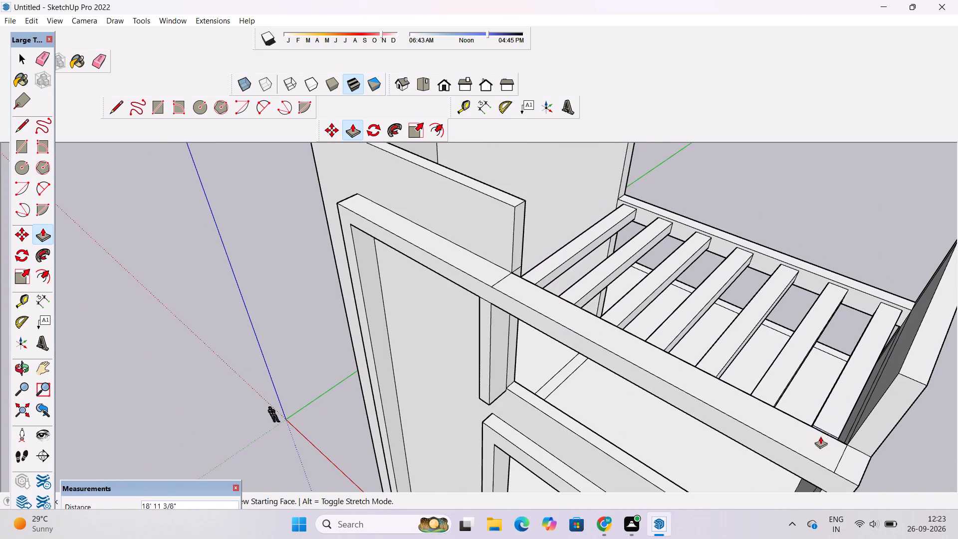
left_click(833, 441)
scroll(794, 412, "down", 2)
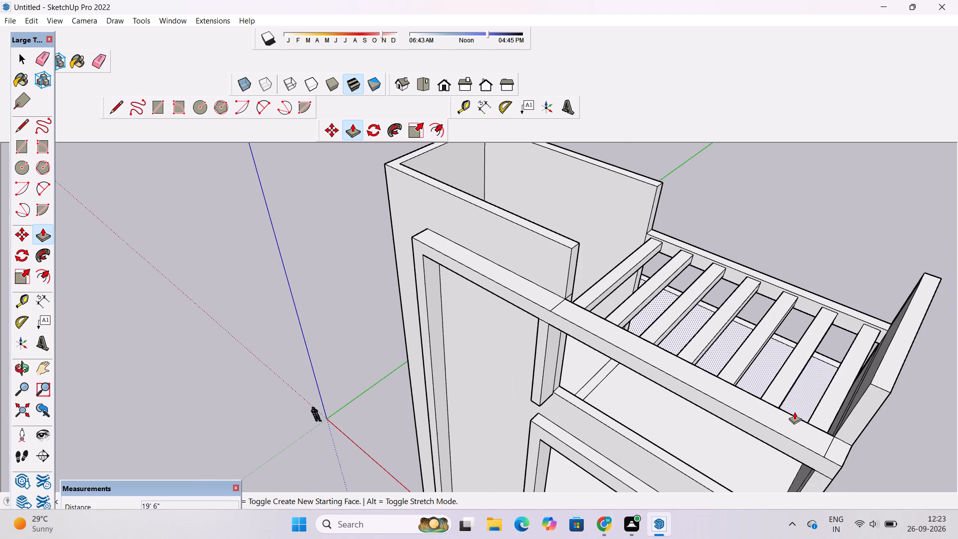
key("space")
Examine the completed row of pergola members between the rear and front beams from above.
key("o")
scroll(787, 397, "down", 3)
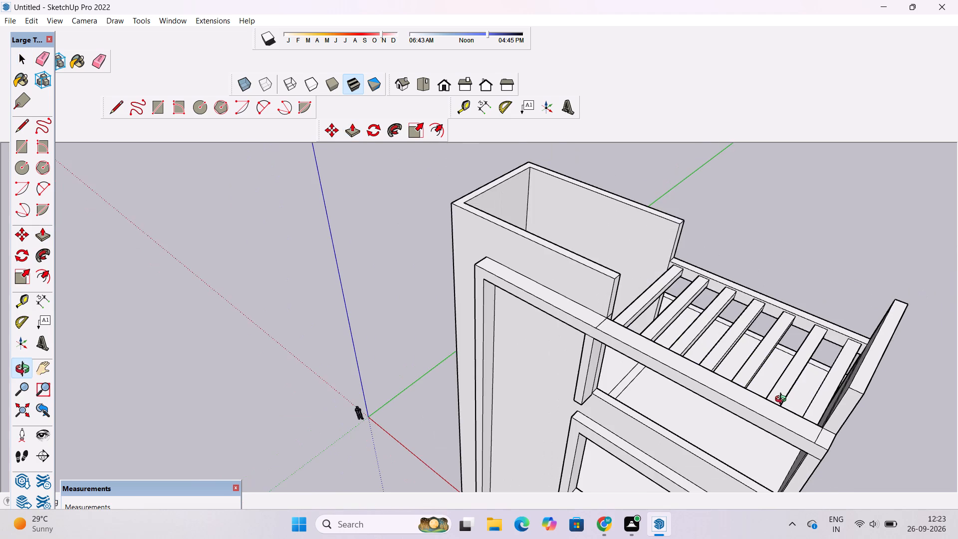
left_click_drag(736, 432, 736, 409)
left_click(736, 409)
left_click_drag(739, 406, 723, 409, "shift")
left_click(723, 409, "shift")
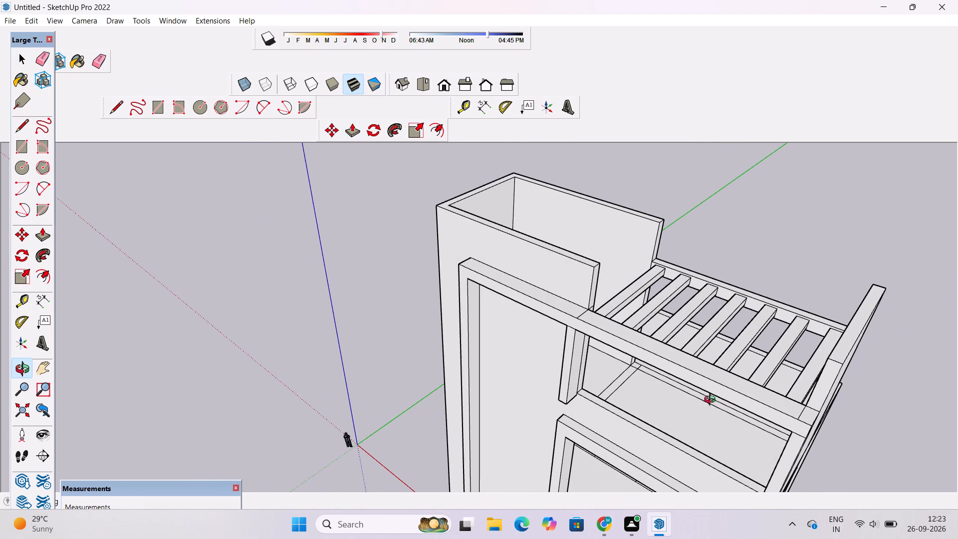
left_click_drag(628, 369, 646, 400, "shift")
left_click(646, 400)
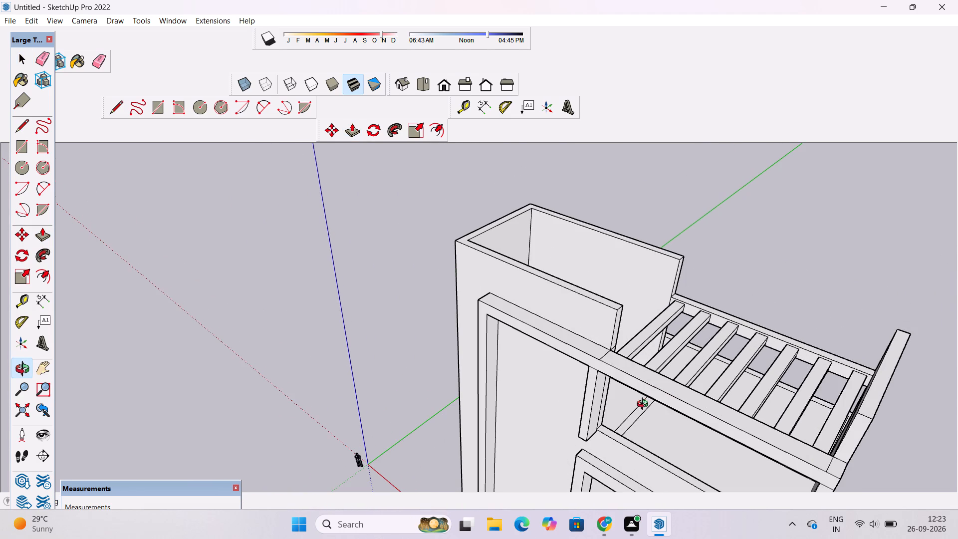